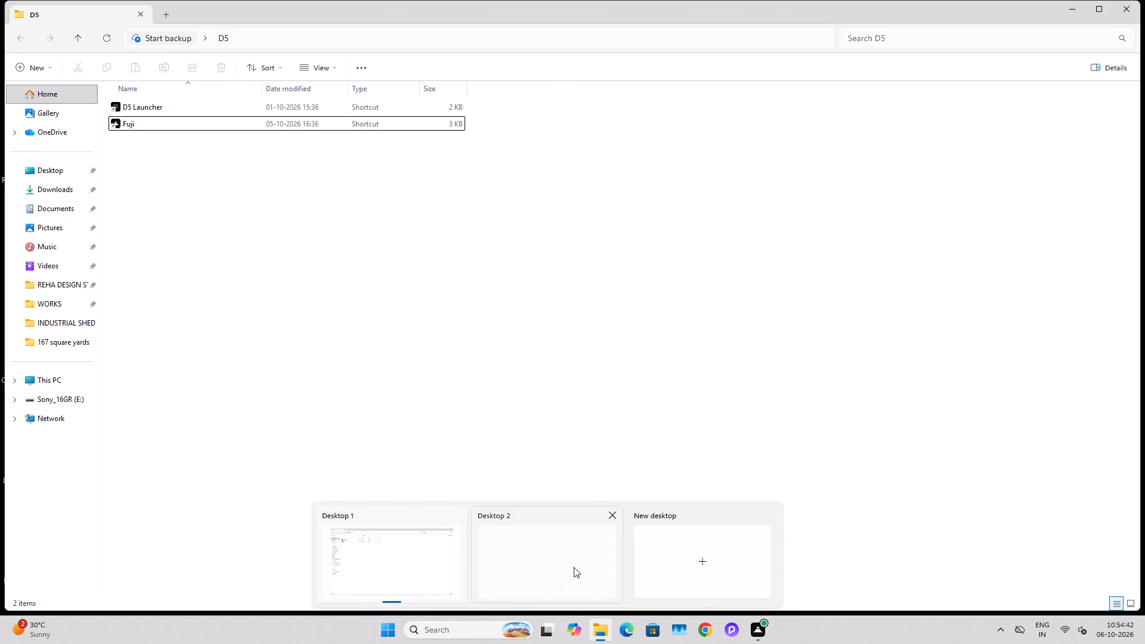
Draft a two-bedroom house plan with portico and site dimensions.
Switch to AutoCAD on Desktop 2 and start a new blank drawing with the grid display turned off.
click(574, 567)
click(750, 626)
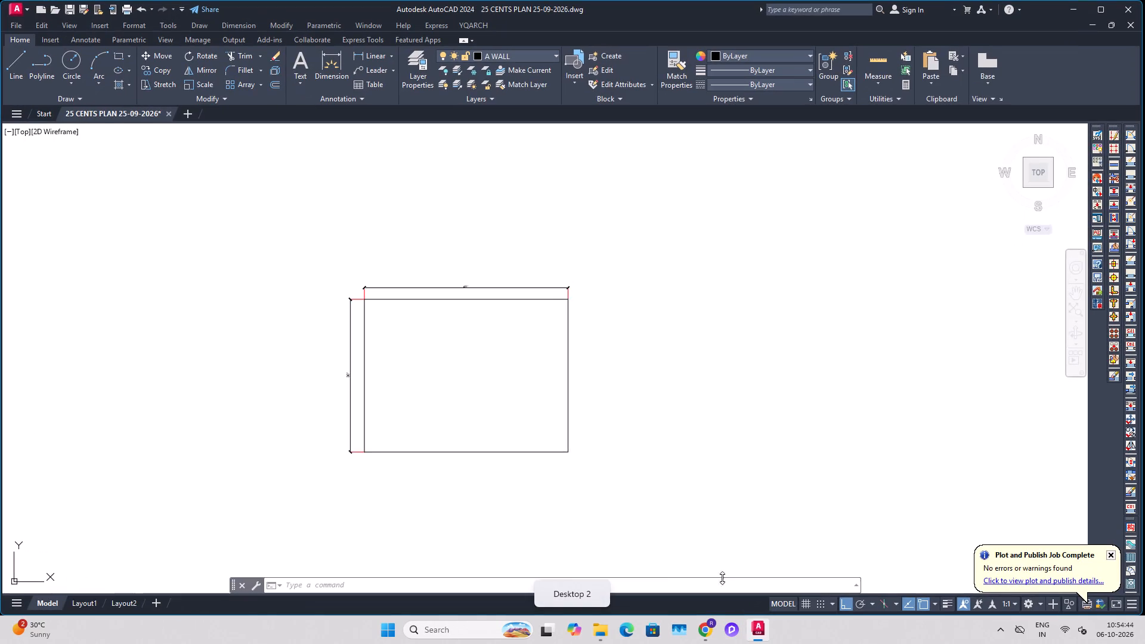
click(188, 111)
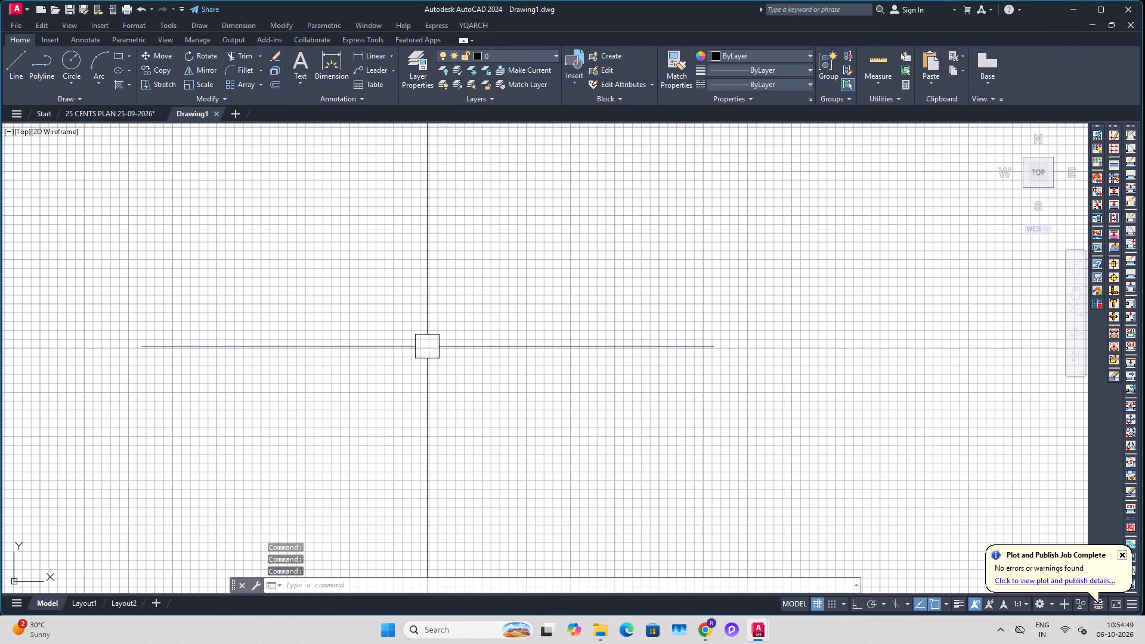
click(821, 611)
Enable maintaining a log file in the Open and Save options and apply the change.
key(o)
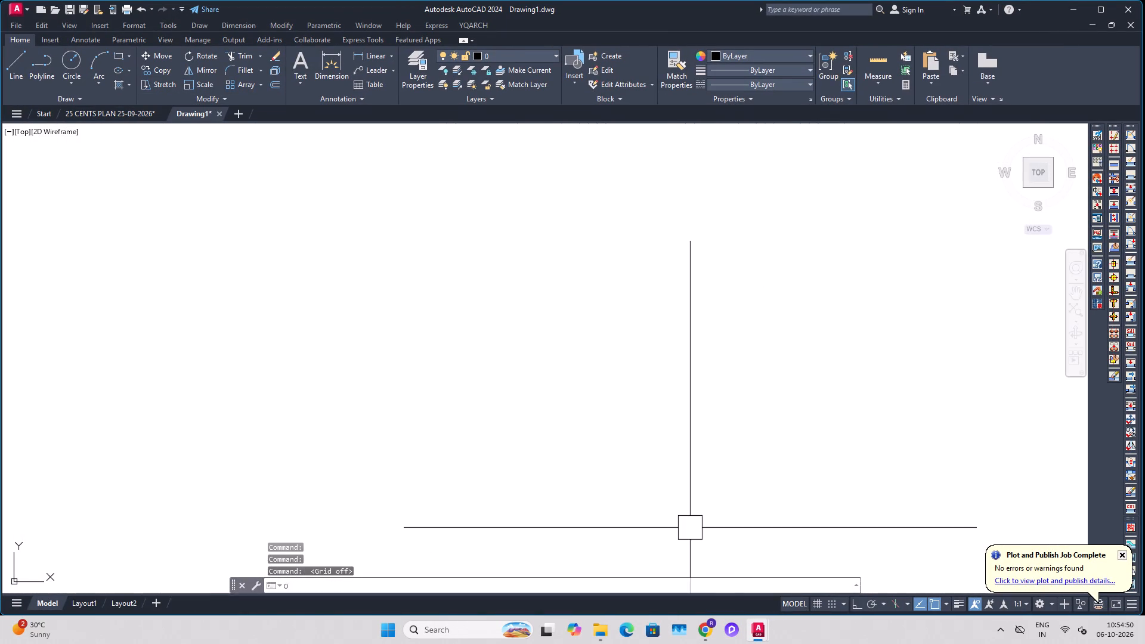
key(p)
key(Return)
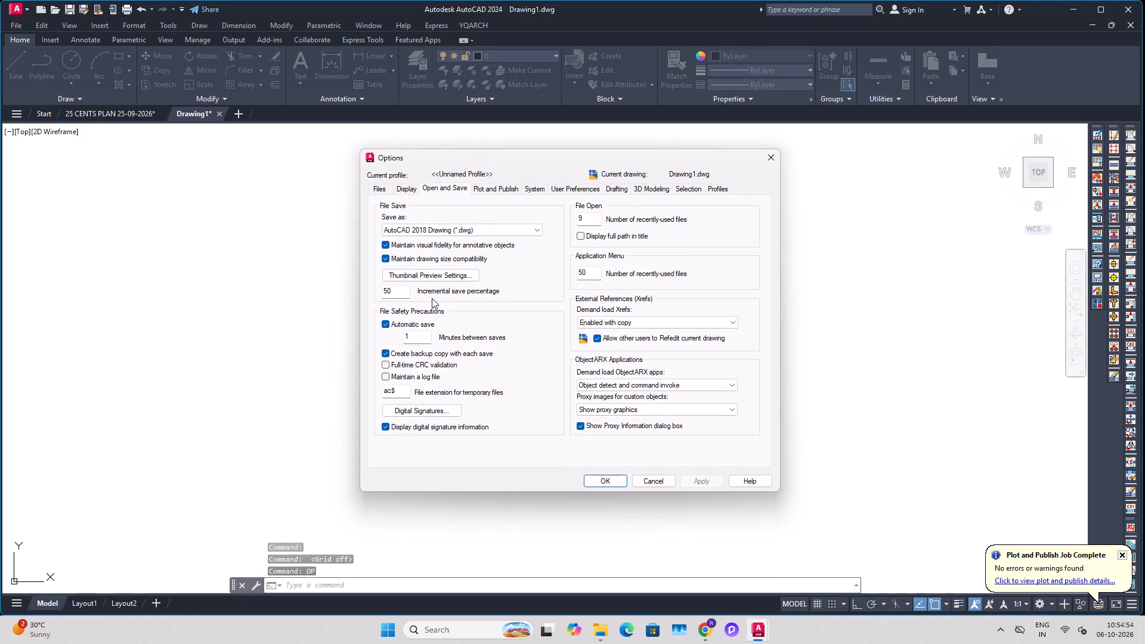
click(435, 376)
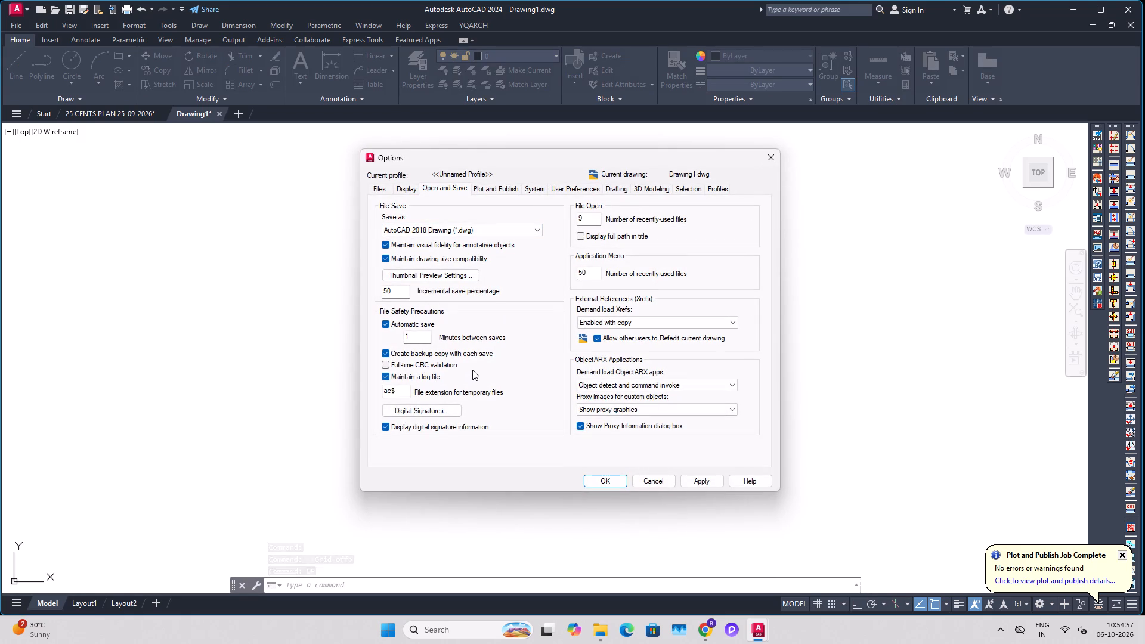
click(719, 483)
click(606, 481)
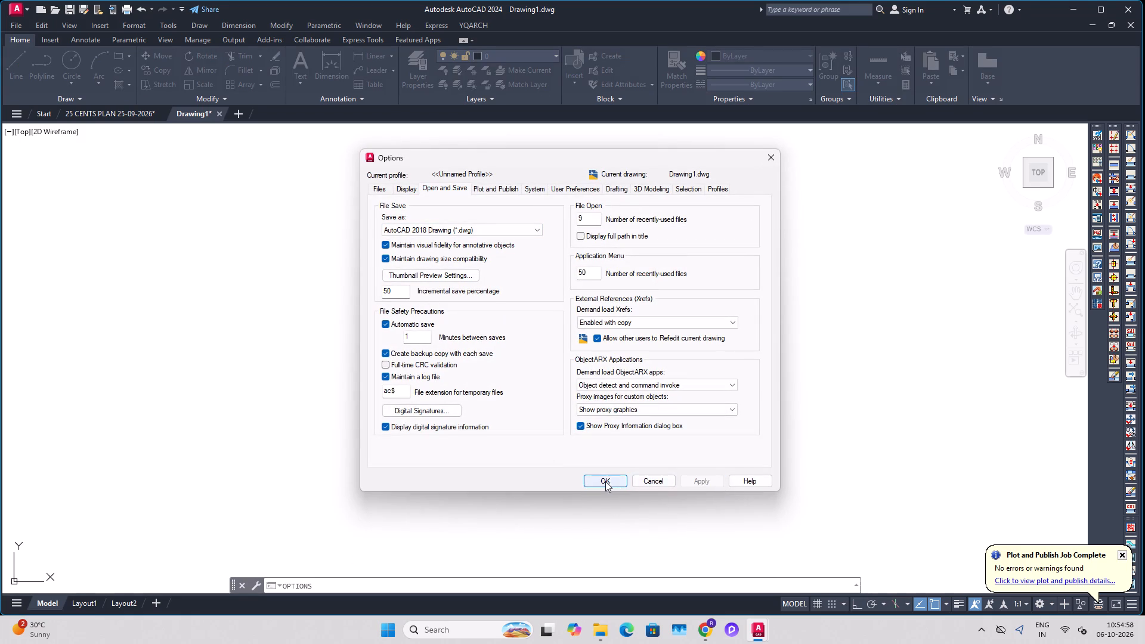
Turn on log file recording with the LOGFILEON command.
text(LOG)
click(338, 486)
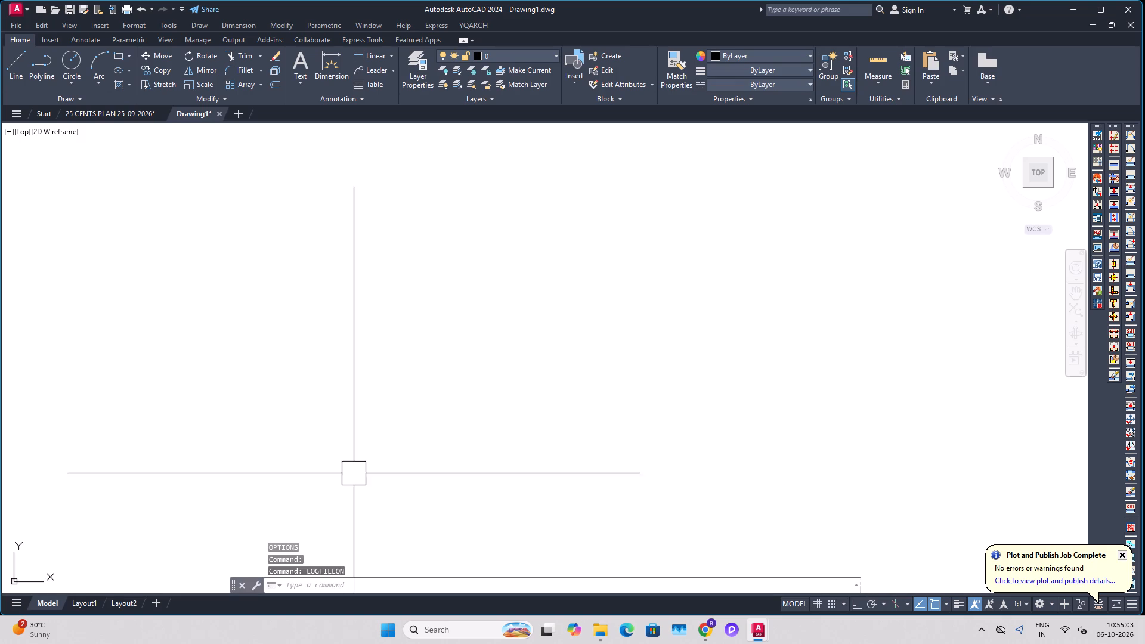
key(Escape)
key(Escape)
key(Escape)
key(Escape)
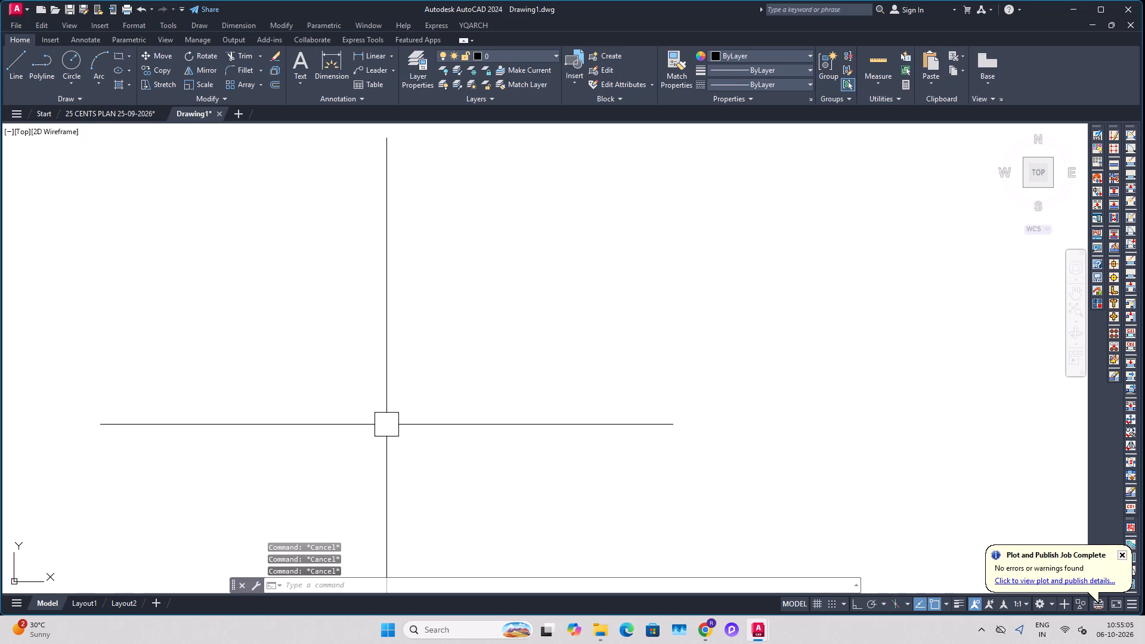
Set the drawing units to Engineering length with 0'-0.0" precision and an insertion scale in inches.
text(UN)
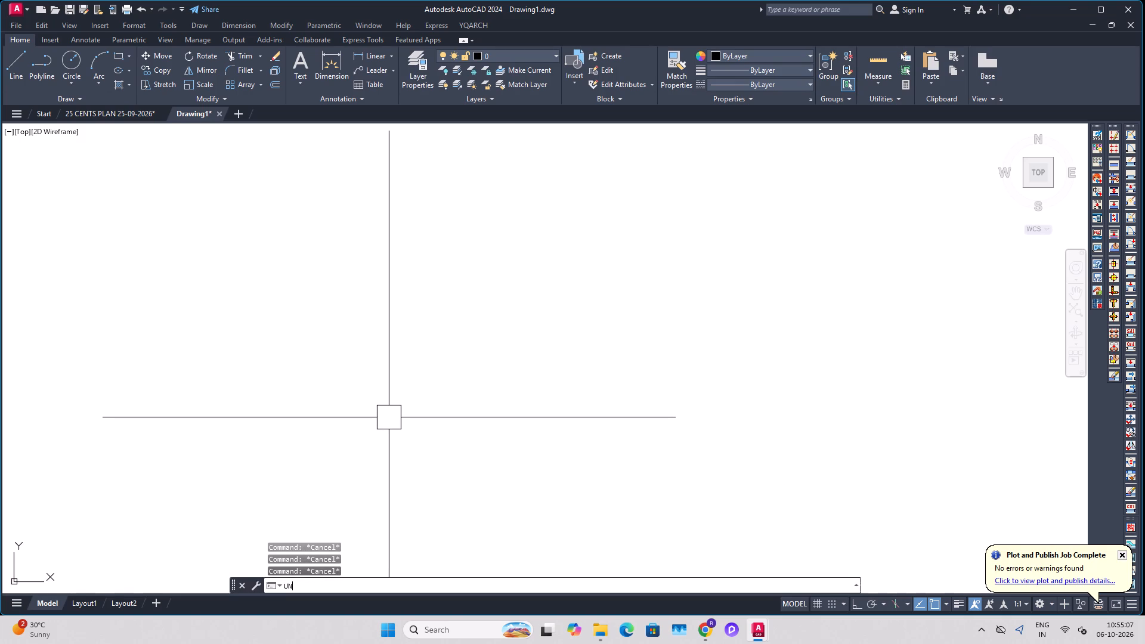
key(Return)
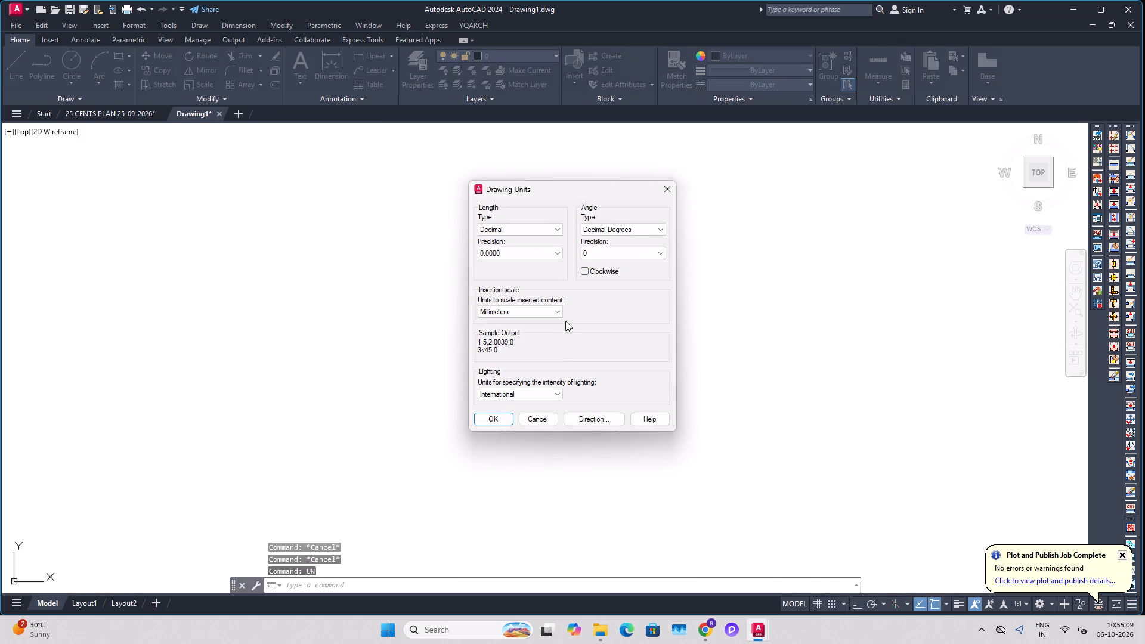
click(527, 226)
click(505, 254)
click(505, 254)
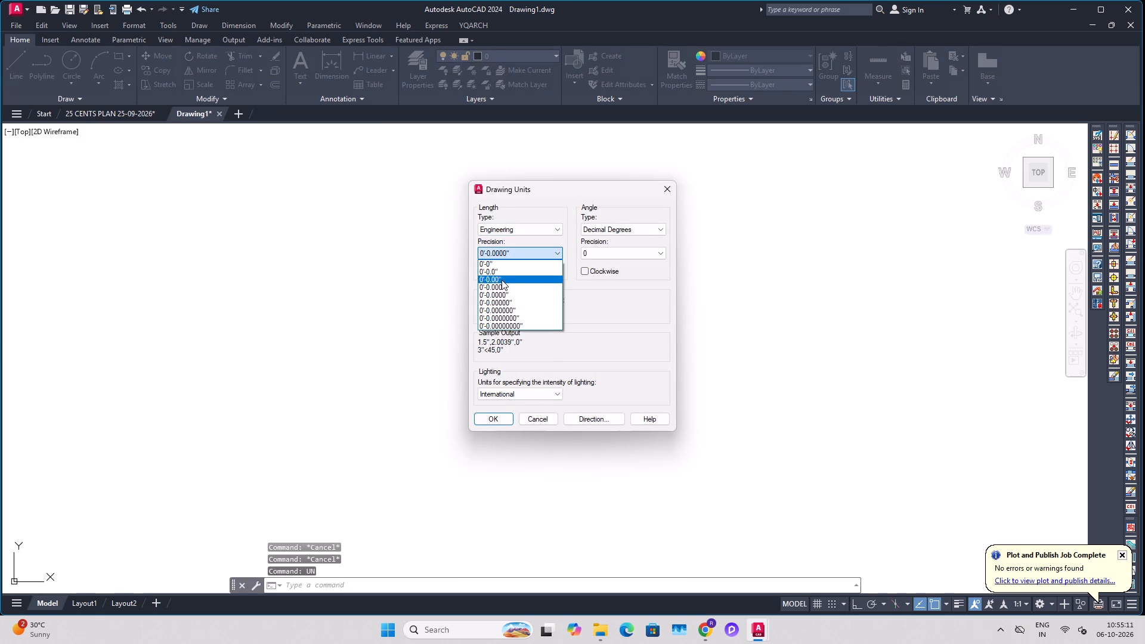
click(501, 270)
click(512, 314)
click(491, 333)
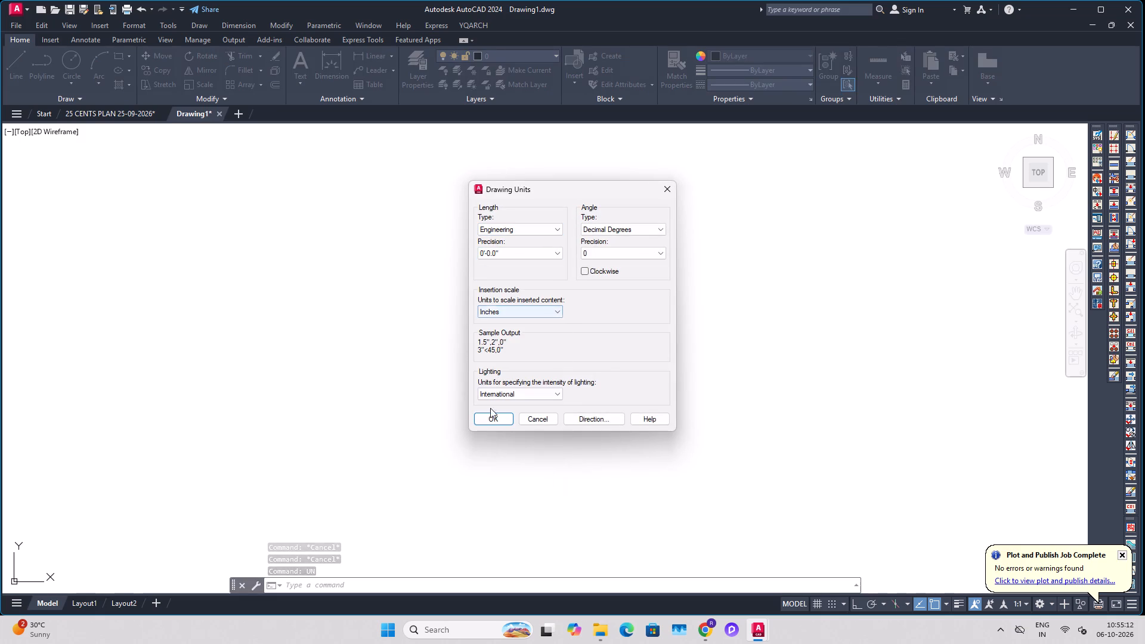
click(491, 418)
middle_drag(497, 349, 506, 394)
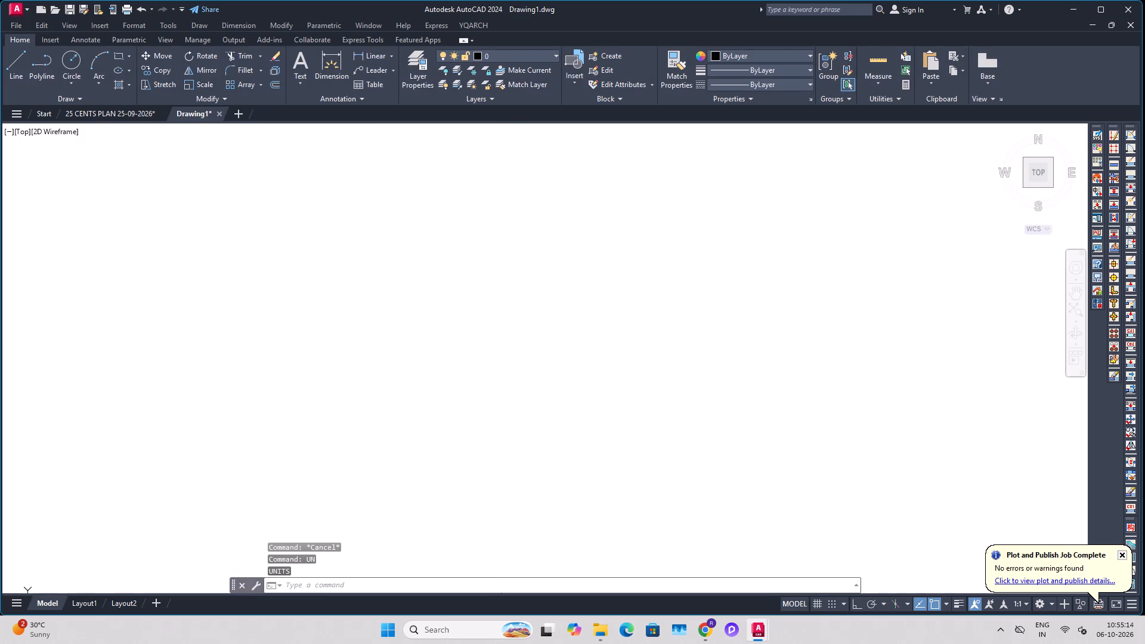
key(Escape)
Save the drawing as PLAN 1200 SFT in the WORKS folder on the Sony_16GR (E:) drive.
key(ctrl+s)
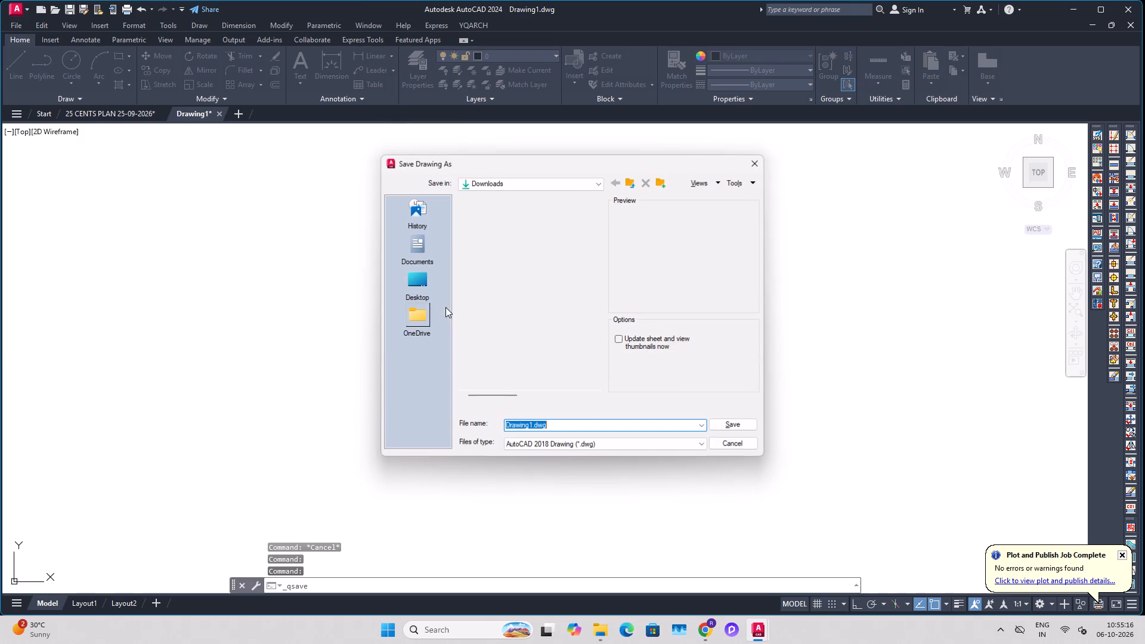
click(418, 283)
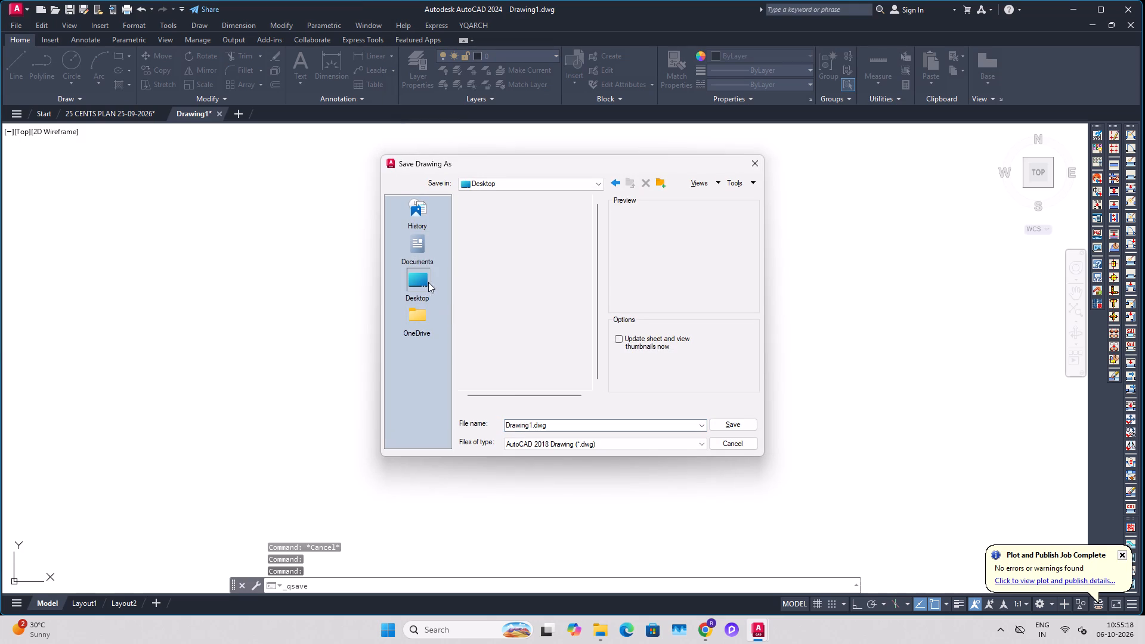
scroll(547, 317, down, 1)
double_click(481, 343)
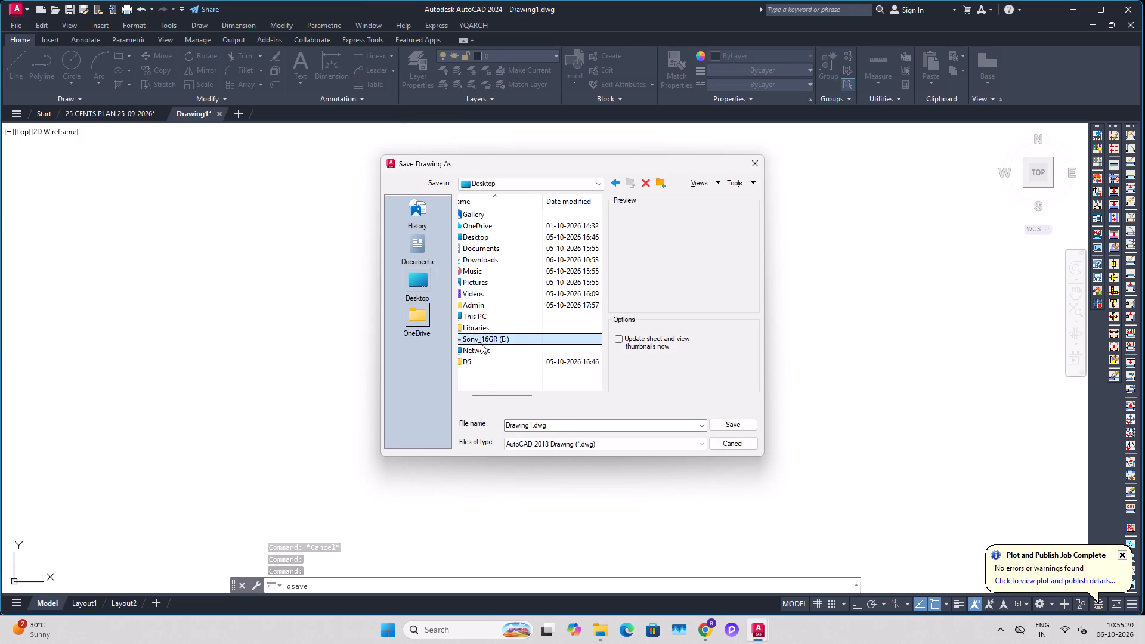
double_click(497, 215)
click(575, 426)
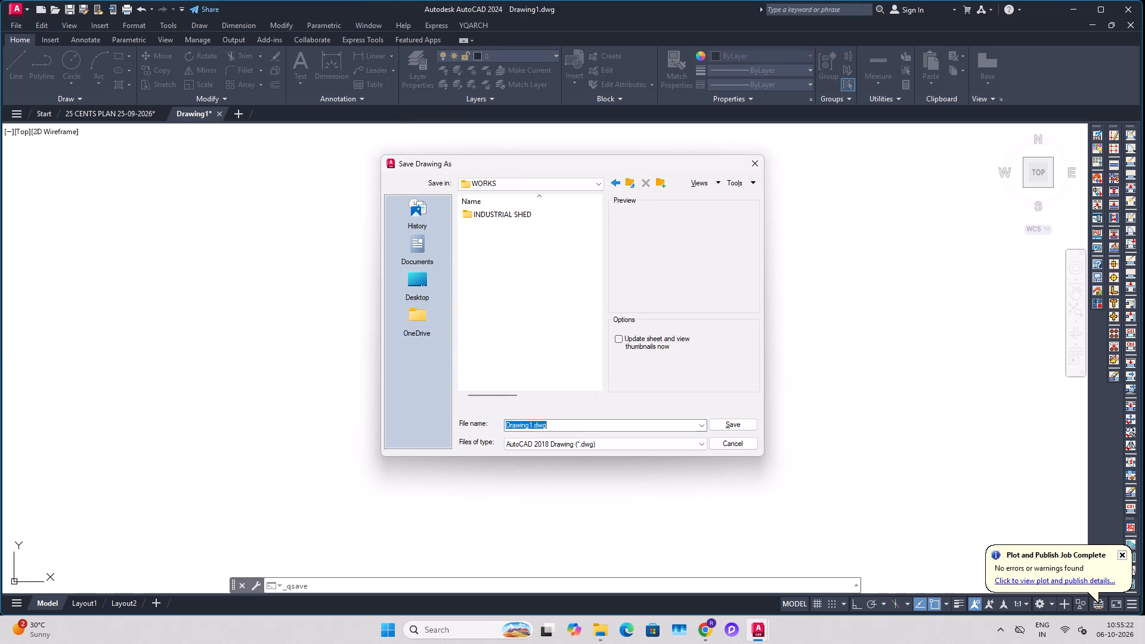
text(PLAN 122)
key(BackSpace)
text(00M)
key(BackSpace)
key(space)
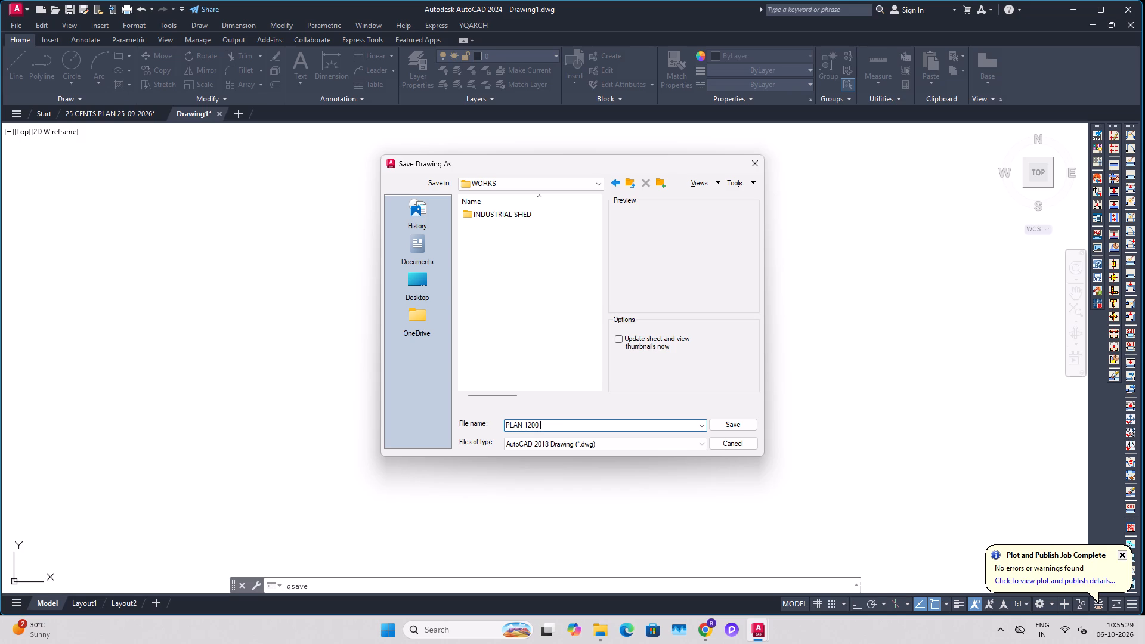
text(SFT)
key(Return)
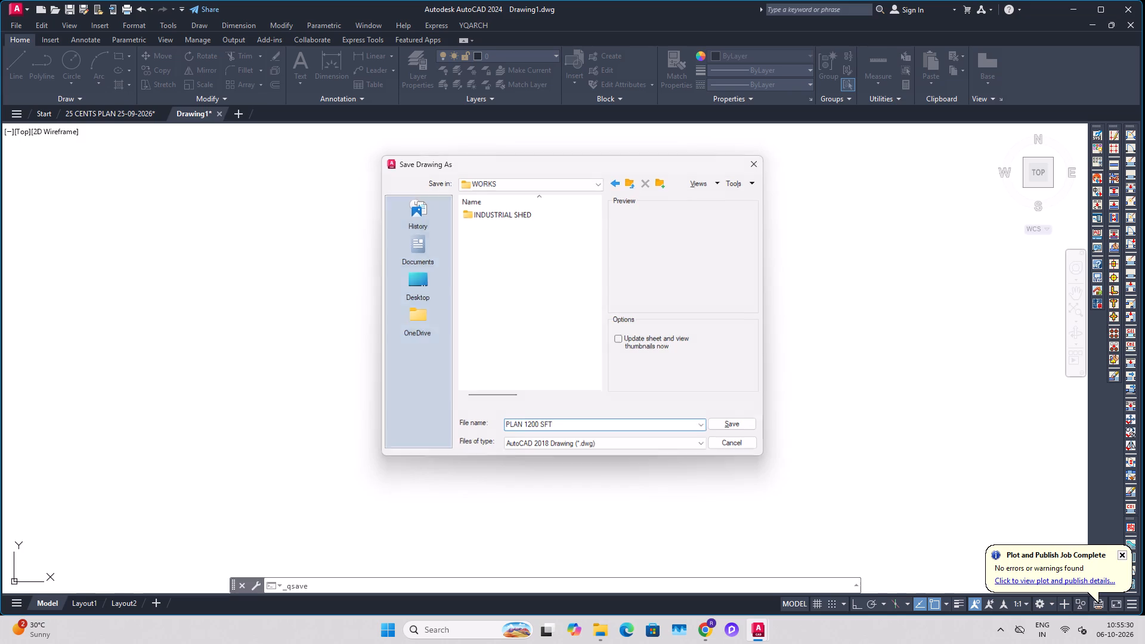
middle_drag(466, 356, 465, 401)
key(Escape)
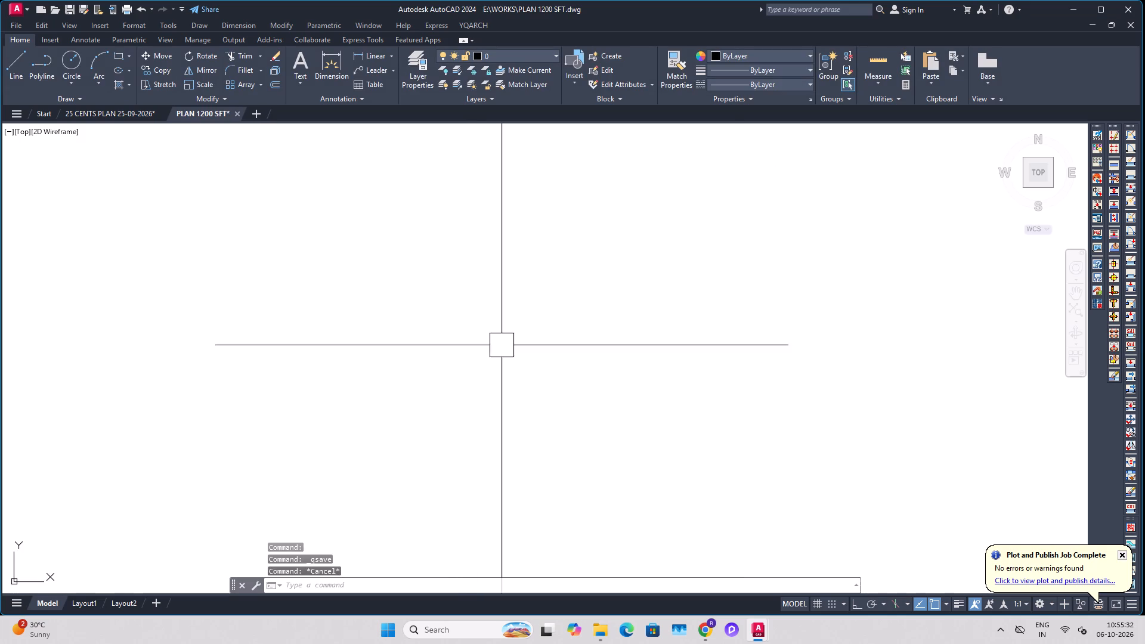
key(Escape)
Maximize the AutoCAD window and save the drawing again.
click(1106, 11)
key(Escape)
key(Escape)
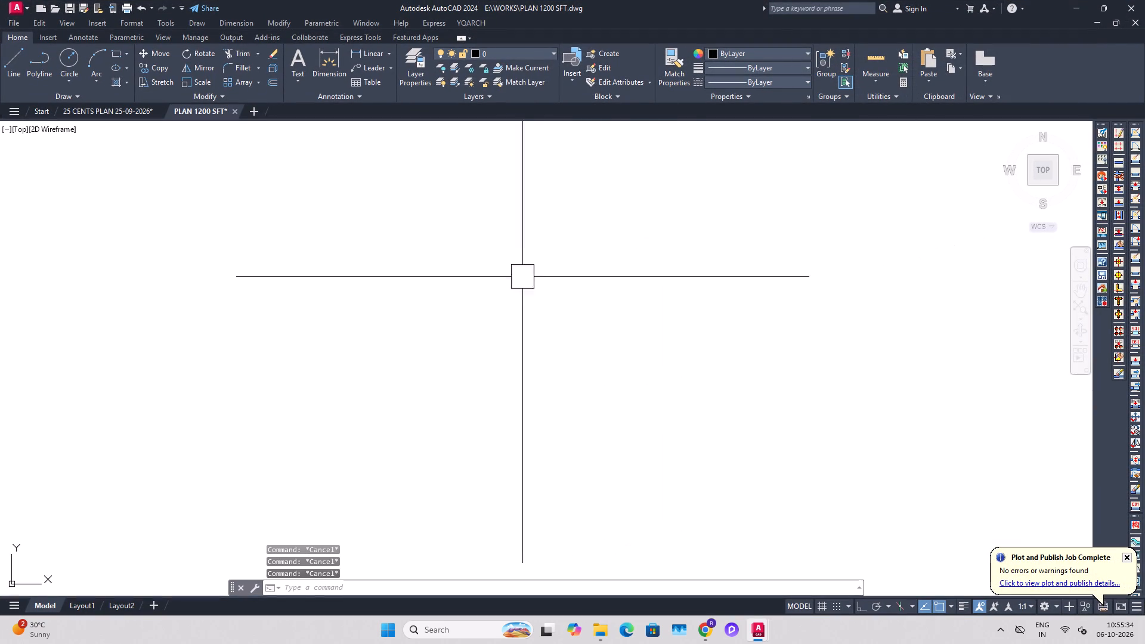
middle_drag(522, 277, 524, 297)
key(ctrl+s)
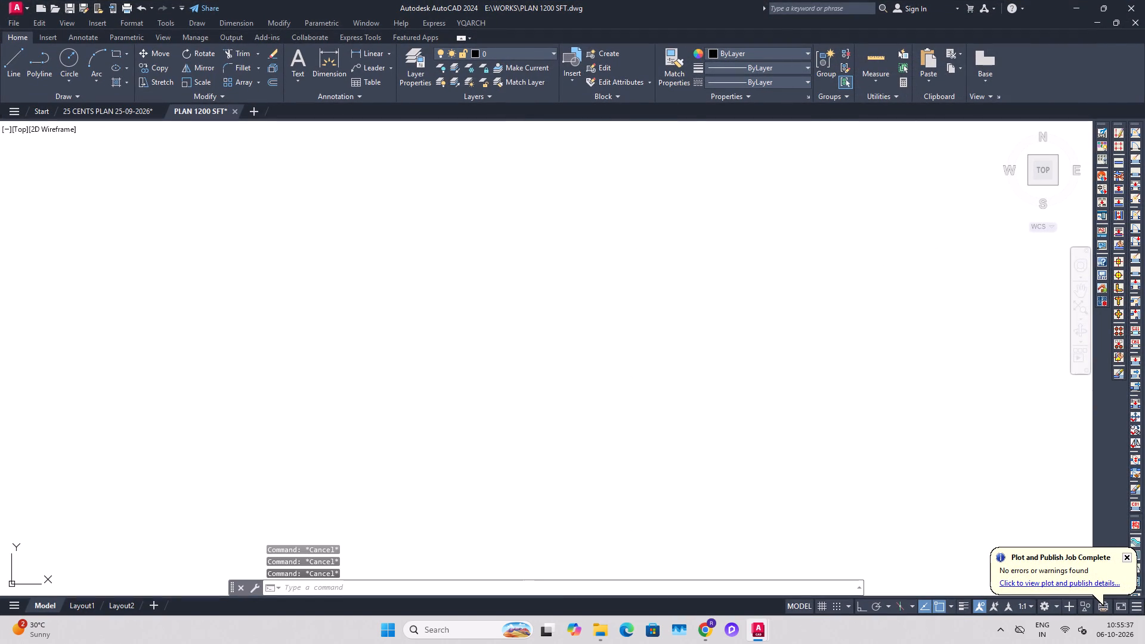
Copy the standalone rectangle with its two dimensions from the 25 CENTS PLAN 25-09-2026 drawing.
click(89, 113)
scroll(411, 317, down, 1)
drag(518, 286, 525, 286)
key(Escape)
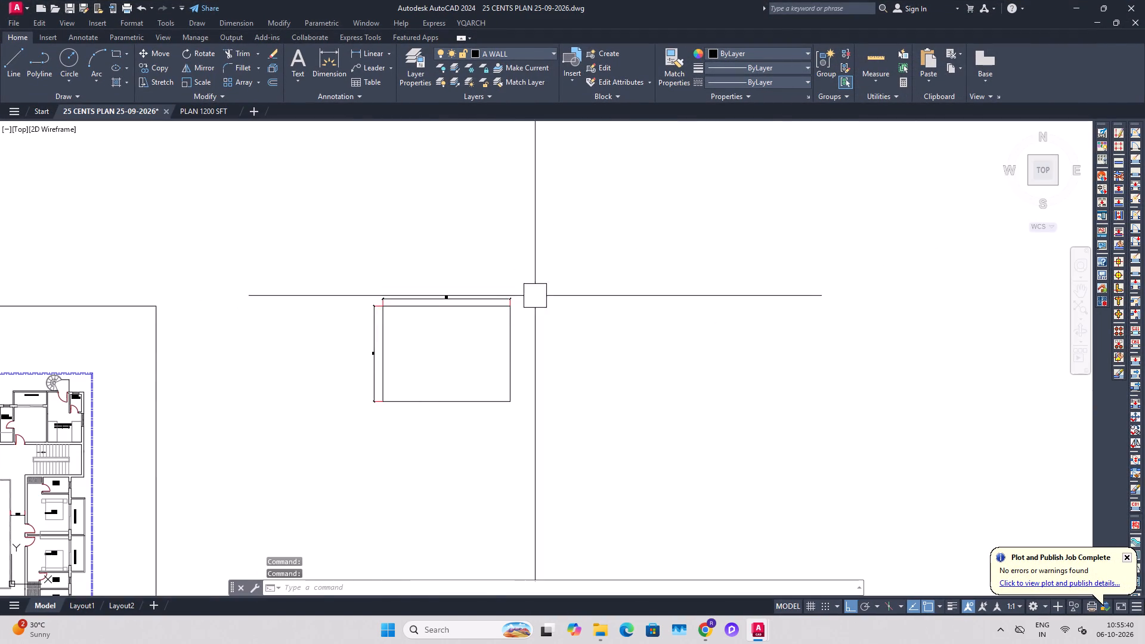
click(535, 296)
click(283, 434)
key(ctrl+c)
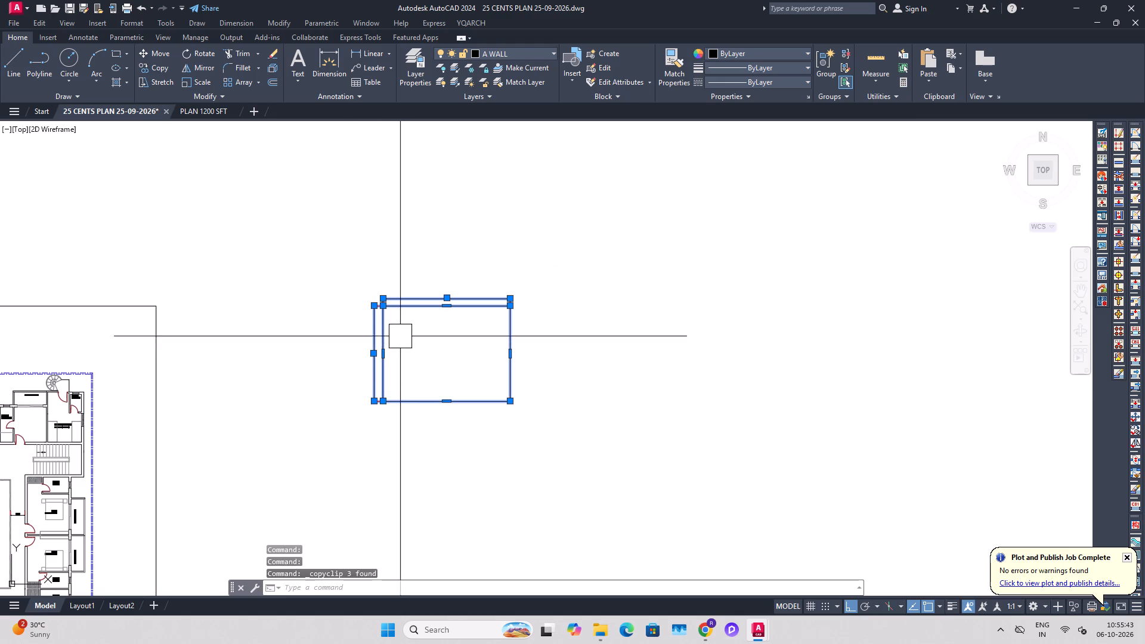
Paste the copied rectangle and dimensions into the empty PLAN 1200 SFT drawing.
click(216, 105)
key(ctrl+v)
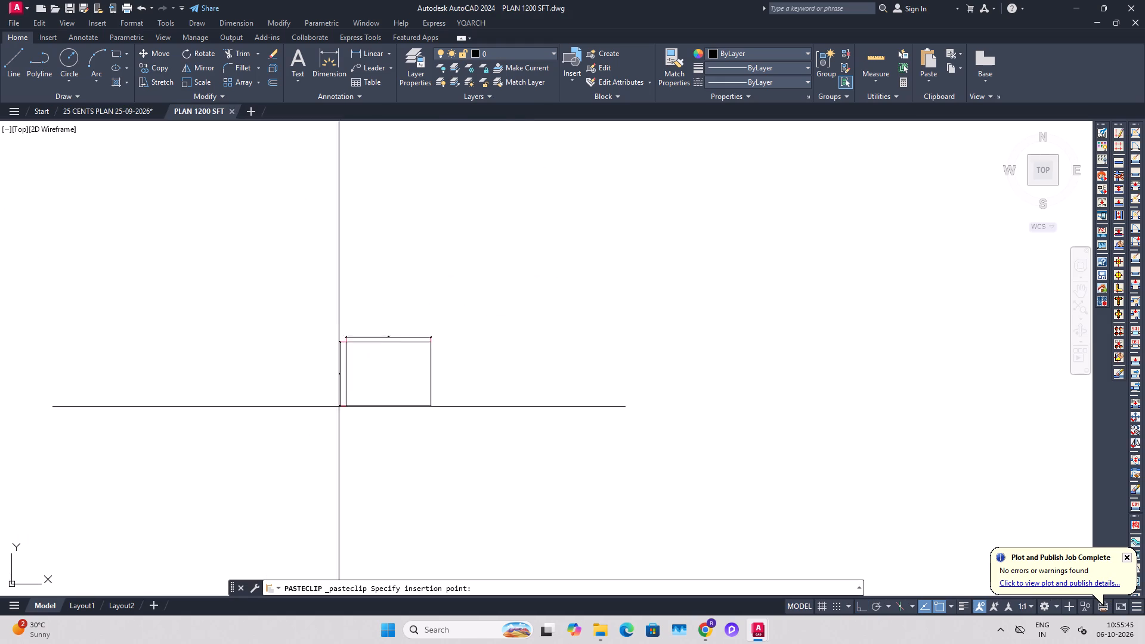
scroll(404, 414, down, 4)
scroll(318, 460, up, 3)
click(277, 485)
scroll(298, 472, up, 2)
scroll(255, 377, up, 2)
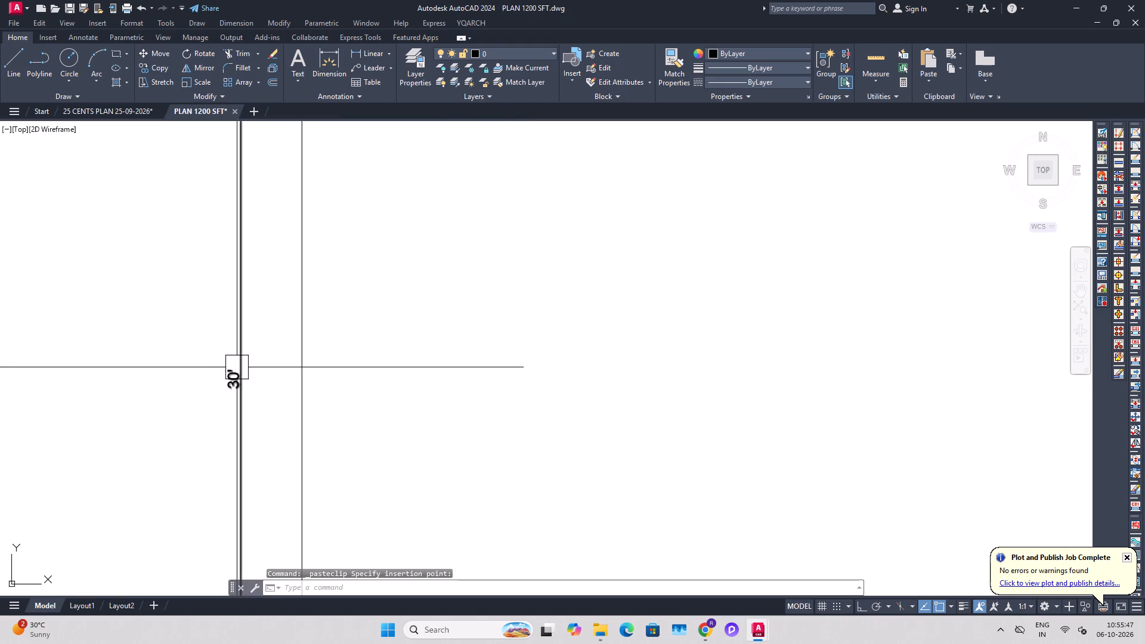
middle_drag(333, 367, 301, 435)
scroll(406, 346, down, 1)
middle_drag(400, 304, 379, 333)
key(Escape)
key(Escape)
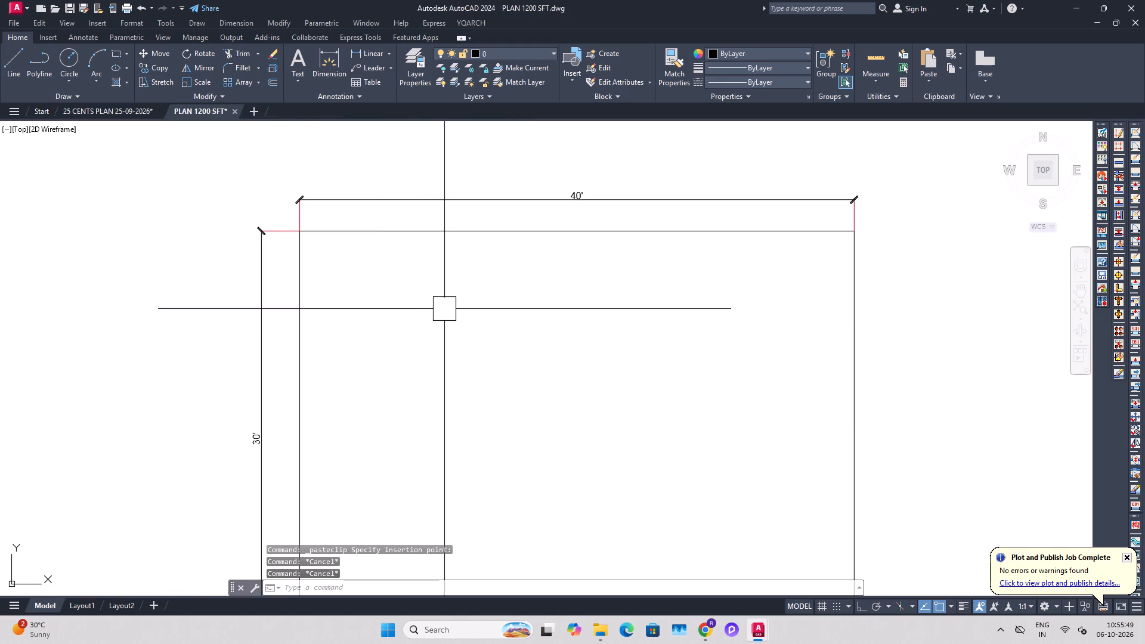
Make the saketh dimension style current and set its vertical text placement to Centered.
key(d)
key(space)
click(459, 267)
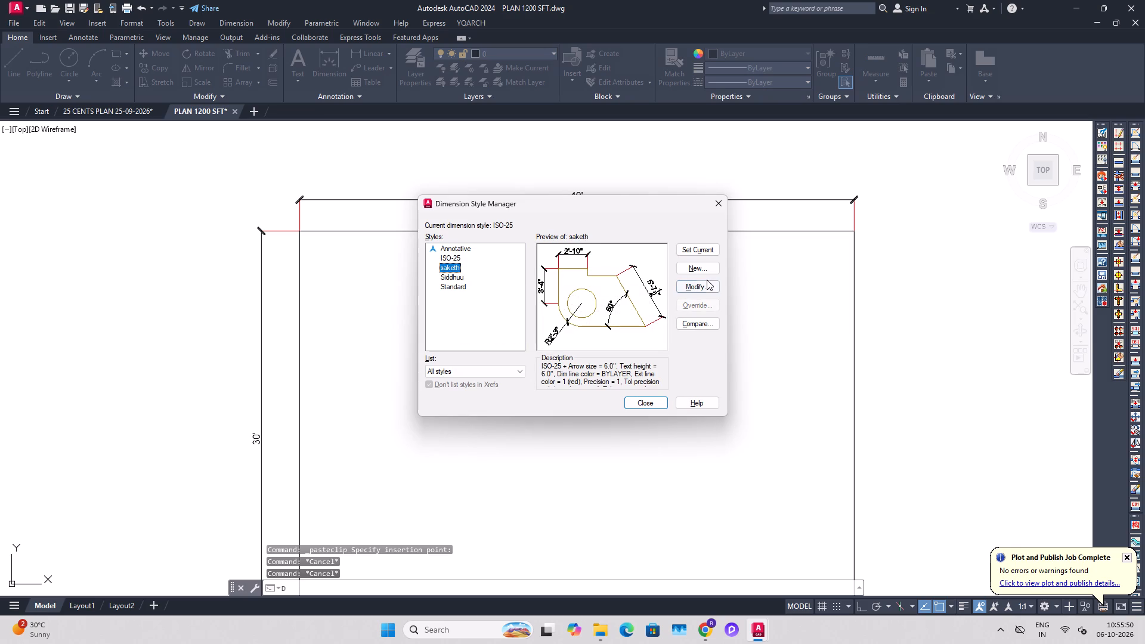
double_click(700, 248)
click(698, 293)
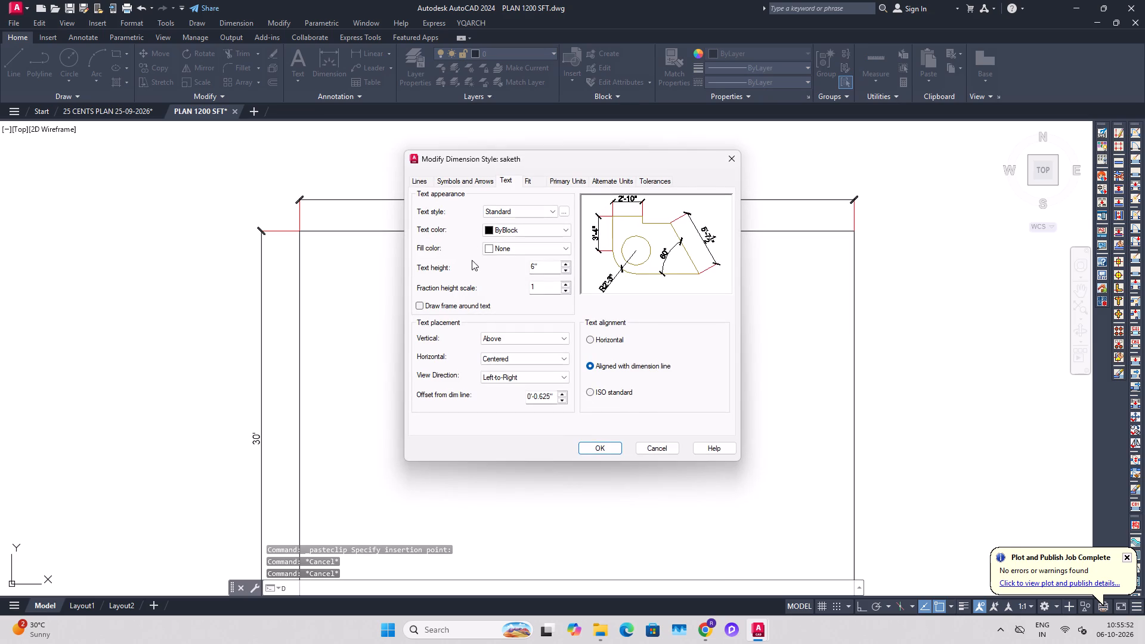
click(515, 359)
click(504, 349)
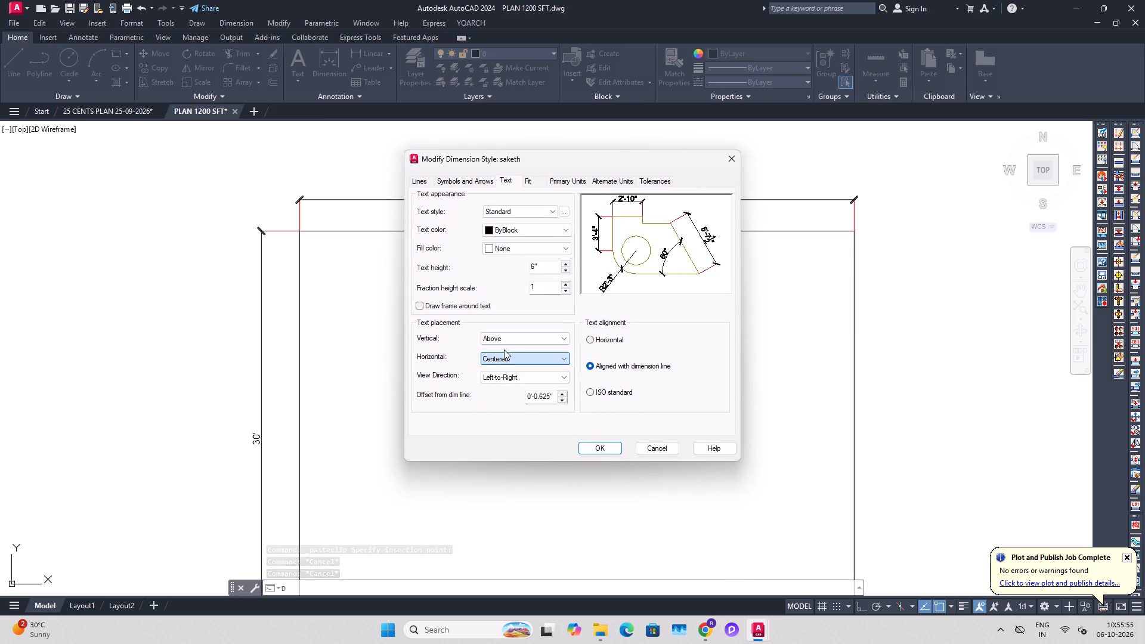
click(509, 339)
click(500, 351)
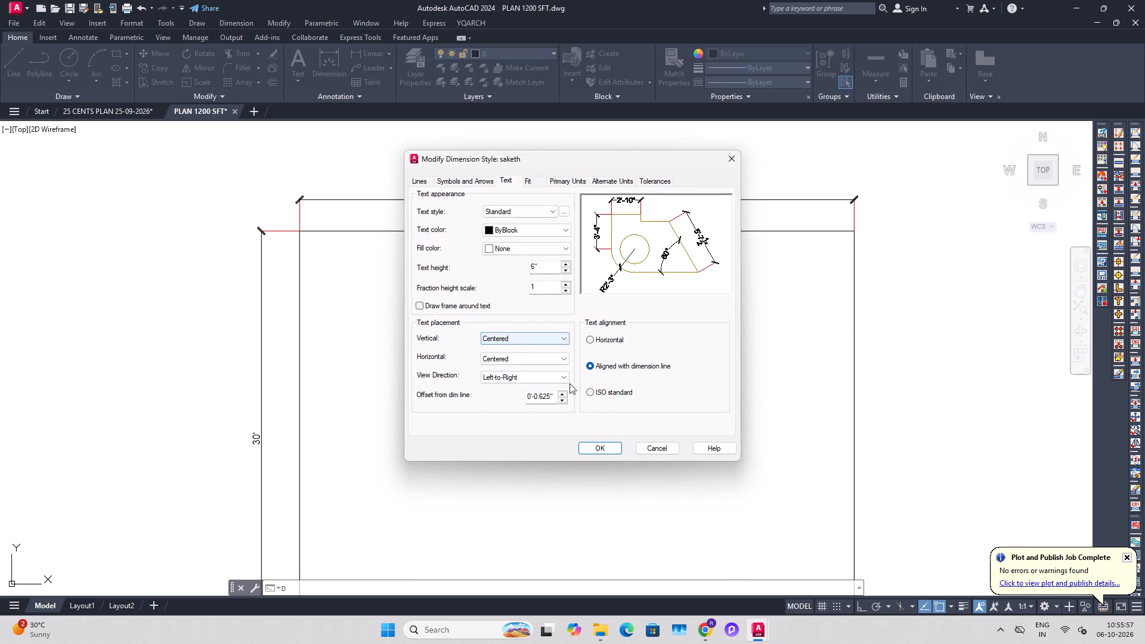
click(599, 447)
double_click(699, 251)
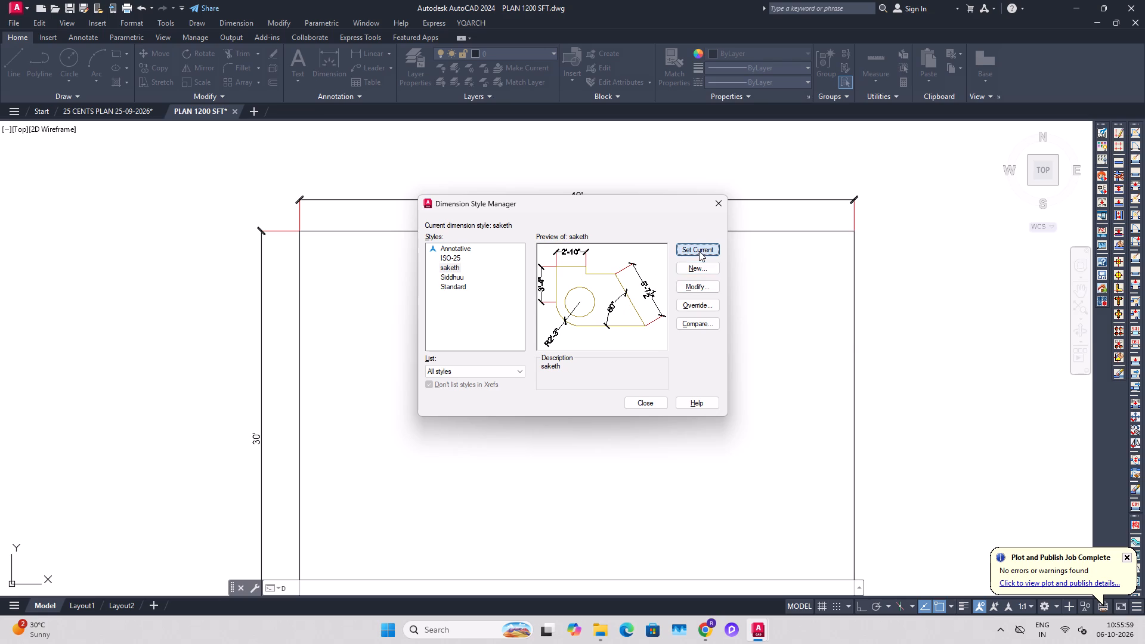
click(649, 406)
key(Escape)
key(Escape)
Delete the pasted horizontal and vertical dimensions, keeping only the rectangle.
scroll(464, 339, down, 1)
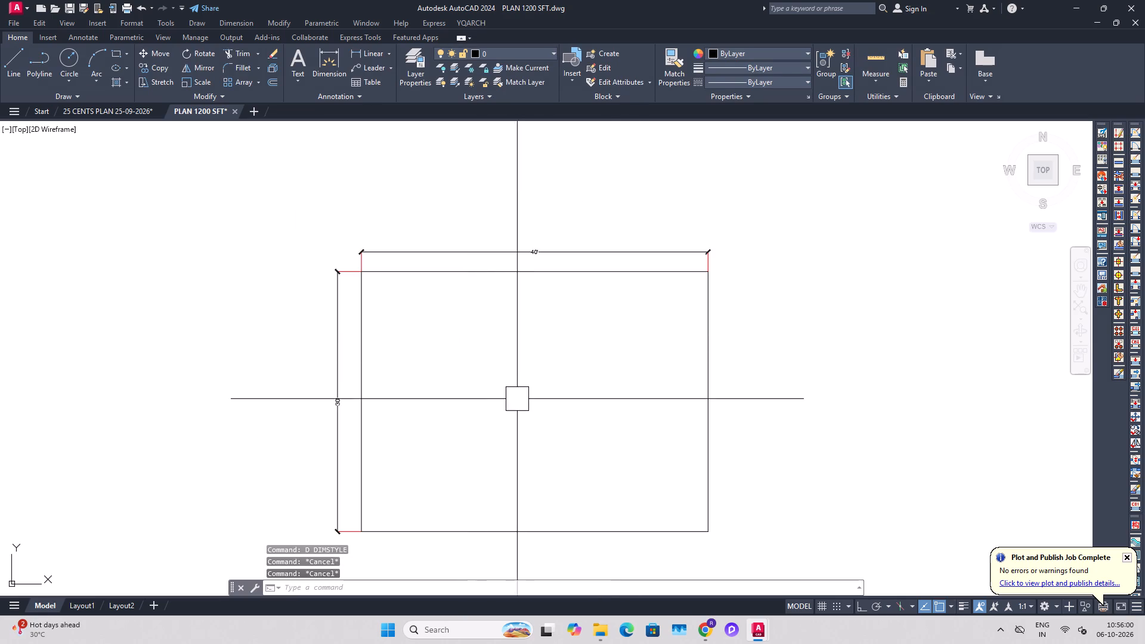
middle_drag(517, 399, 470, 358)
key(Escape)
key(Escape)
click(466, 202)
click(294, 287)
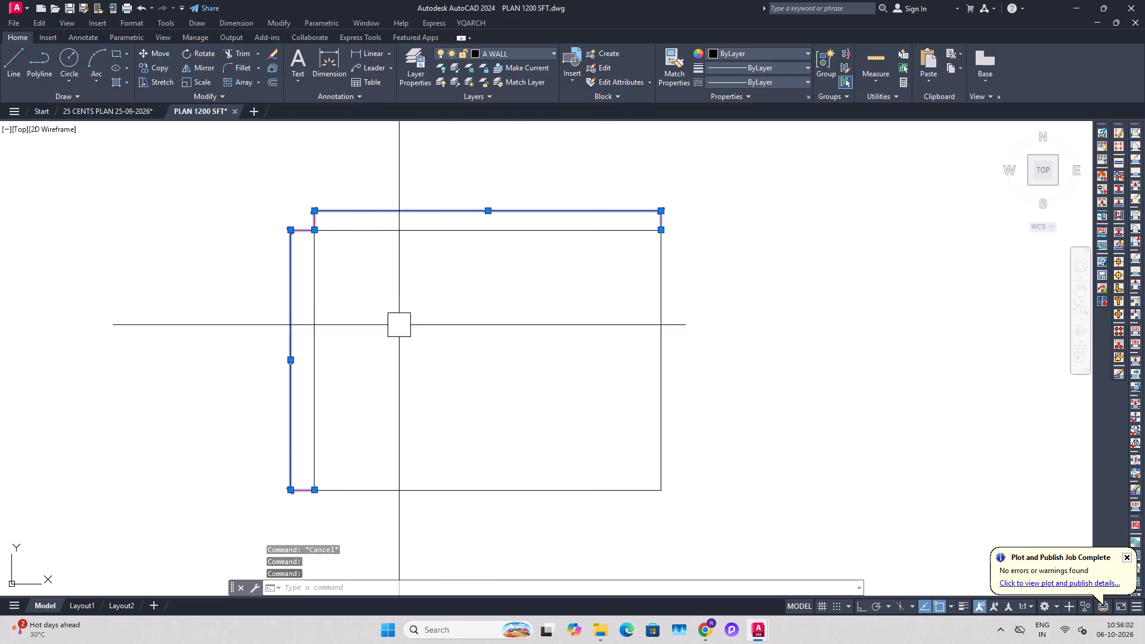
key(Delete)
middle_click(417, 376)
click(307, 320)
key(Escape)
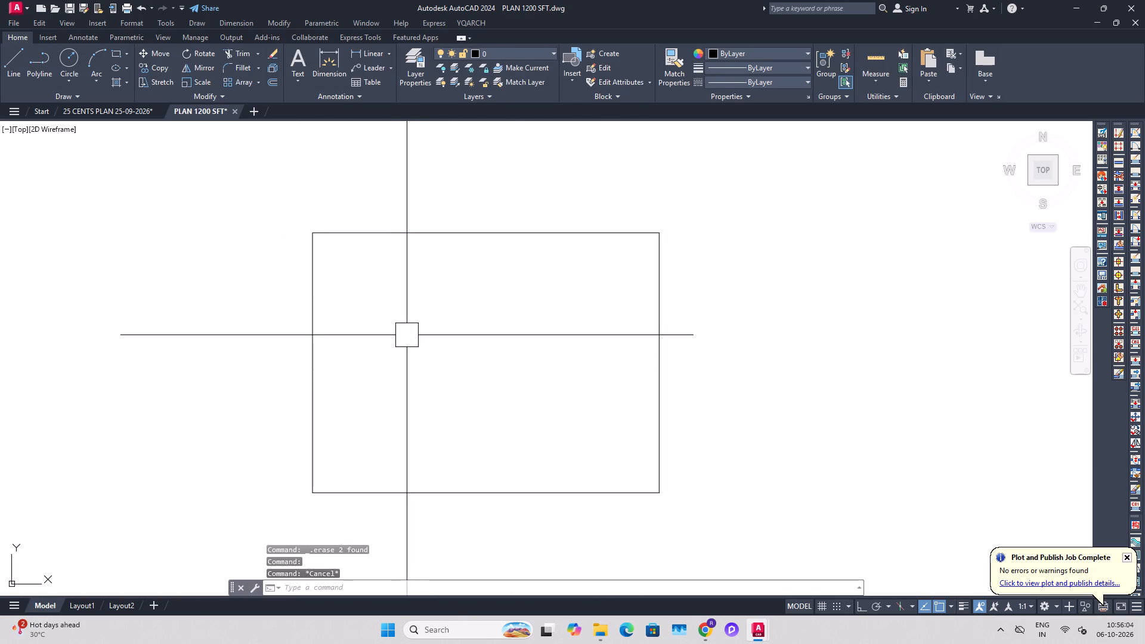
Offset the plan's outline rectangle 9" inward to form the exterior wall thickness.
key(Escape)
key(o)
key(space)
key(9)
key(shift+quotedbl)
key(Return)
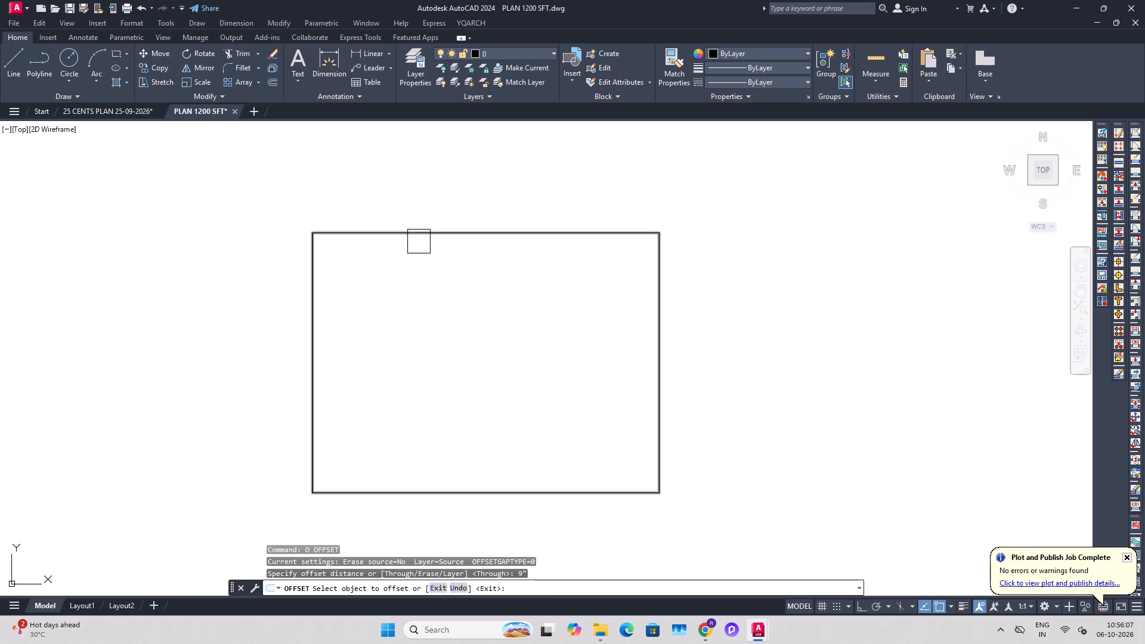
click(420, 240)
click(420, 278)
key(Escape)
key(Escape)
middle_drag(599, 375, 593, 376)
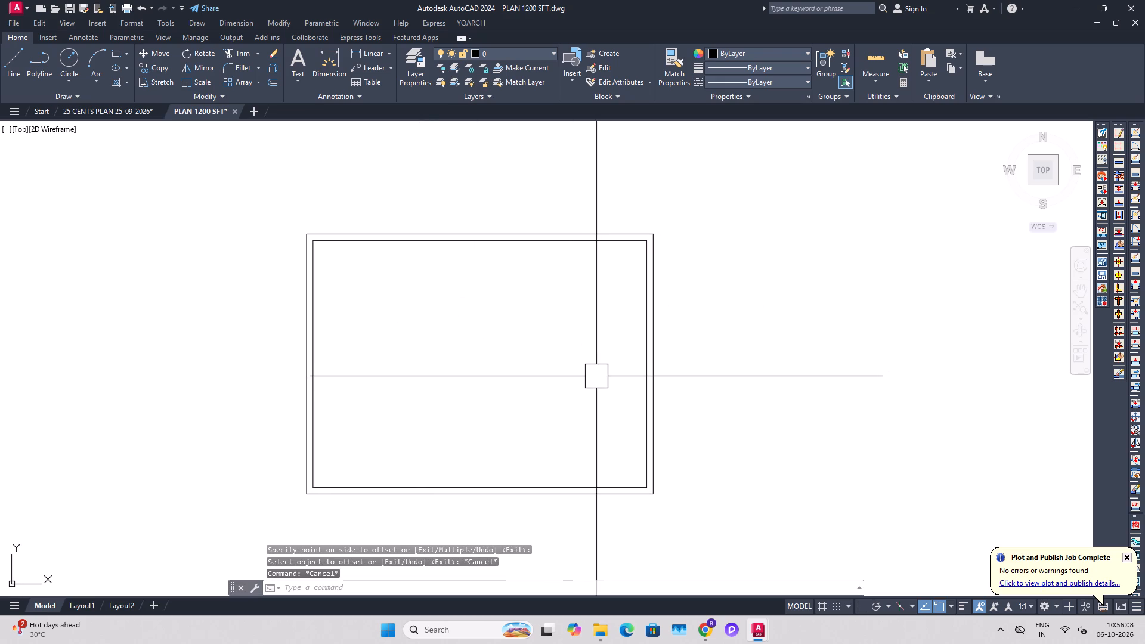
Explode both the outer and inner wall rectangles into separate lines.
middle_drag(630, 485, 705, 470)
drag(695, 410, 649, 481)
click(598, 528)
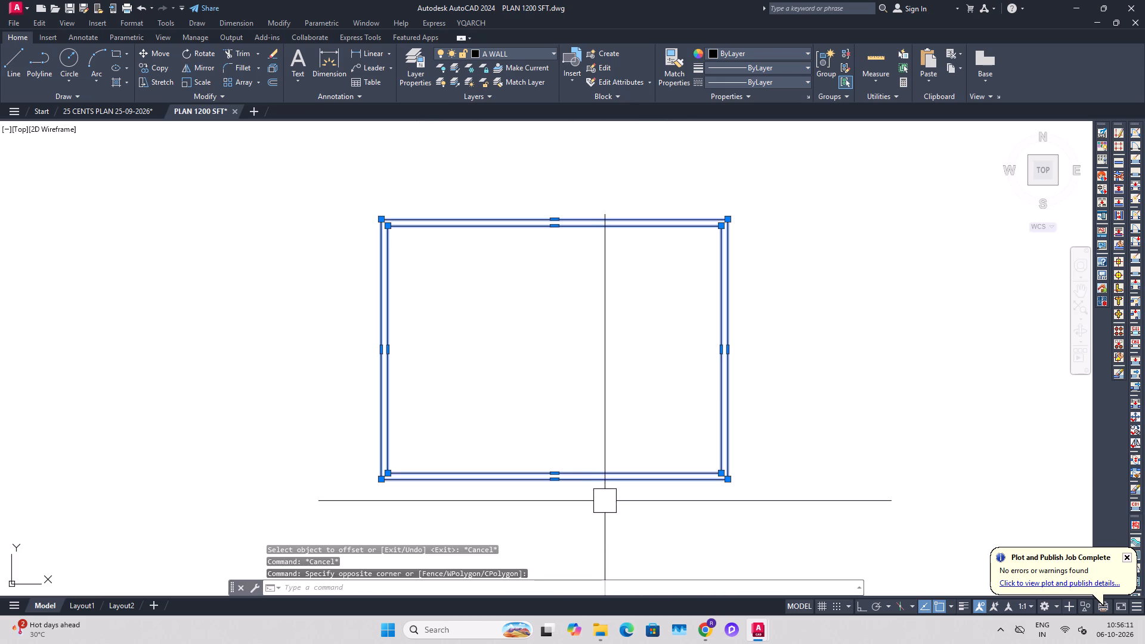
key(x)
key(space)
click(598, 442)
click(565, 503)
key(Escape)
key(Escape)
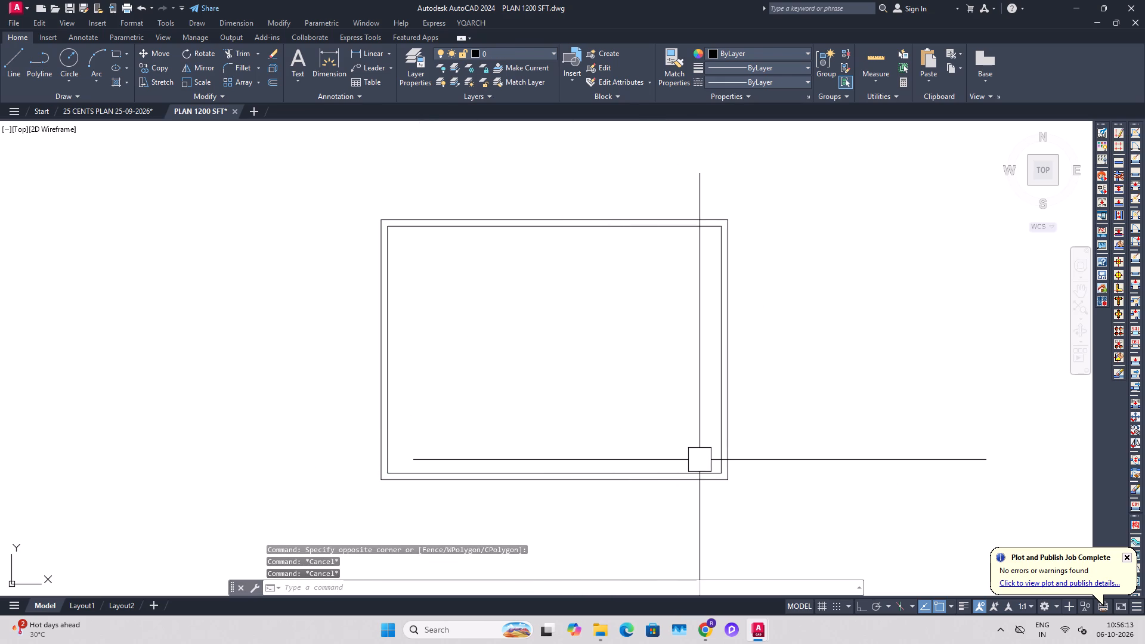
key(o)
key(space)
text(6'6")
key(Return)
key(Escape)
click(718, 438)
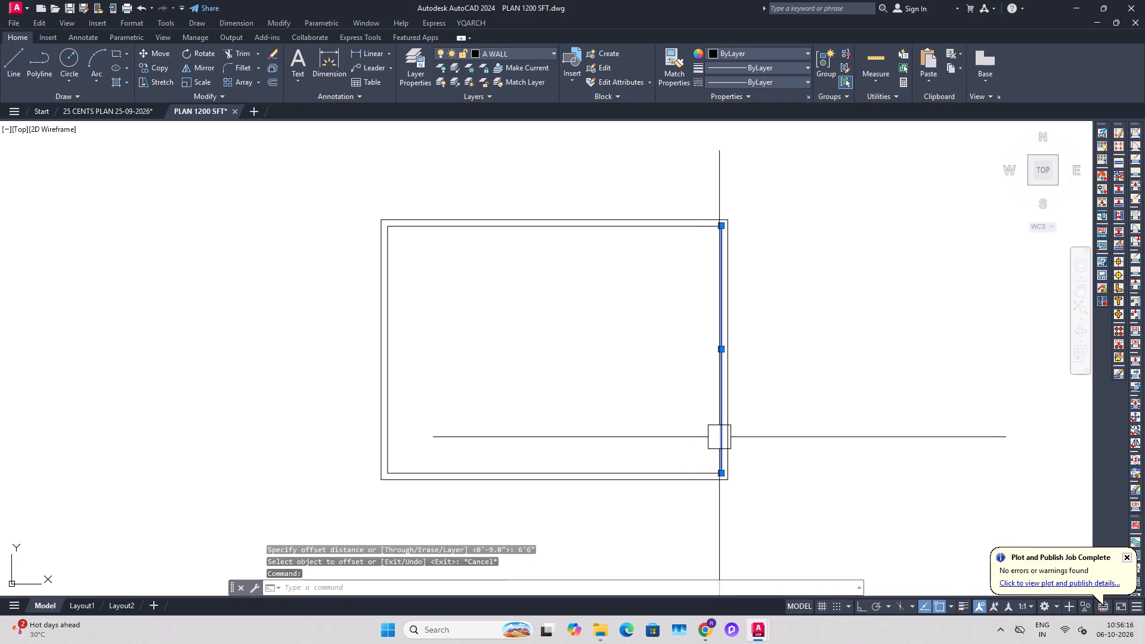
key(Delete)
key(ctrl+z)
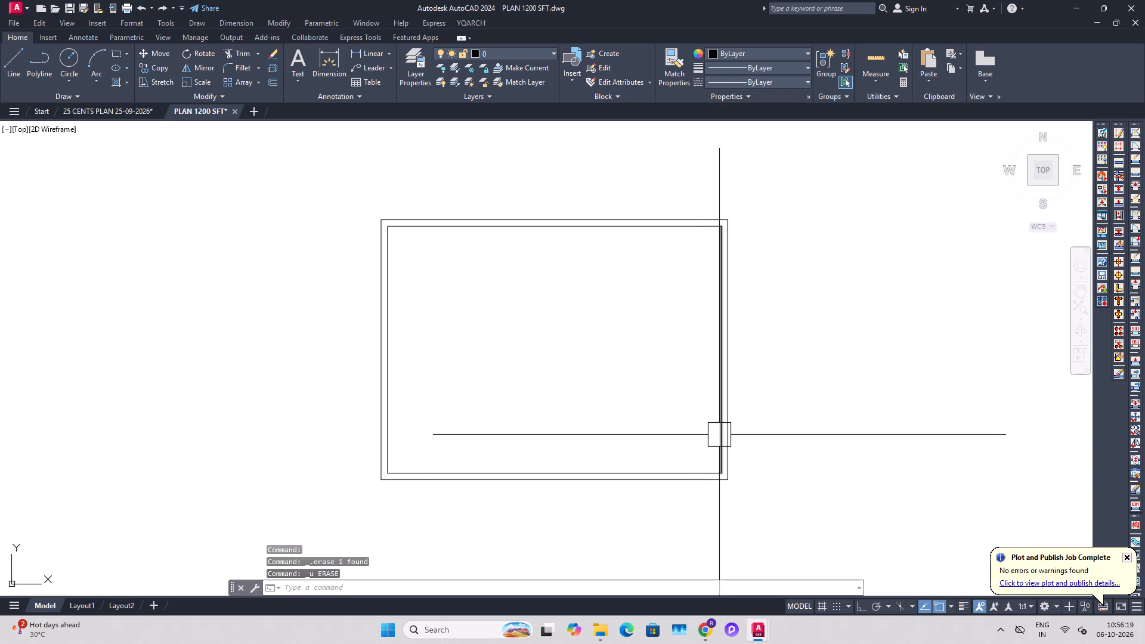
Offset the inner line of the right exterior wall 6'6" toward the inside of the plan.
text(O 6'6")
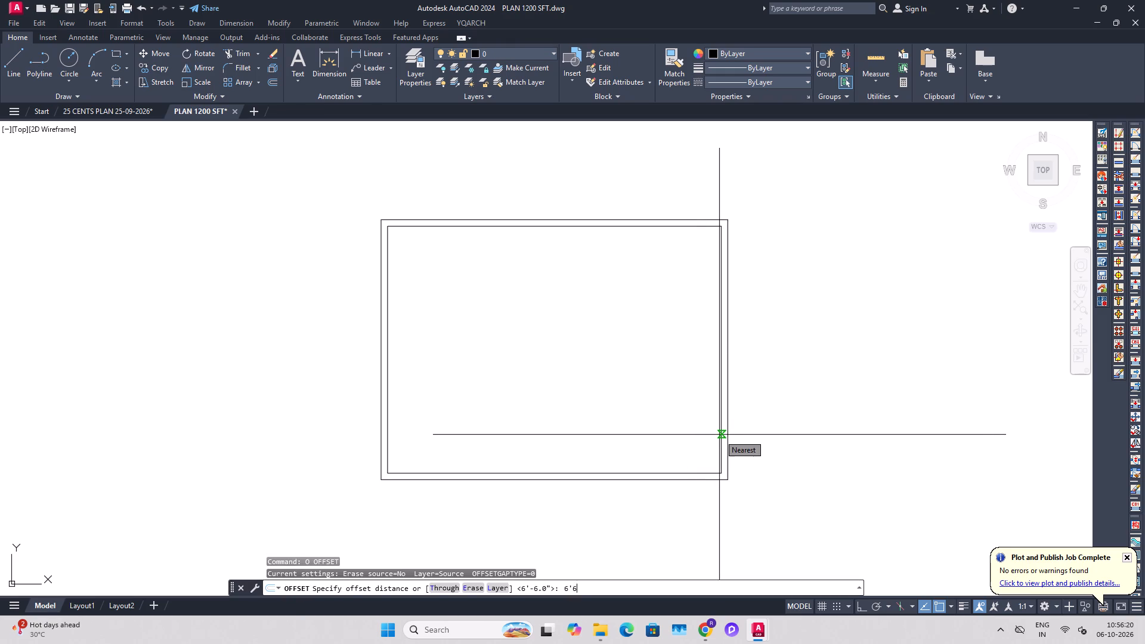
key(Return)
drag(711, 449, 702, 449)
click(640, 450)
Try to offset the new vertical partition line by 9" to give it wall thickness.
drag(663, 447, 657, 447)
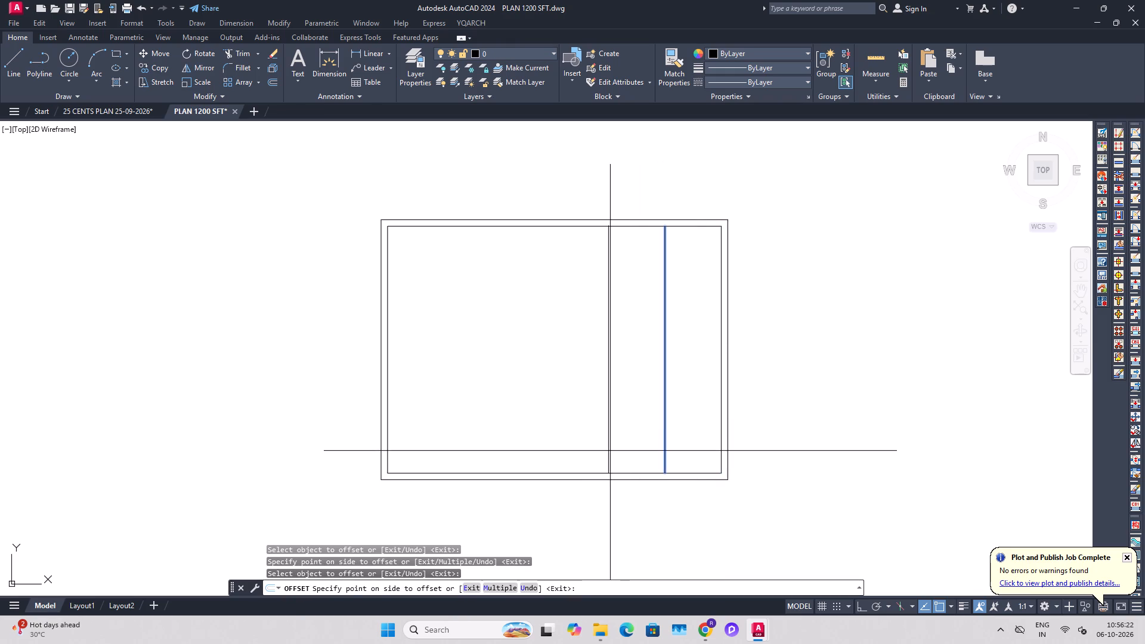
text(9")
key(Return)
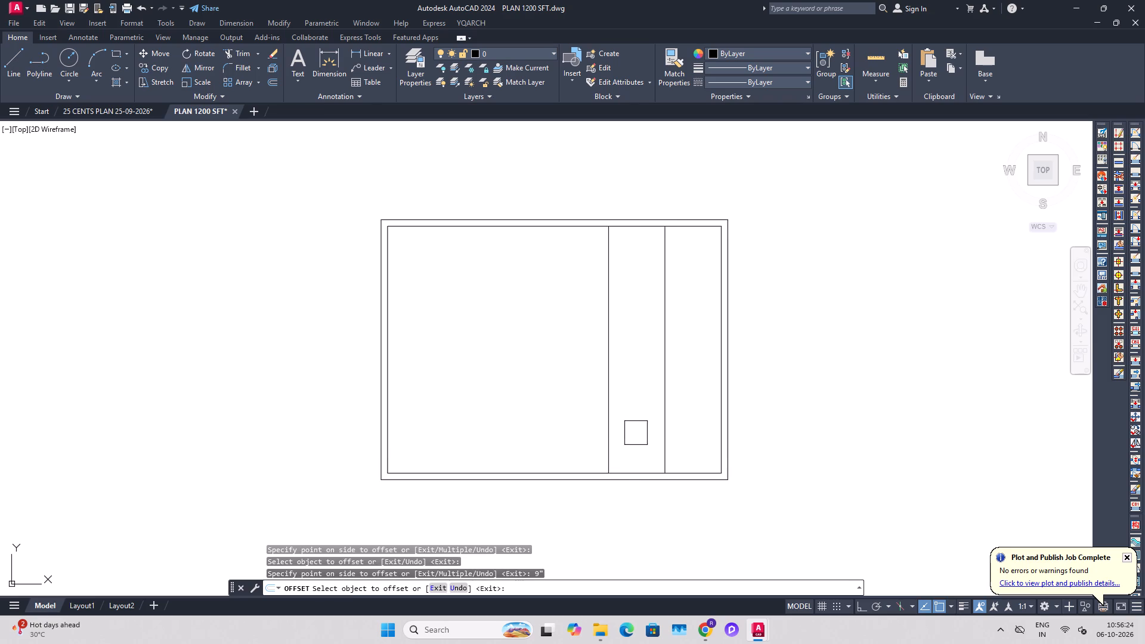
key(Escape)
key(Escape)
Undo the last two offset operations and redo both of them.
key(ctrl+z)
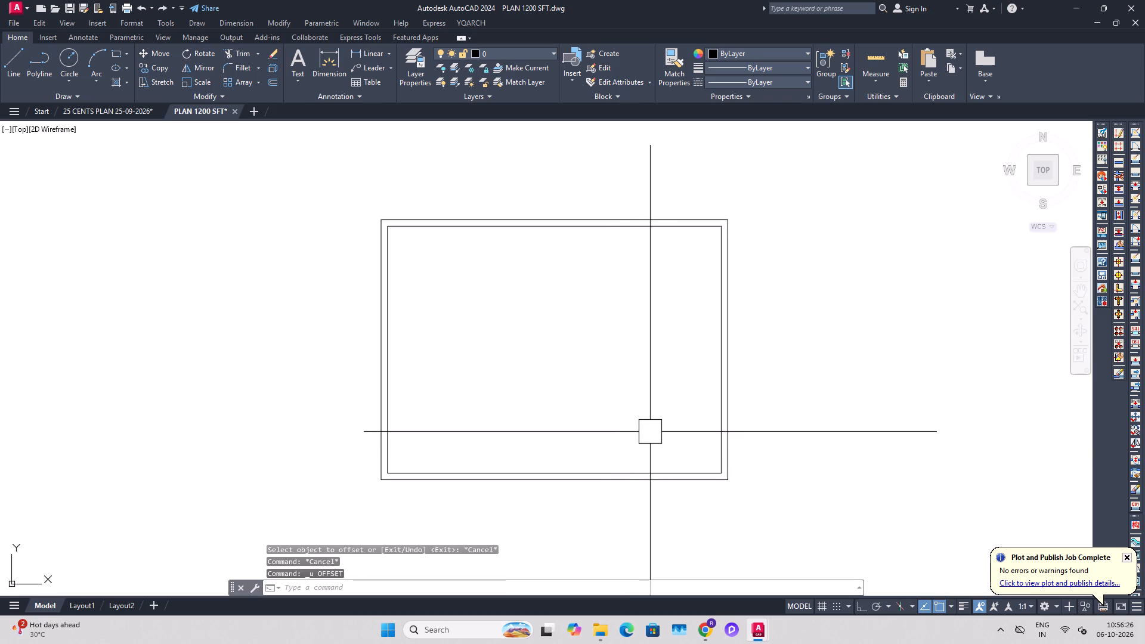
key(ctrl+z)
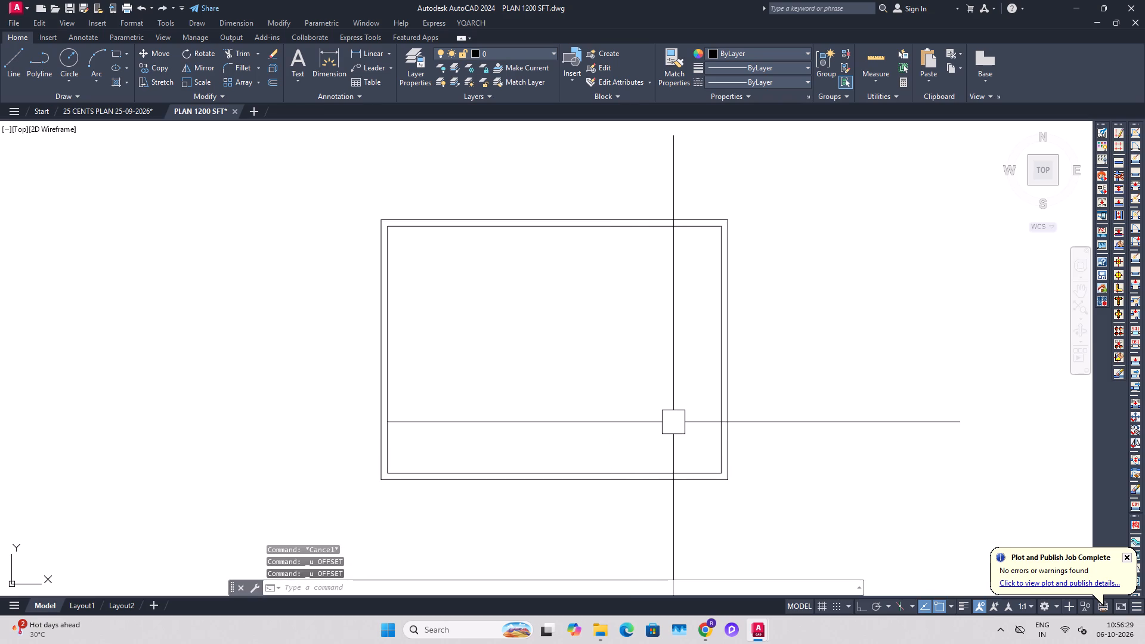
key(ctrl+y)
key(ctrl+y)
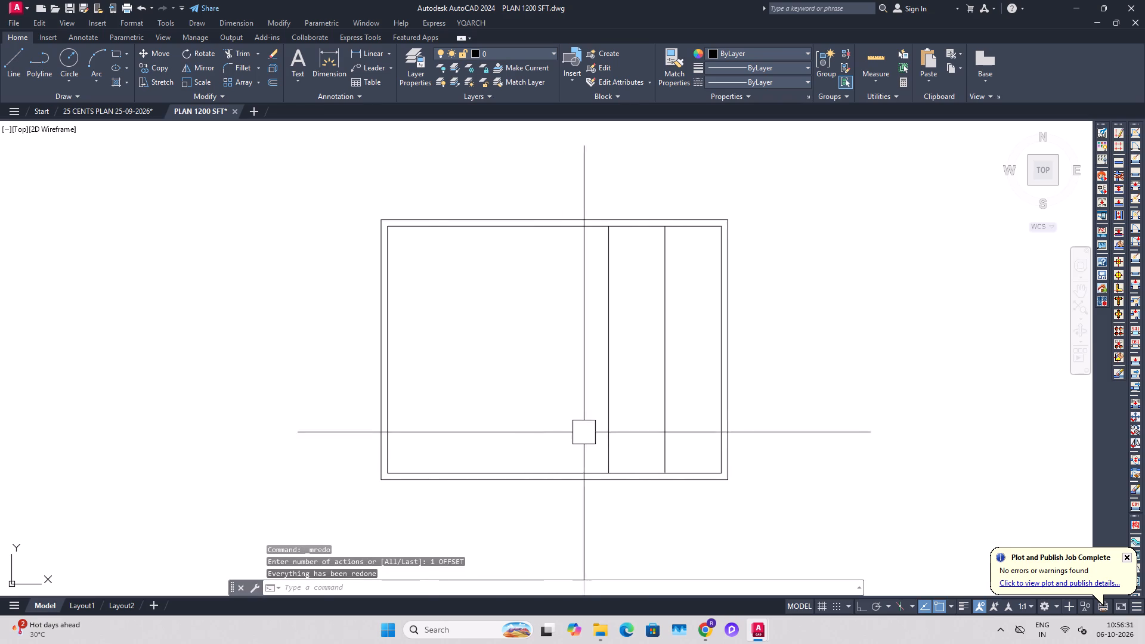
Delete the extra vertical line left of the partition line.
click(592, 425)
click(609, 428)
click(612, 417)
key(Delete)
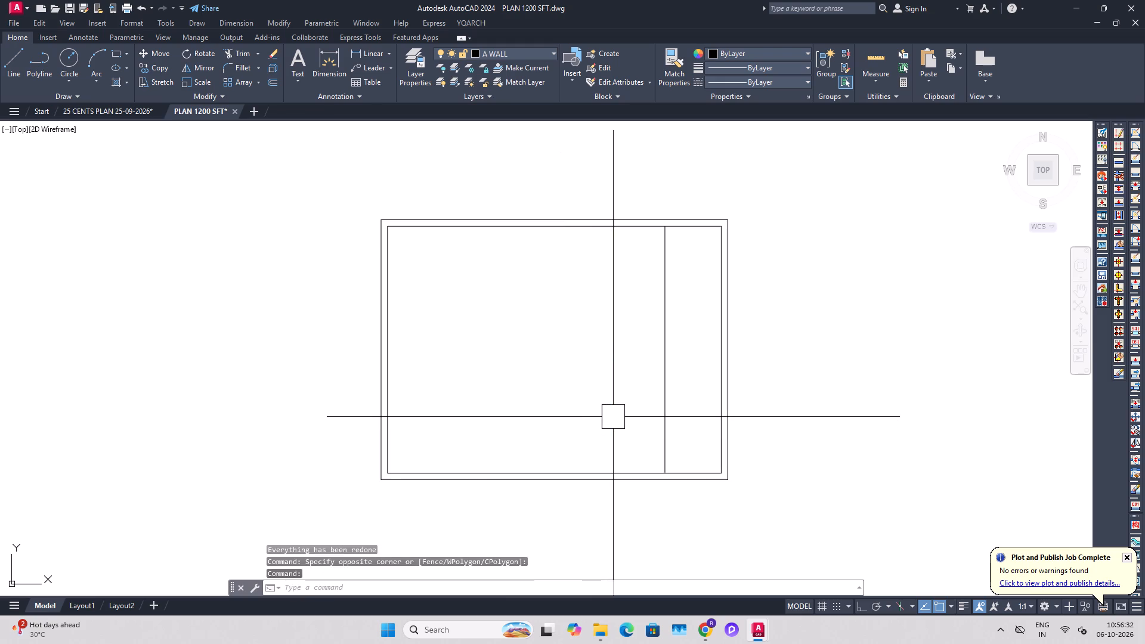
Offset the vertical partition line 9" to its left to form the partition wall thickness.
text(O 9")
key(Return)
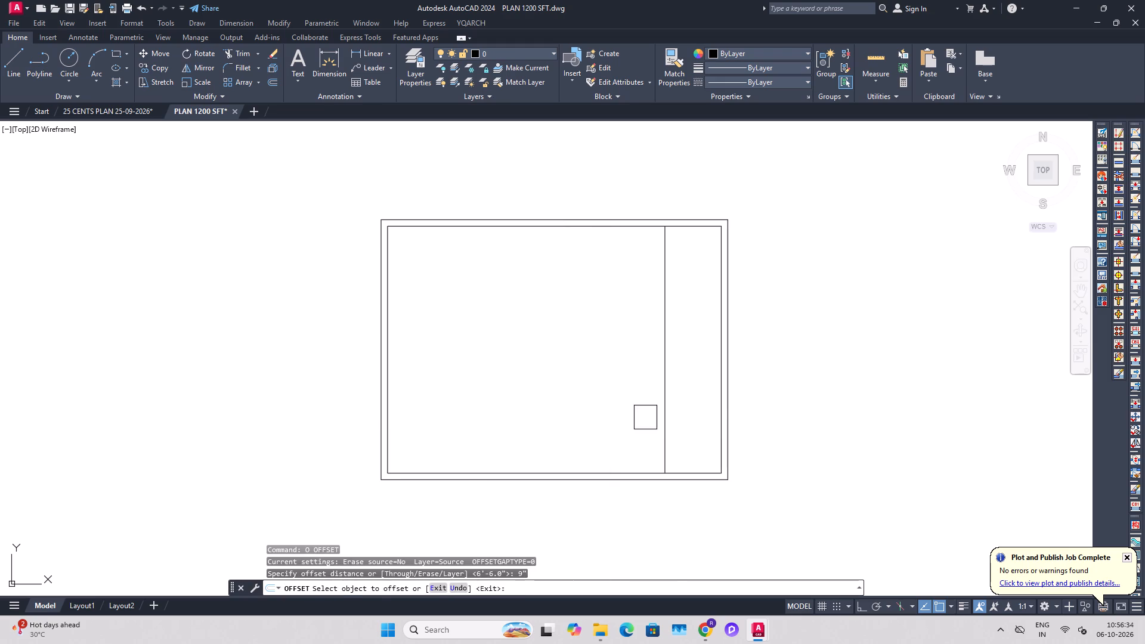
click(671, 416)
click(615, 423)
key(Escape)
key(Escape)
key(Escape)
middle_drag(505, 407, 500, 437)
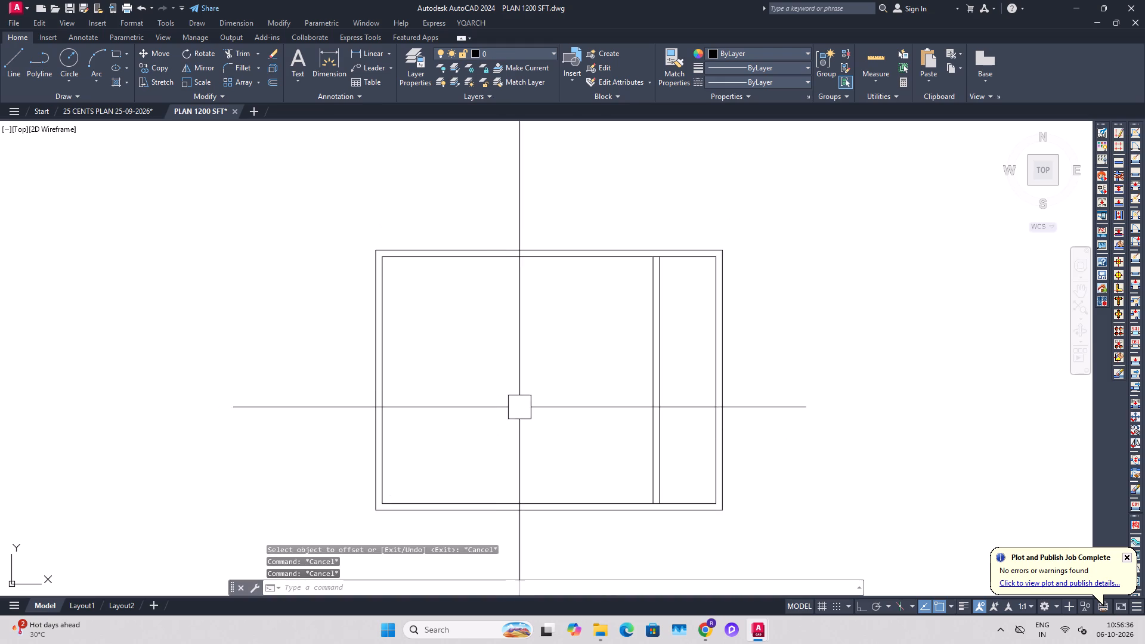
Save the drawing.
key(Escape)
key(Escape)
key(ctrl+s)
Add a horizontal linear dimension above the plan from the outer top-left corner to the partition wall's right face.
middle_drag(525, 438, 544, 426)
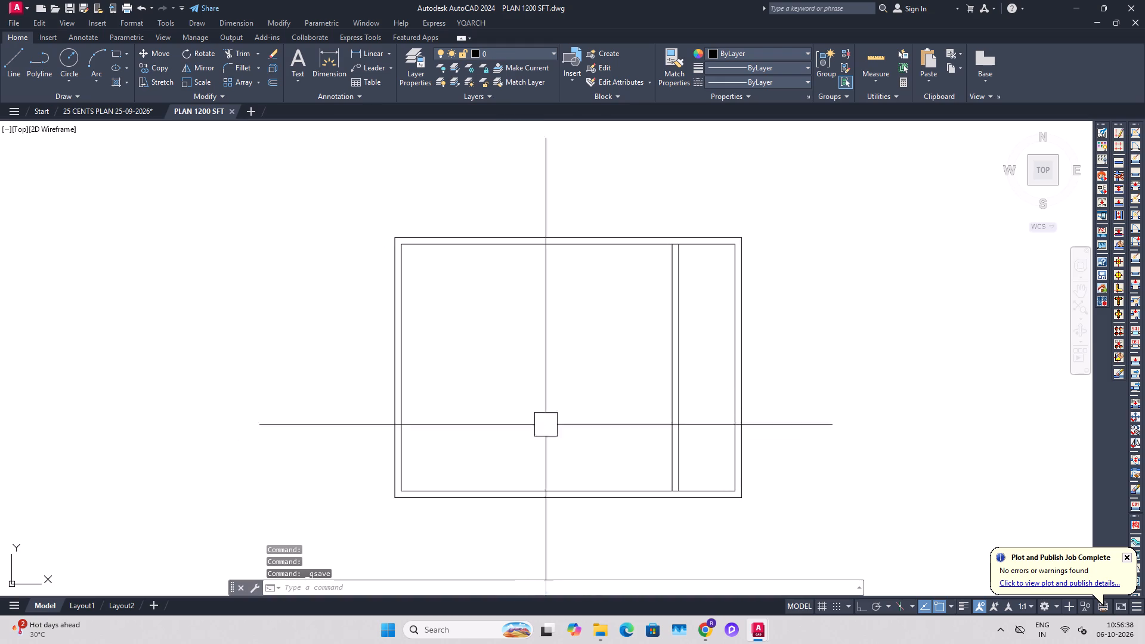
scroll(686, 225, up, 1)
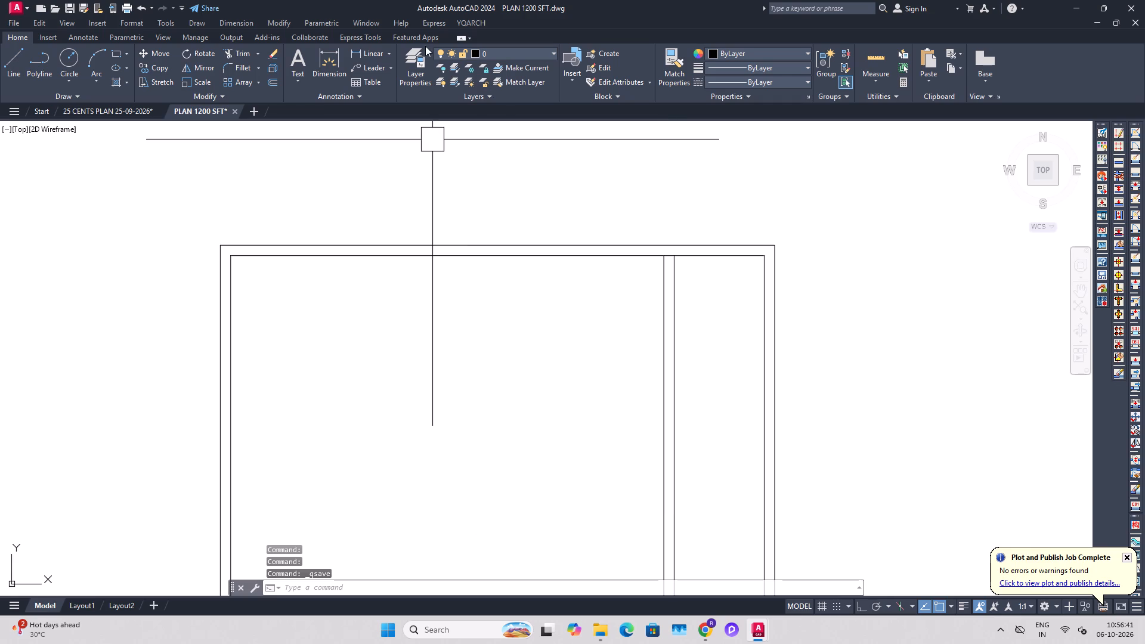
click(352, 49)
click(220, 244)
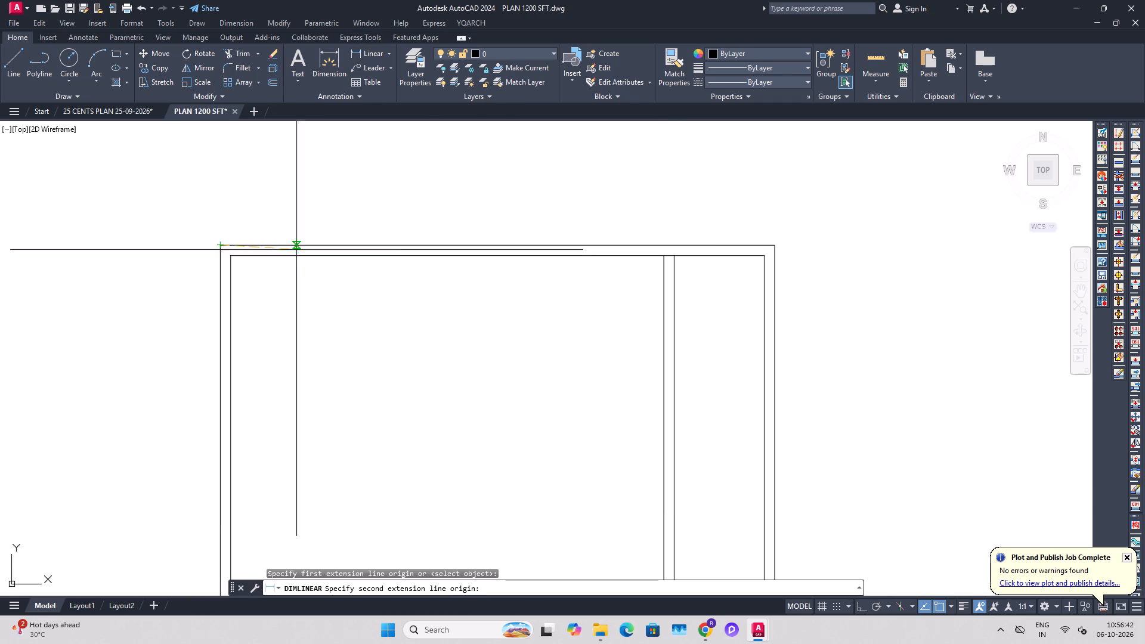
click(674, 258)
click(667, 223)
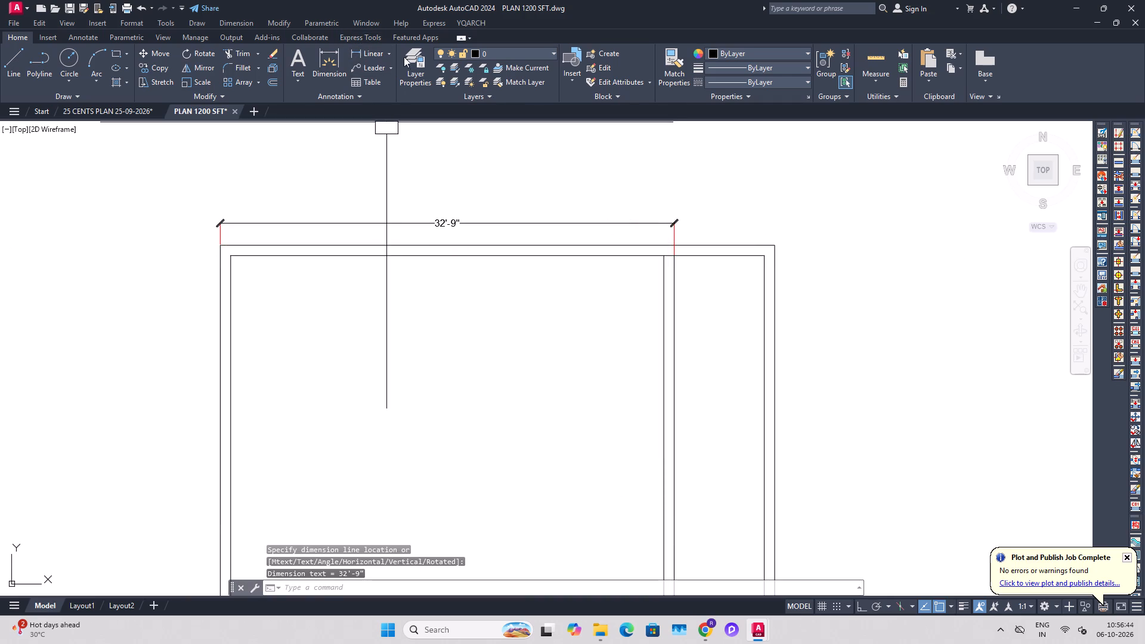
Add a vertical linear dimension beside the left exterior wall, spanning its full outer height.
click(354, 48)
click(218, 247)
scroll(234, 256, down, 1)
middle_drag(206, 314, 215, 279)
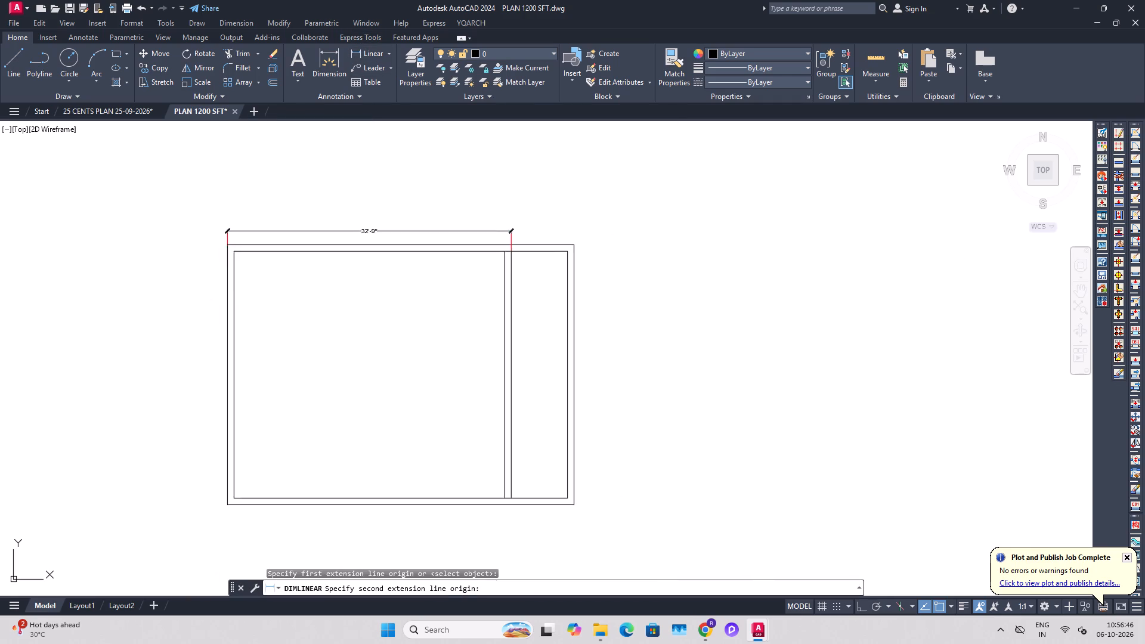
middle_drag(215, 279, 221, 256)
click(239, 456)
click(225, 442)
scroll(226, 339, up, 2)
scroll(267, 255, down, 2)
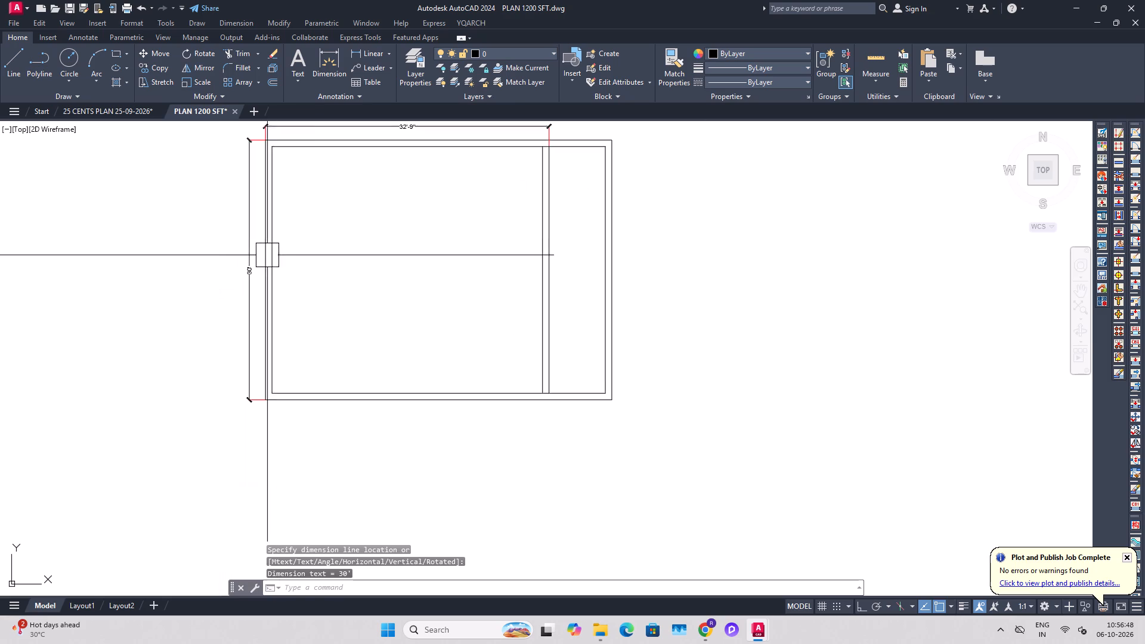
Turn on Ortho mode during a trial move of the right exterior wall's two lines.
middle_drag(330, 206, 356, 344)
middle_click(589, 312)
key(Escape)
click(664, 354)
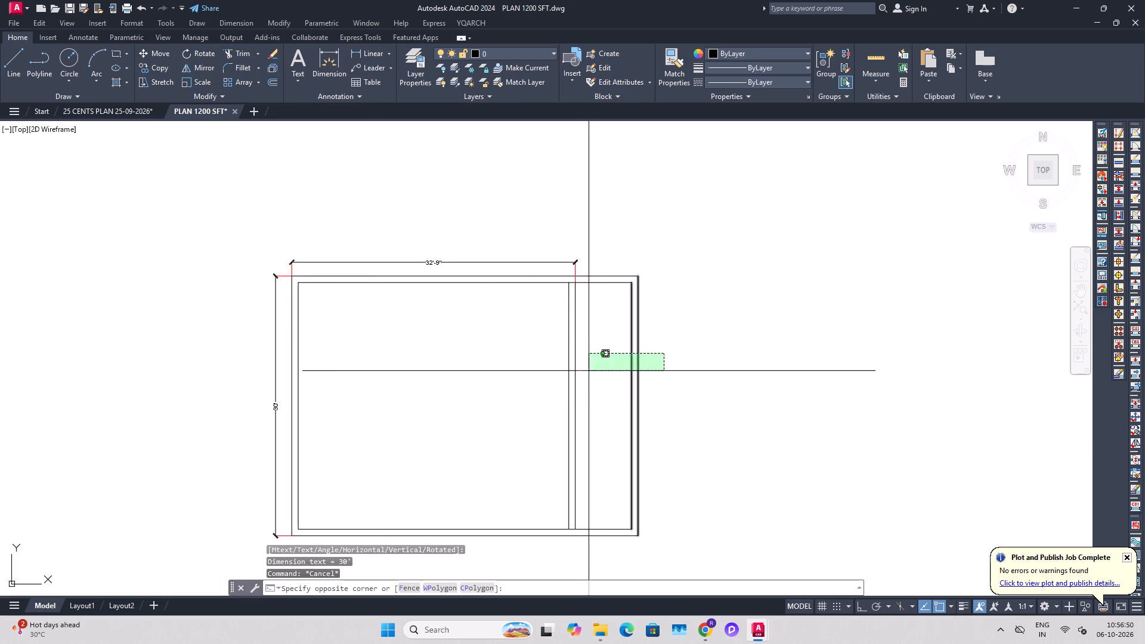
click(589, 371)
middle_drag(685, 415, 664, 405)
key(m)
key(space)
click(669, 420)
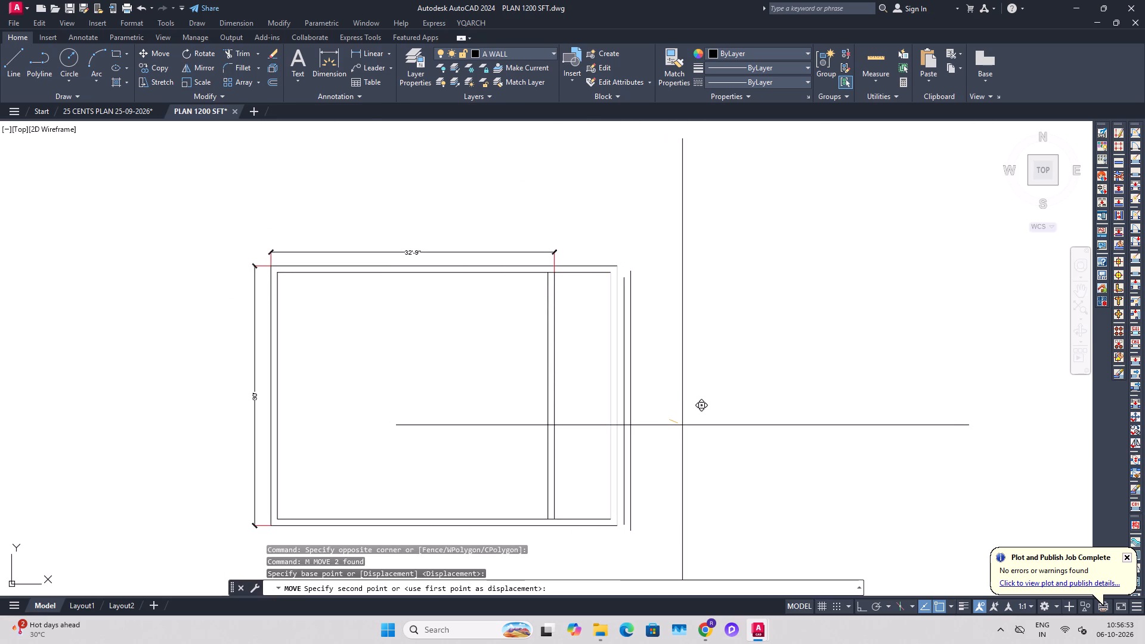
click(865, 611)
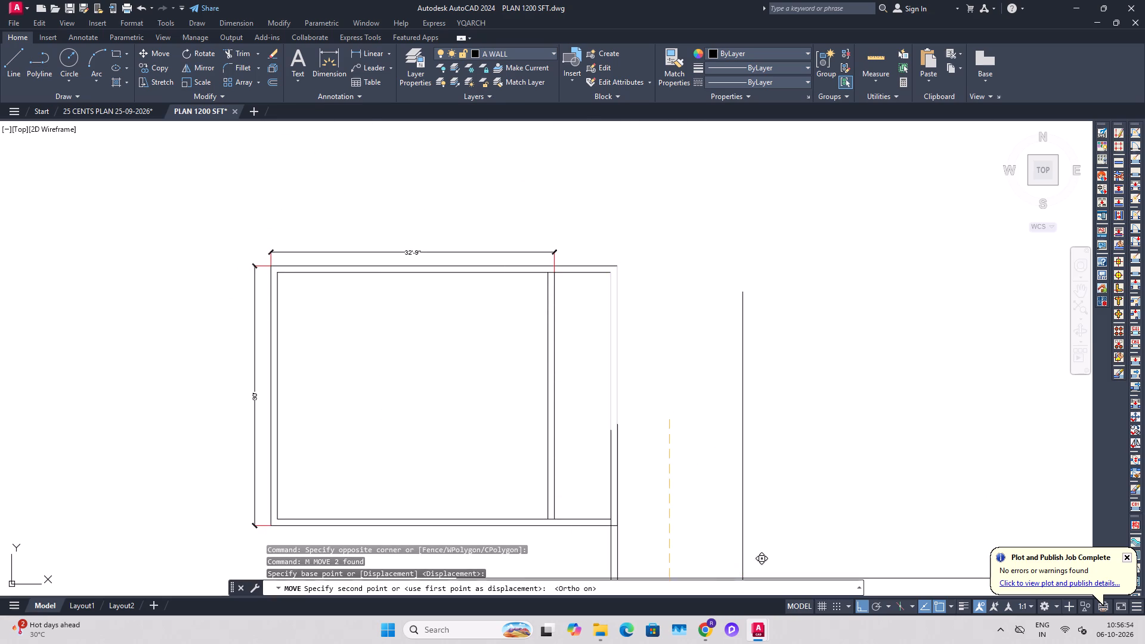
key(Escape)
key(Escape)
Move the two partition lines and the two right exterior wall lines 4' to the right.
click(585, 356)
click(525, 379)
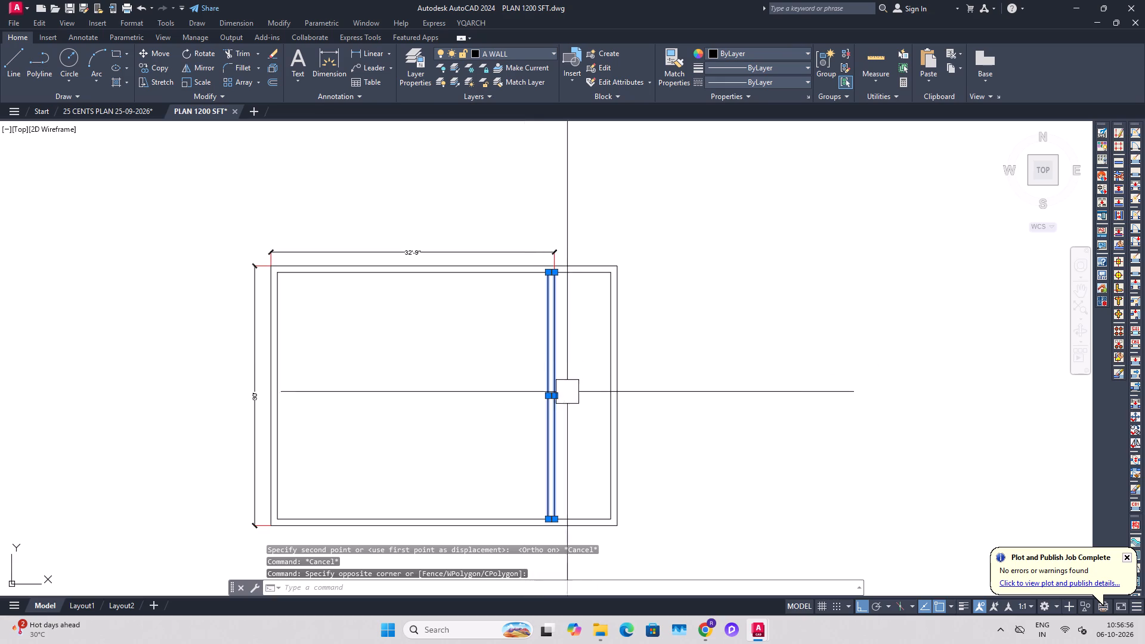
click(649, 382)
click(575, 401)
key(m)
key(space)
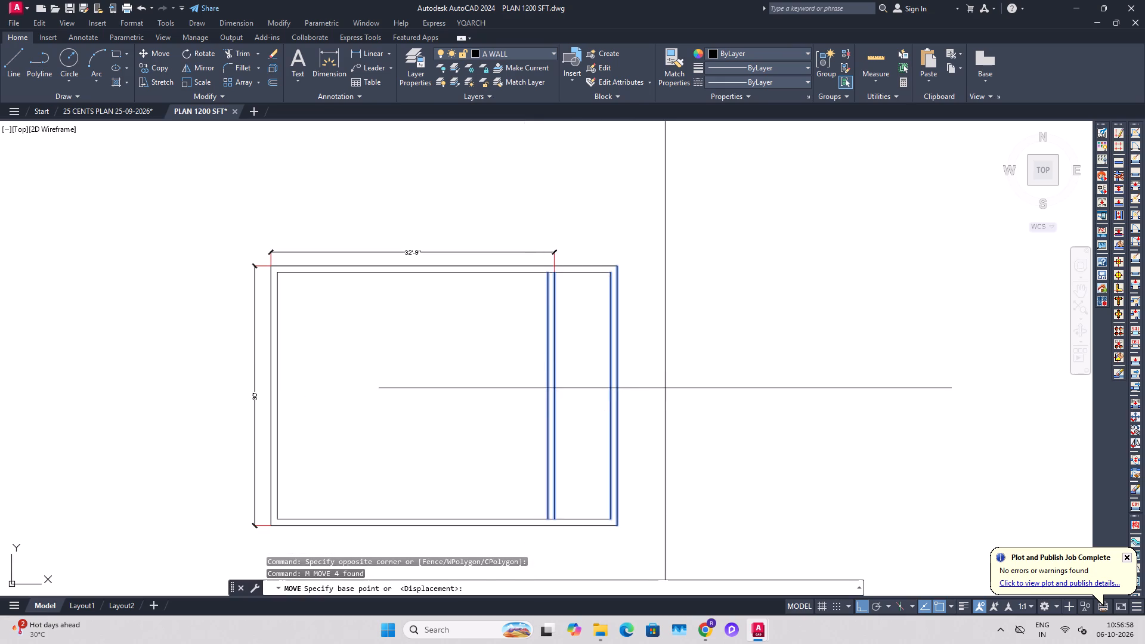
click(665, 388)
key(4)
key(apostrophe)
key(Return)
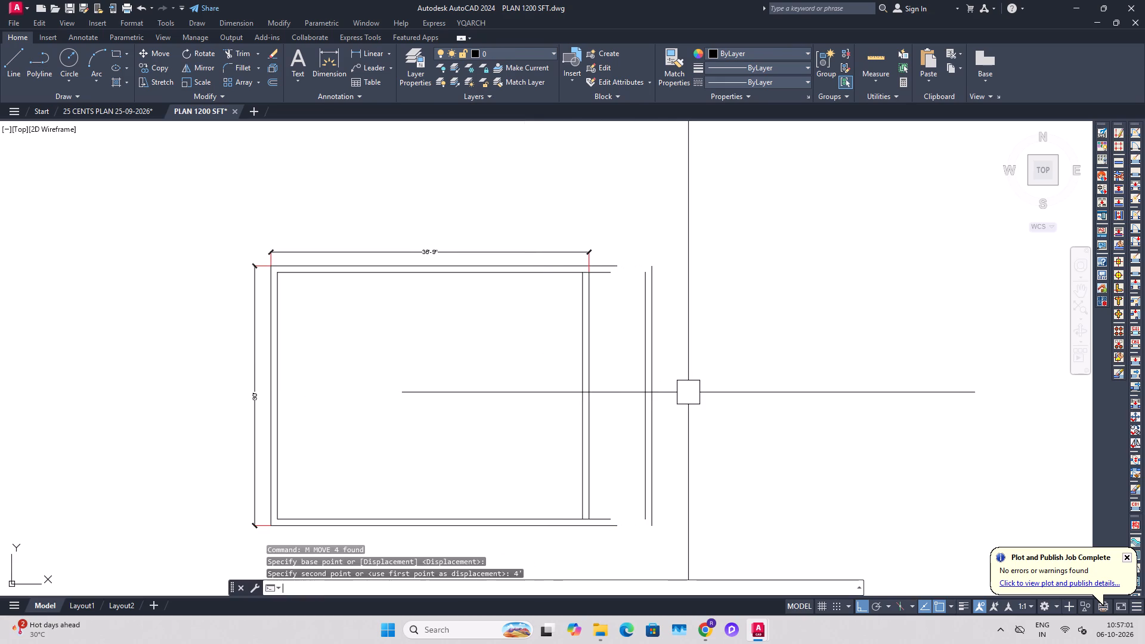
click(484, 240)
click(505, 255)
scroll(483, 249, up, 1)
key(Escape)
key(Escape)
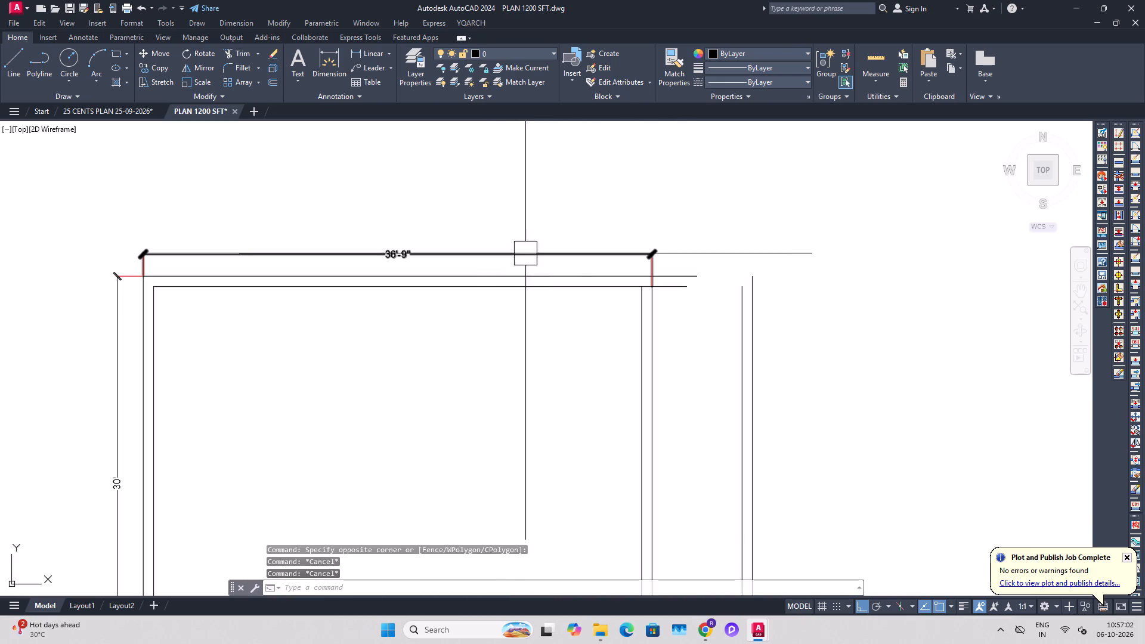
Fillet the outer and inner wall lines at the plan's top-right corner so they meet the moved right wall.
scroll(651, 281, up, 1)
middle_drag(685, 280, 653, 286)
key(f)
key(space)
click(673, 279)
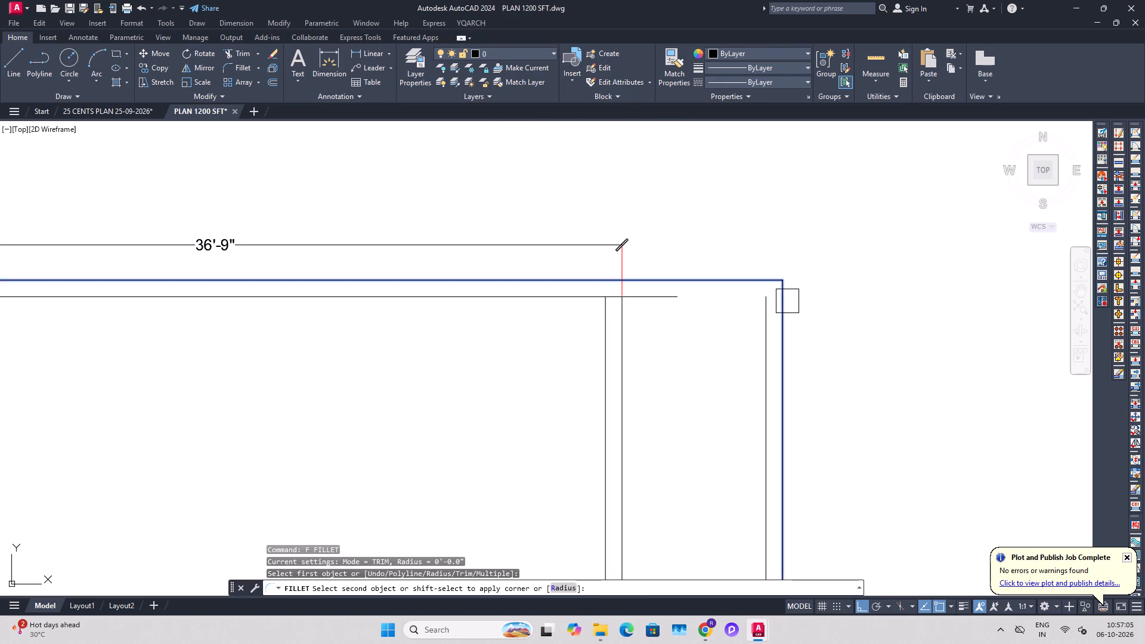
click(793, 304)
key(f)
key(space)
click(678, 296)
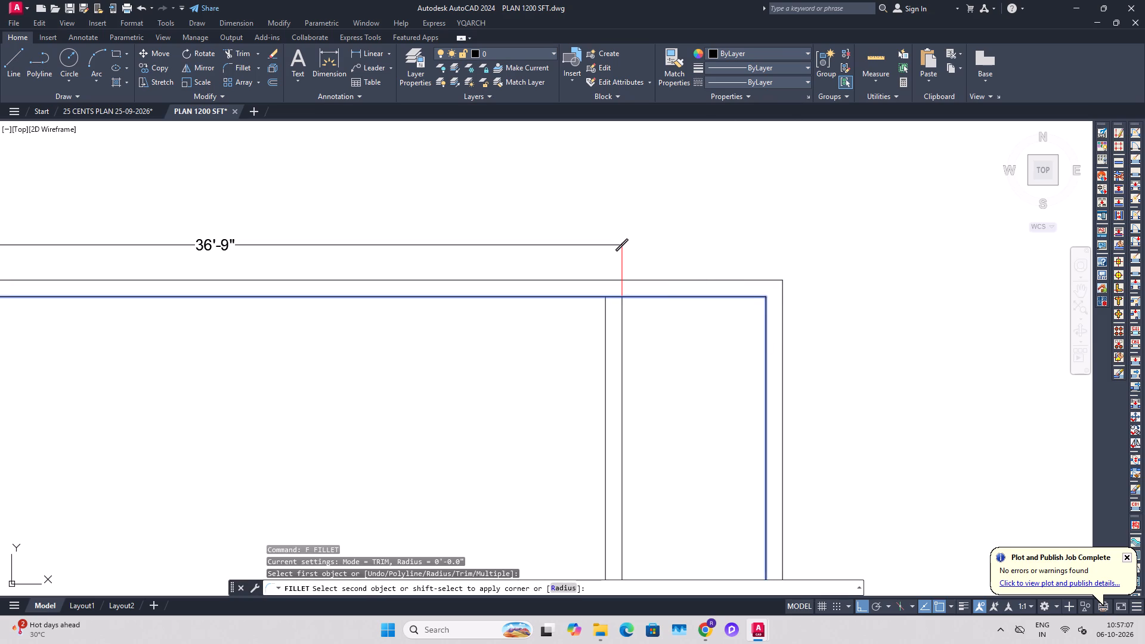
click(766, 324)
Fillet the inner bottom wall line with the inner line of the moved right wall.
middle_drag(651, 335, 636, 292)
scroll(631, 276, down, 2)
middle_drag(676, 438, 667, 408)
scroll(612, 471, up, 2)
middle_drag(634, 492, 606, 468)
key(f)
key(space)
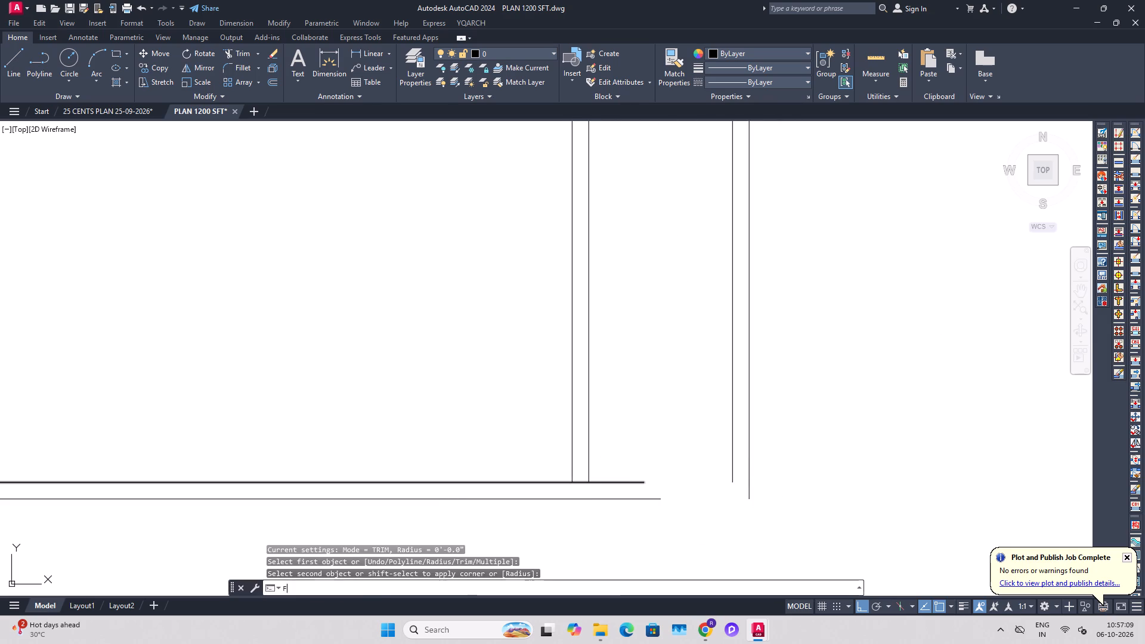
click(618, 476)
click(738, 447)
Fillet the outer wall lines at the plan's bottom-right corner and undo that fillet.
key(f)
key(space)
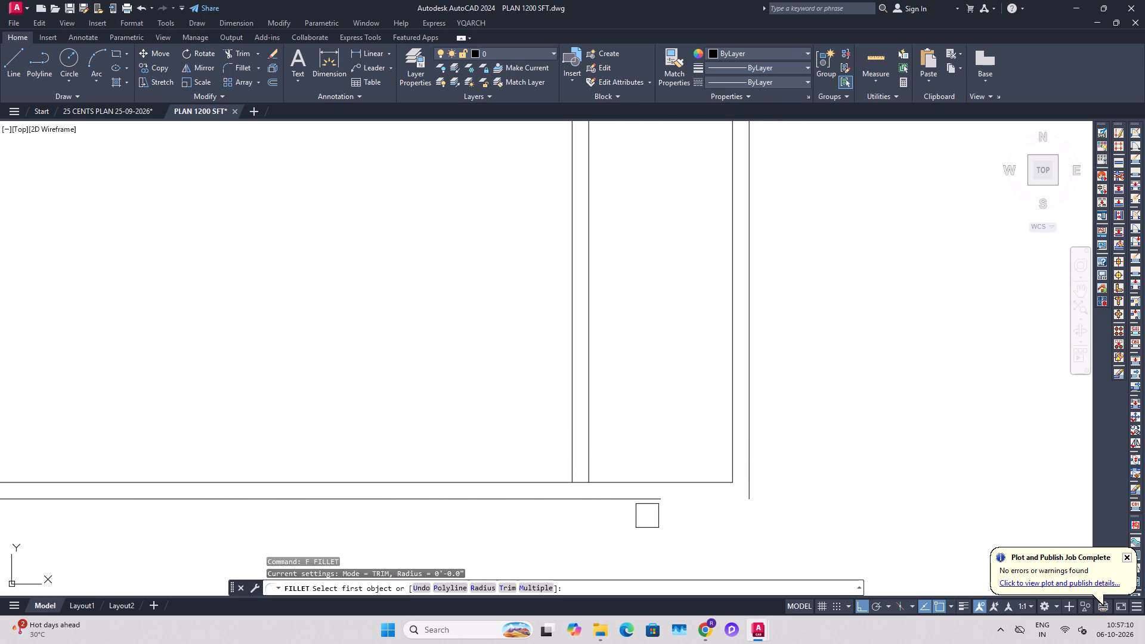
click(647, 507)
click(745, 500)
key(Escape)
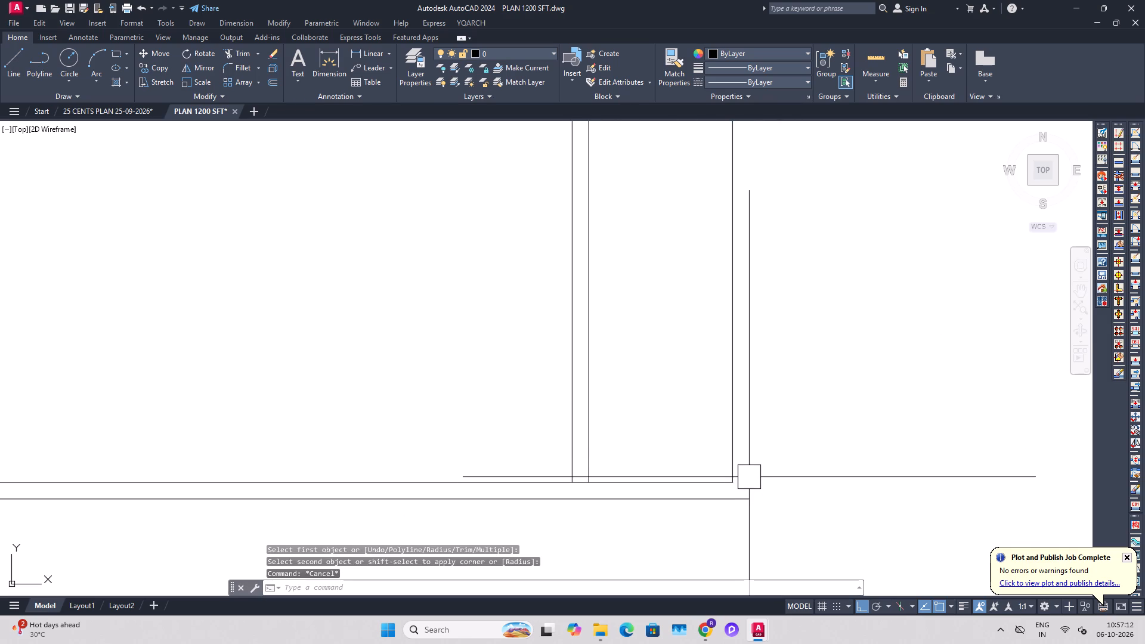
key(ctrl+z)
Fillet the outer bottom wall line with the outer line of the right wall to close the corner.
middle_drag(754, 485, 701, 497)
key(f)
key(space)
click(614, 510)
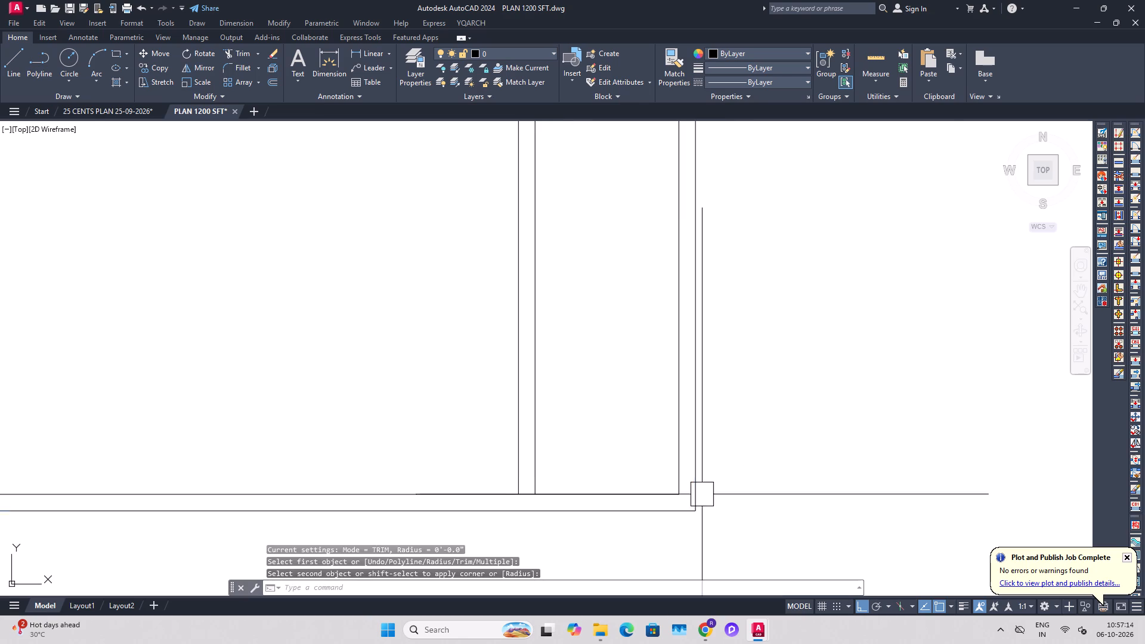
click(702, 494)
scroll(717, 478, down, 2)
middle_drag(624, 380, 630, 407)
key(Escape)
key(Escape)
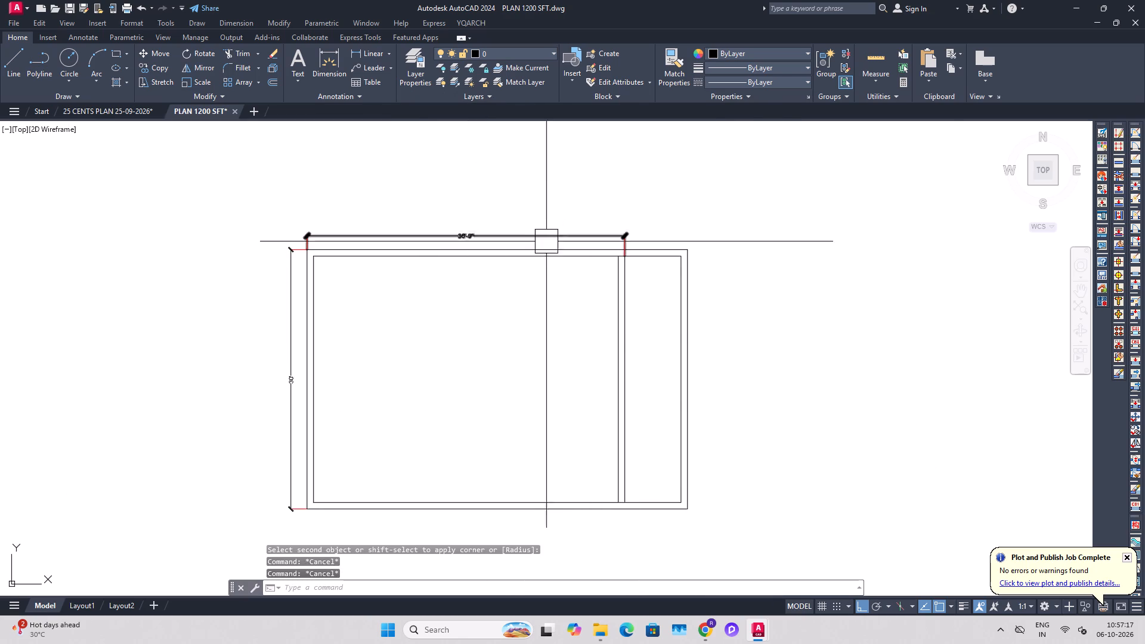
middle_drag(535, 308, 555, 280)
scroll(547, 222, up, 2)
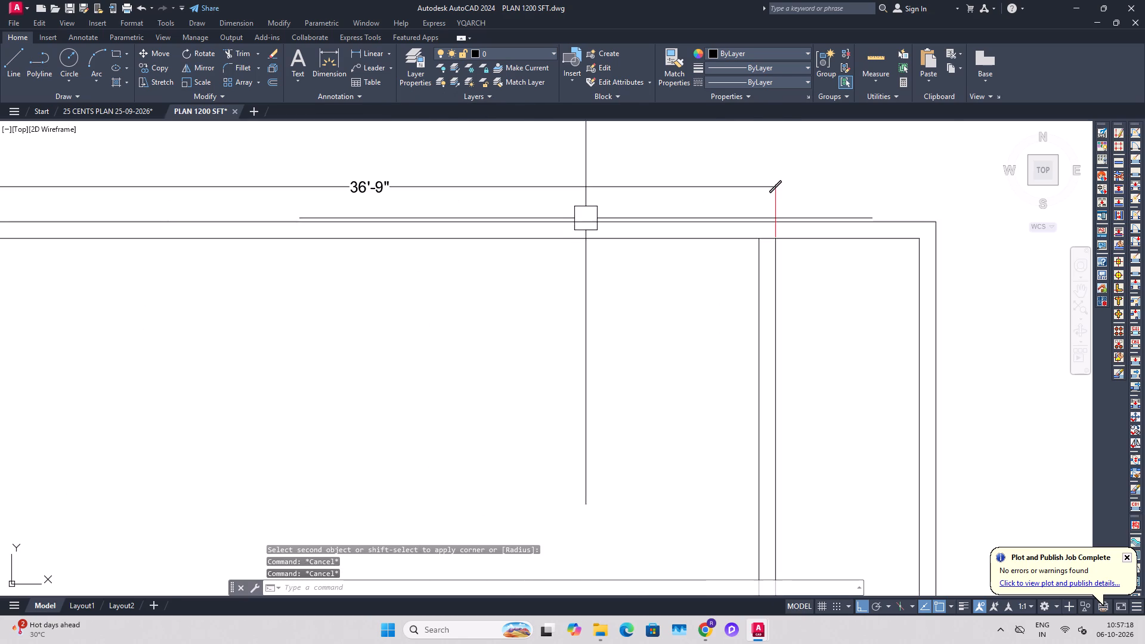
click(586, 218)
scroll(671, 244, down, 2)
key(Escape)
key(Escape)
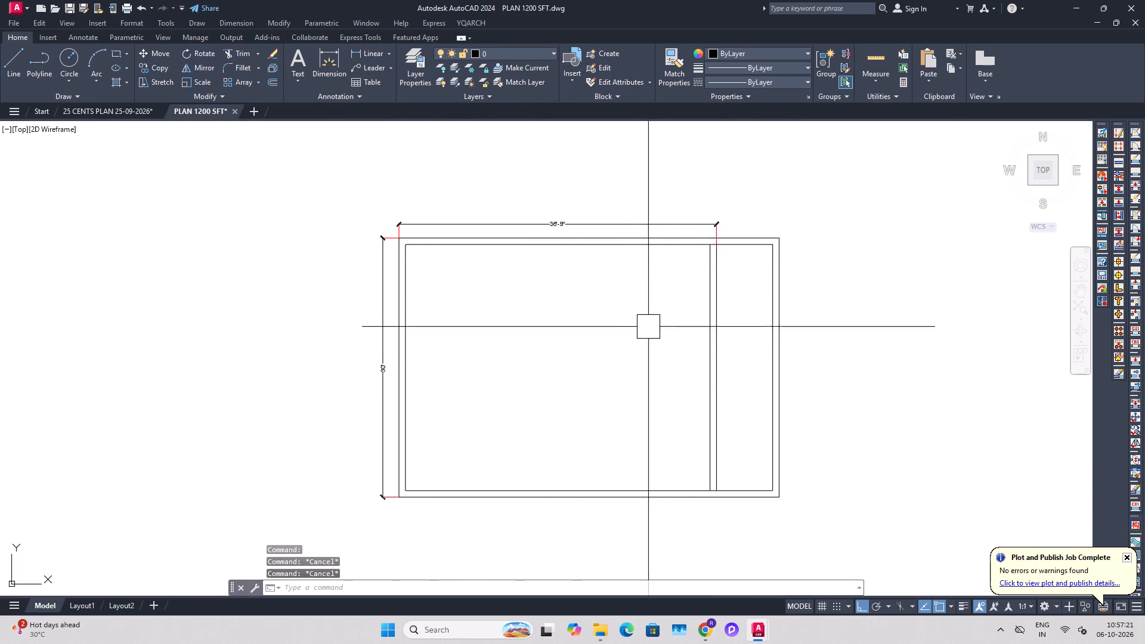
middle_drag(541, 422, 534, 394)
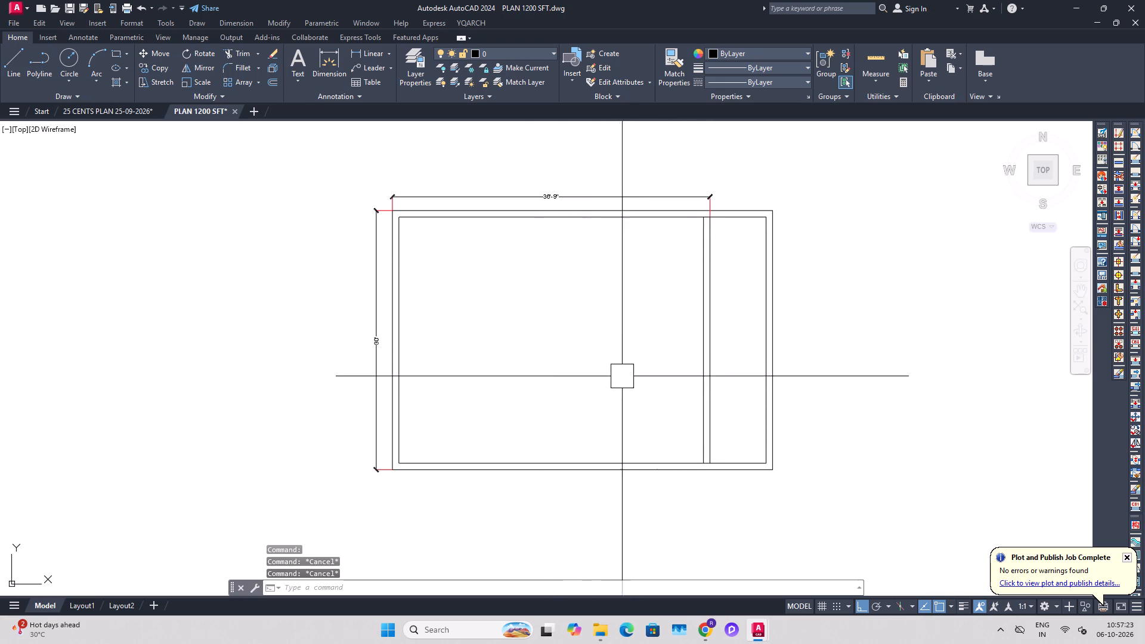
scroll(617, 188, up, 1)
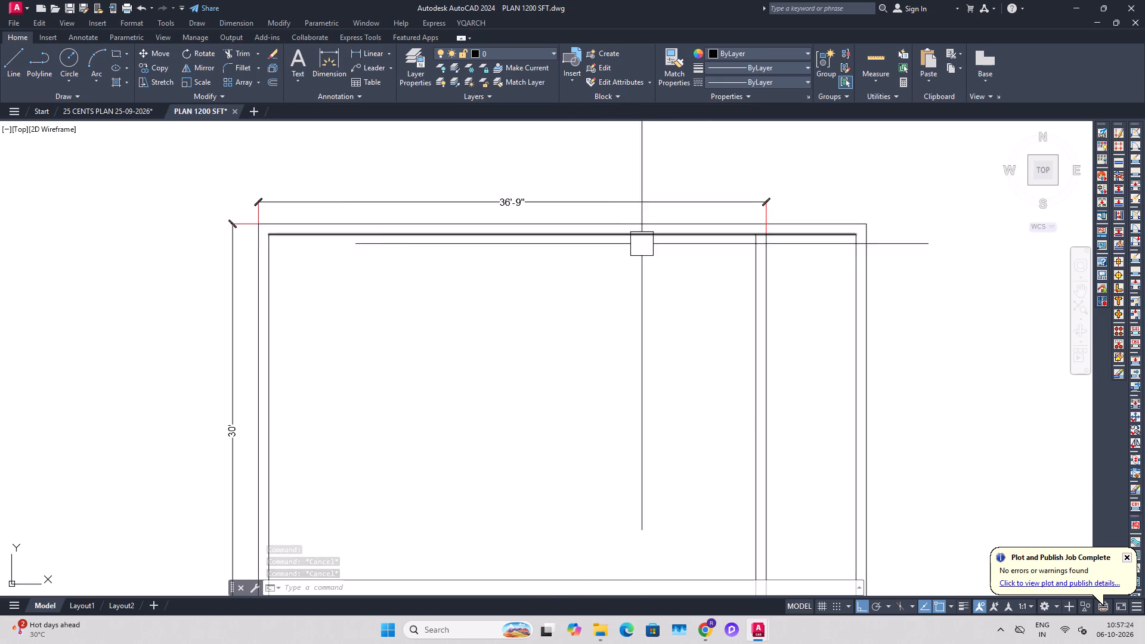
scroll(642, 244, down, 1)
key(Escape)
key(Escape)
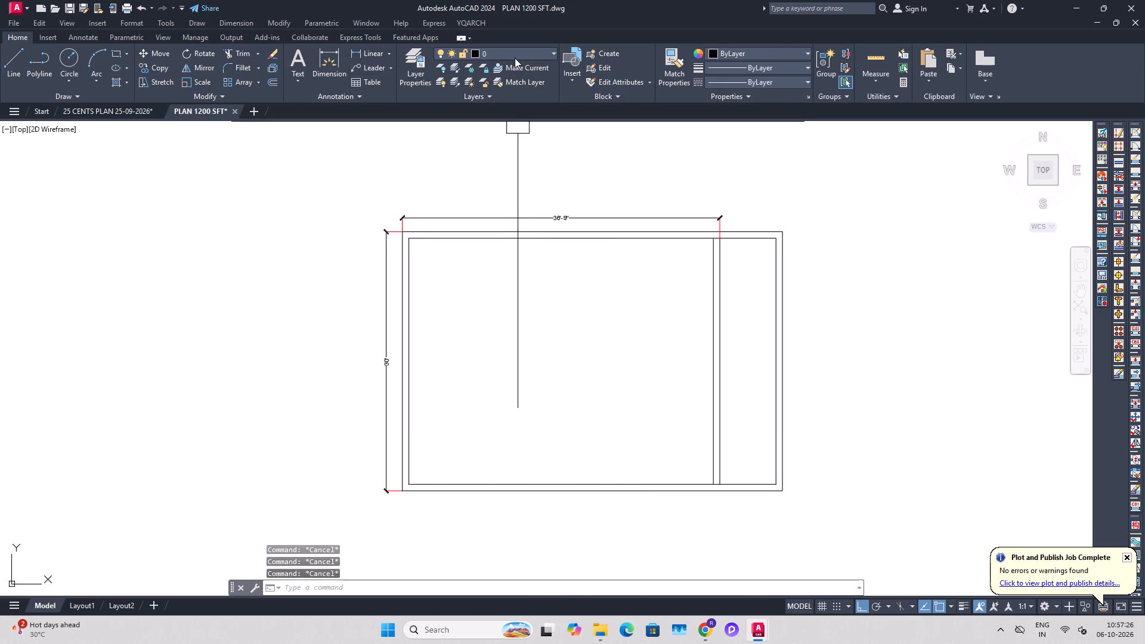
Make A WALL the current layer.
click(515, 57)
click(506, 80)
key(Escape)
key(Escape)
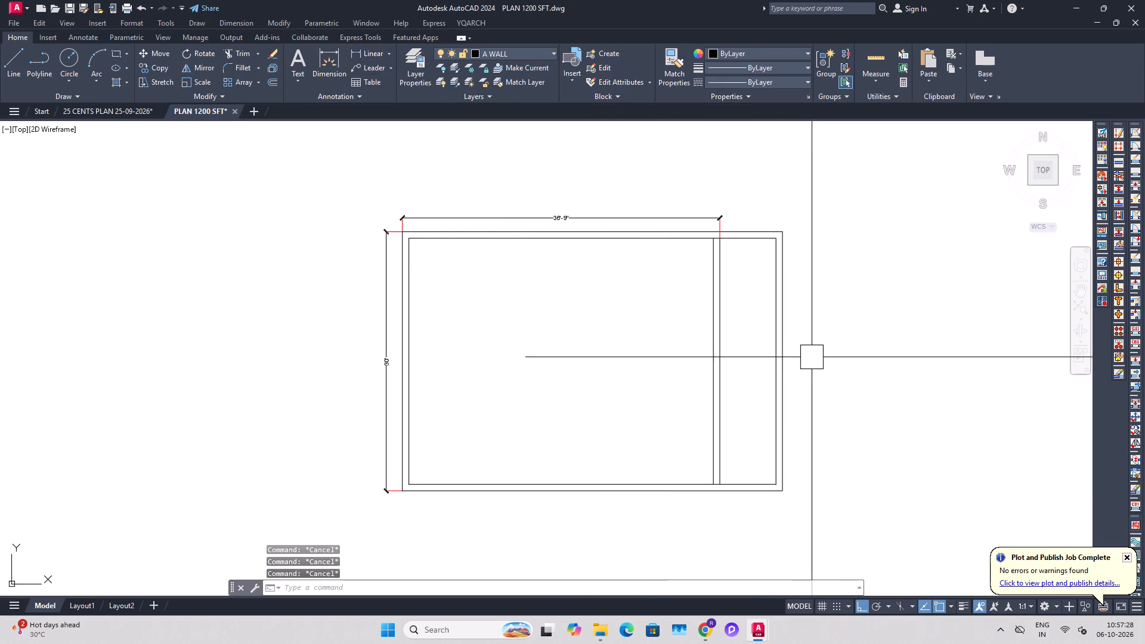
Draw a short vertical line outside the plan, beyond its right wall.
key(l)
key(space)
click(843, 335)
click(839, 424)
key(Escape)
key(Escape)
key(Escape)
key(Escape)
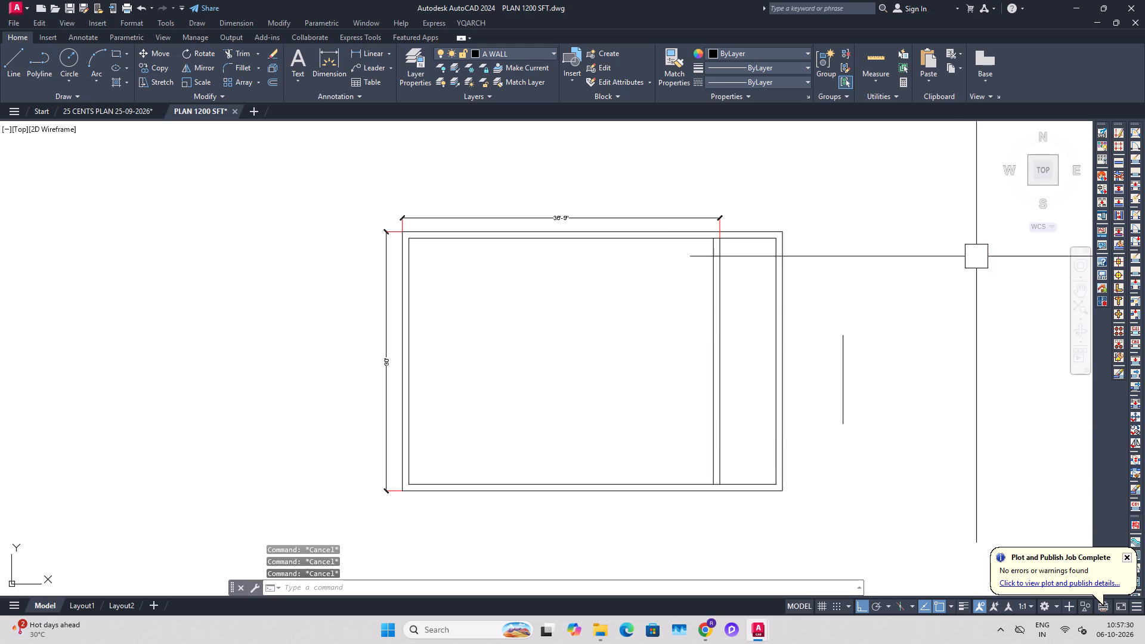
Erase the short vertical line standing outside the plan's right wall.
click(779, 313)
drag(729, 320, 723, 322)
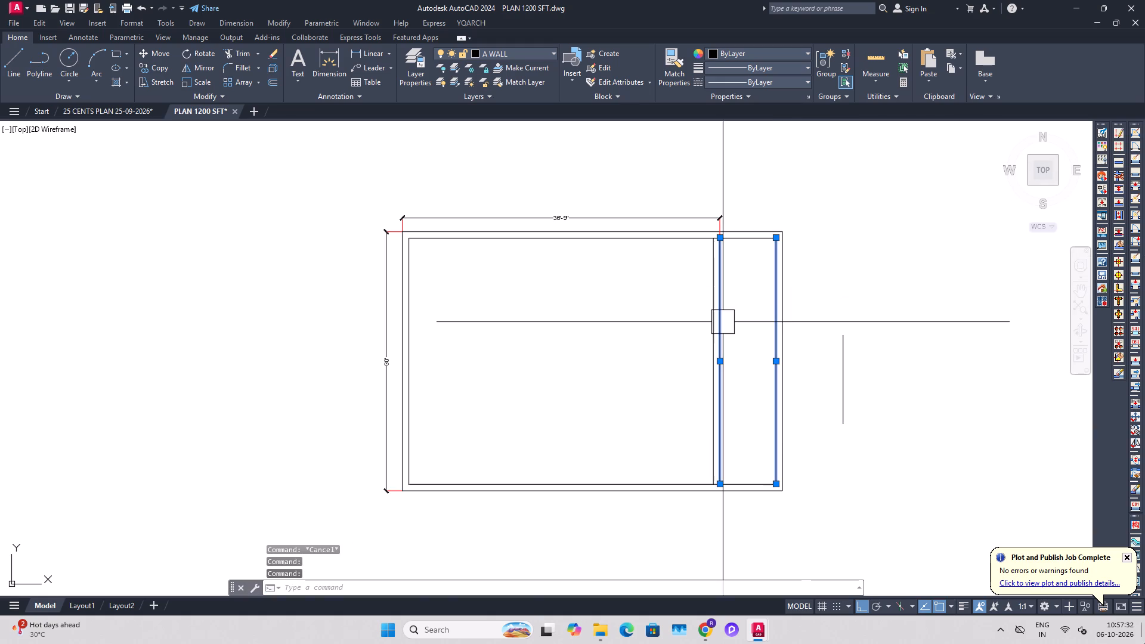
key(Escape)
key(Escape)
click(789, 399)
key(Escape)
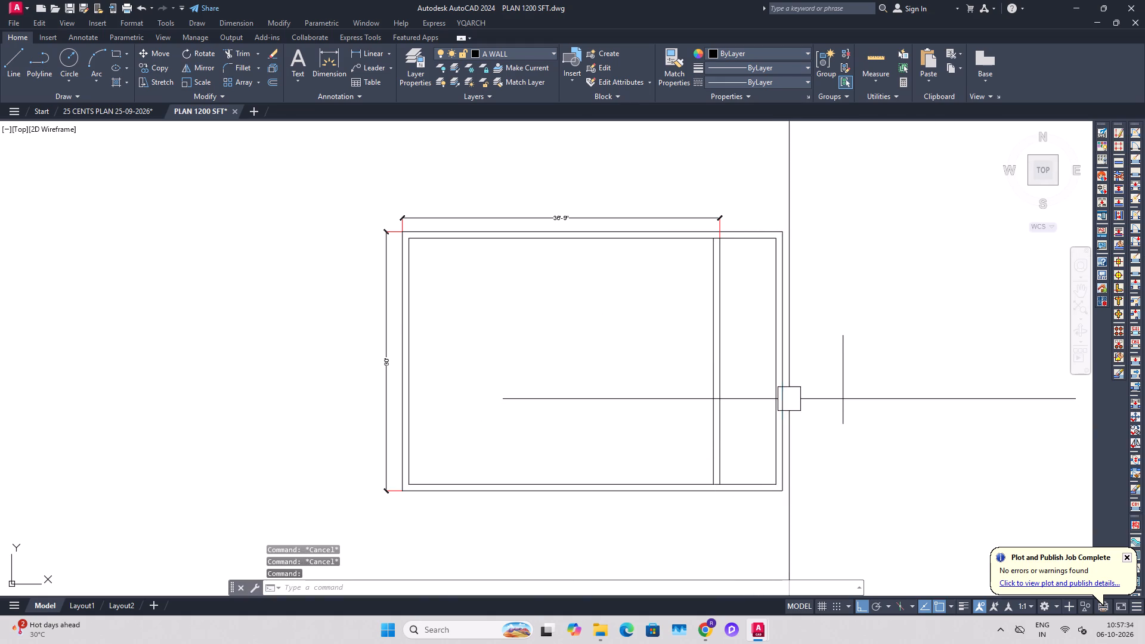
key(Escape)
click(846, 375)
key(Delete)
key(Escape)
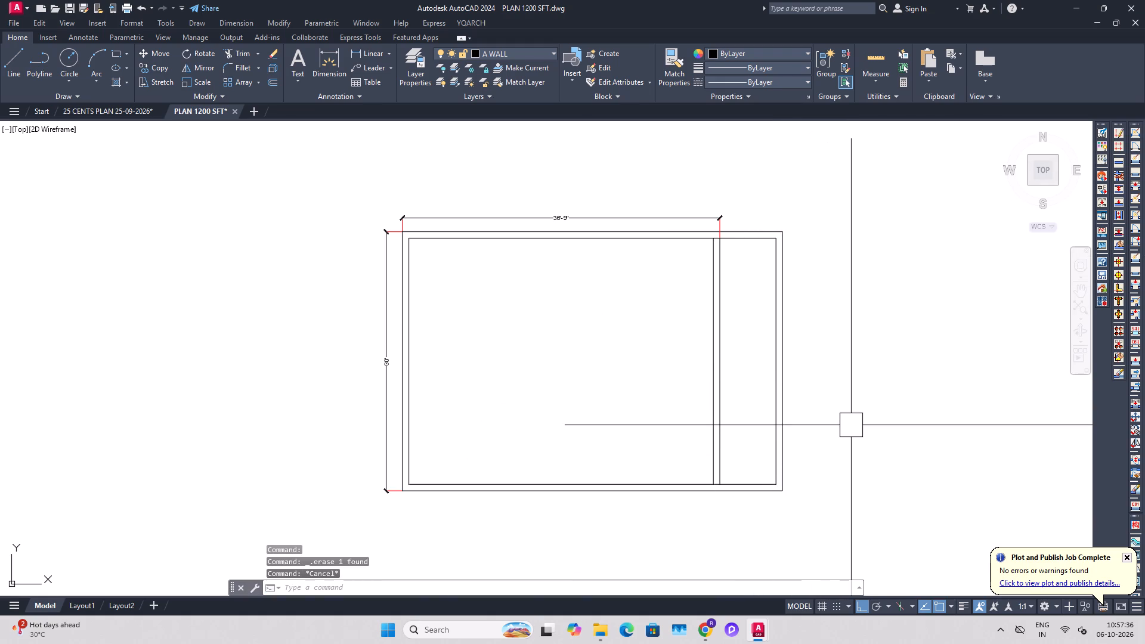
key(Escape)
Save the drawing.
key(ctrl+s)
Erase the horizontal dimension above the plan and the vertical dimension along its left side.
middle_drag(742, 391, 737, 415)
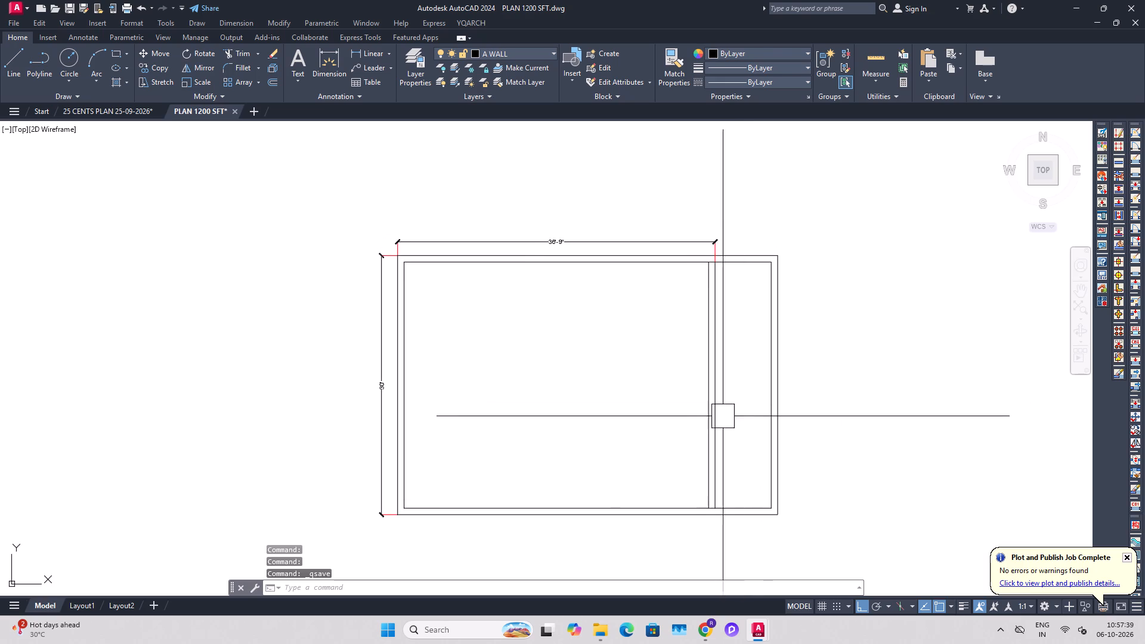
click(583, 233)
click(365, 325)
click(364, 341)
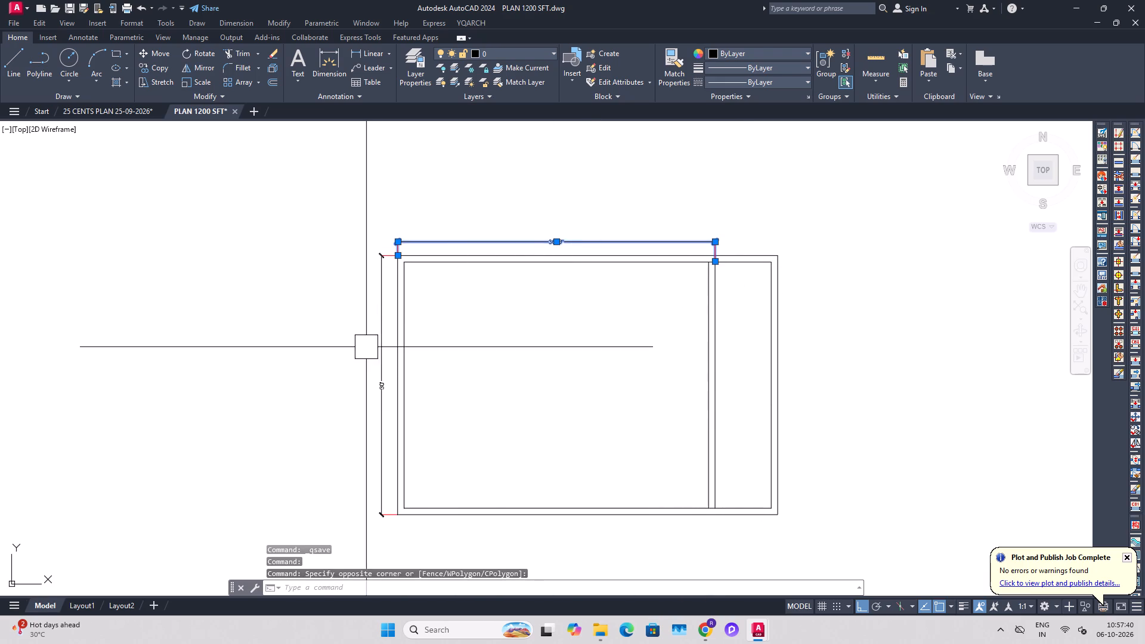
click(375, 349)
key(Delete)
Extend both lines of the vertical partition wall up to the outer line of the top wall.
middle_drag(532, 381, 505, 400)
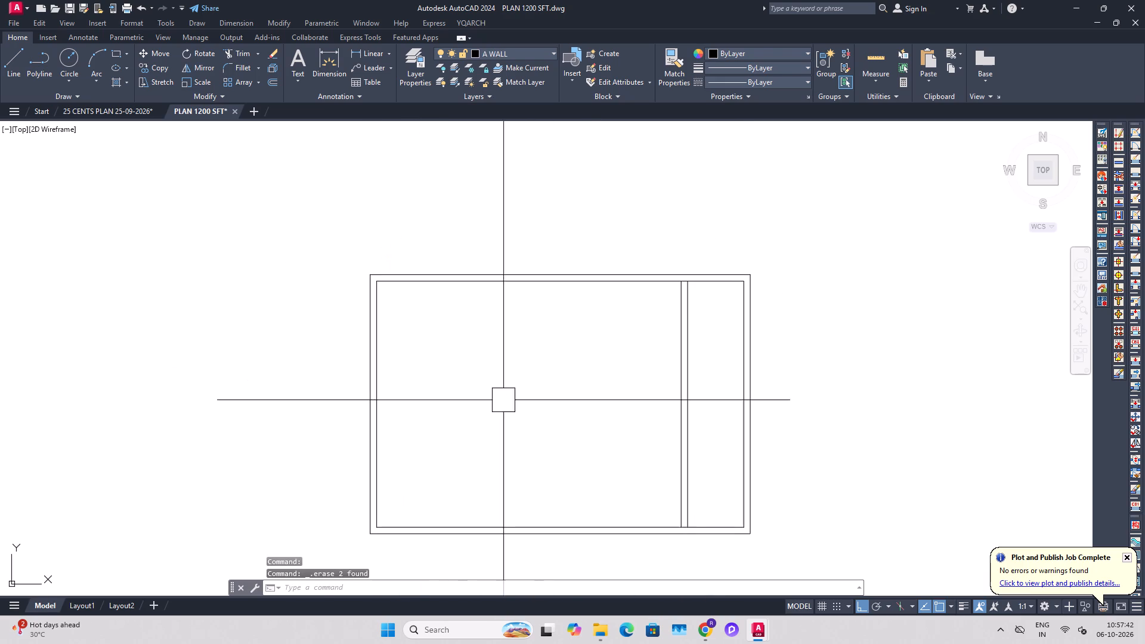
key(Escape)
key(Escape)
scroll(688, 290, up, 2)
key(e)
key(x)
key(space)
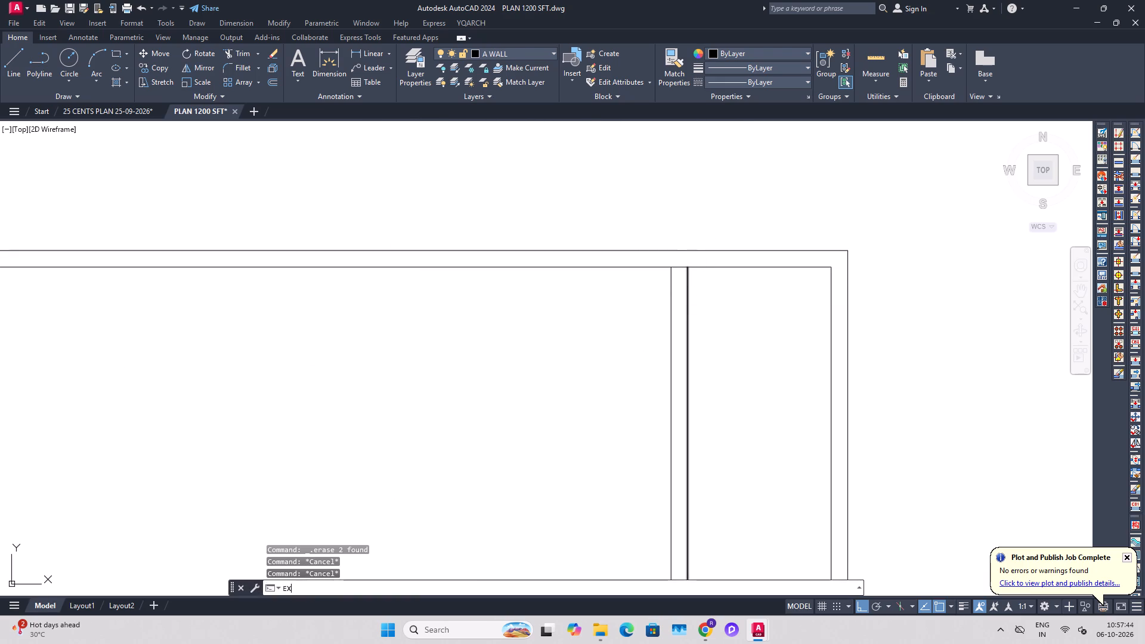
click(674, 295)
click(683, 301)
key(Escape)
Extend both lines of the vertical partition wall down to the outer line of the bottom wall.
scroll(689, 288, down, 3)
middle_drag(698, 368, 692, 351)
scroll(701, 386, up, 2)
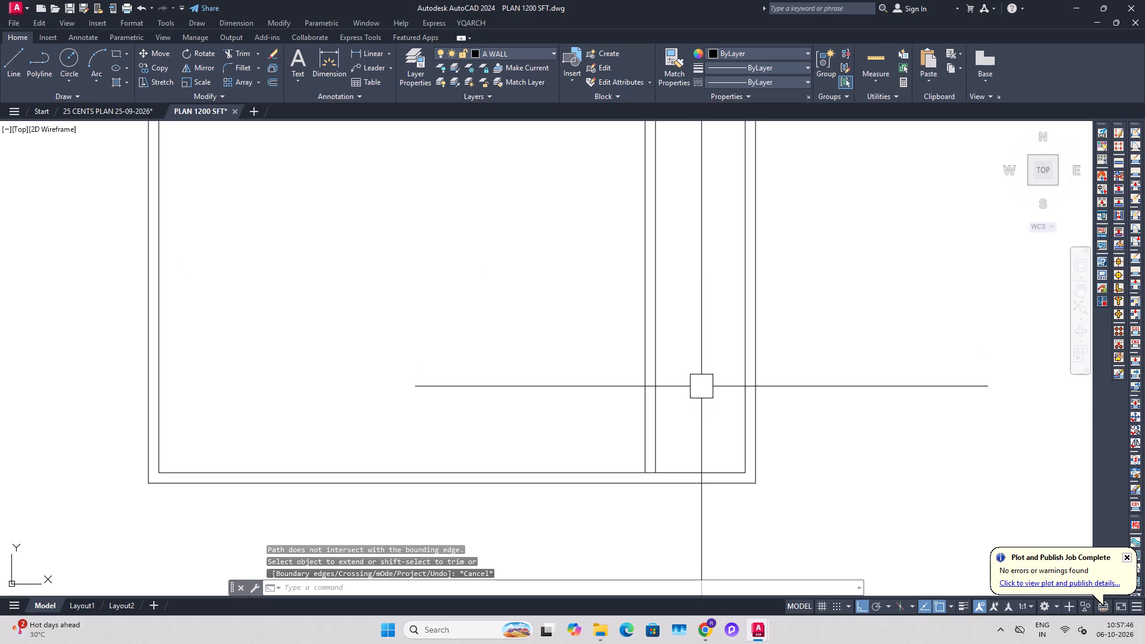
key(e)
key(x)
key(space)
click(666, 392)
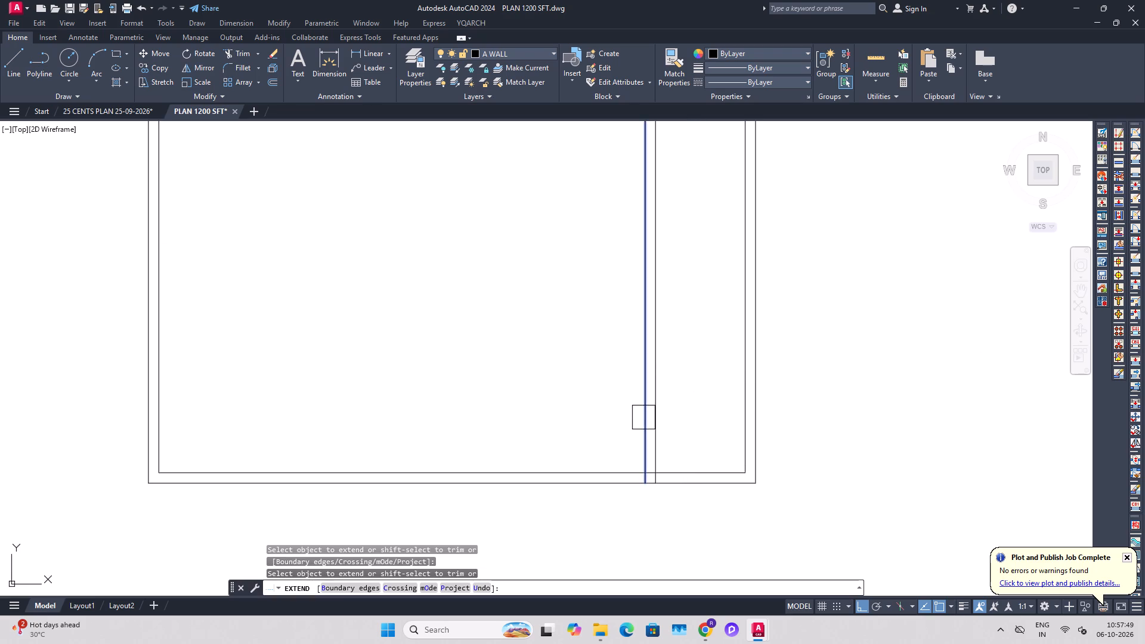
click(643, 417)
key(Escape)
key(Escape)
key(Escape)
key(Escape)
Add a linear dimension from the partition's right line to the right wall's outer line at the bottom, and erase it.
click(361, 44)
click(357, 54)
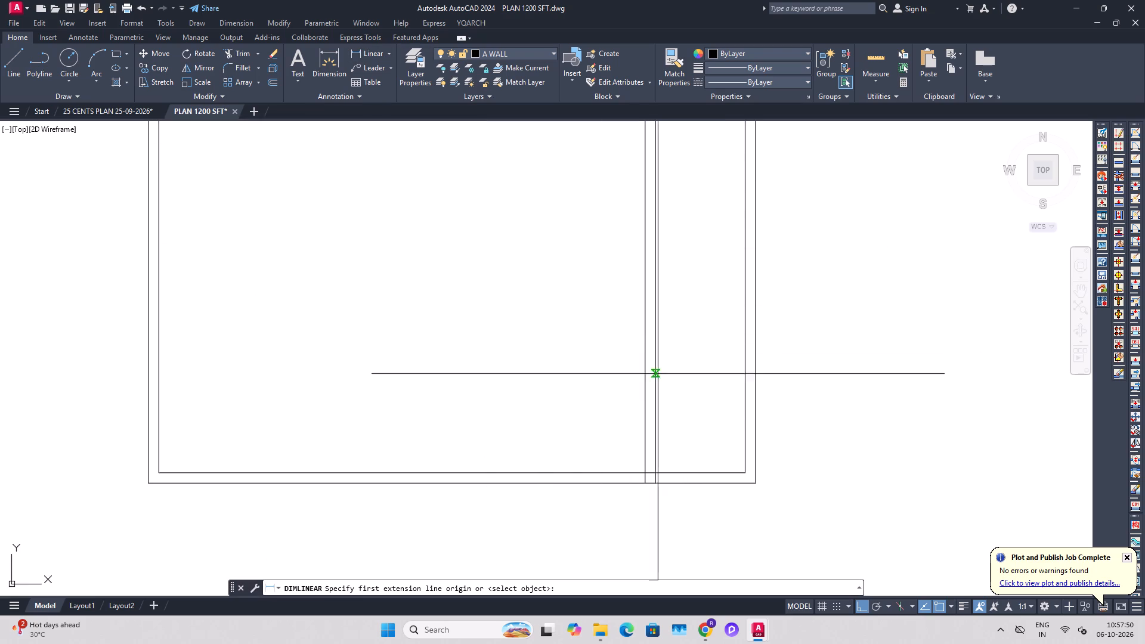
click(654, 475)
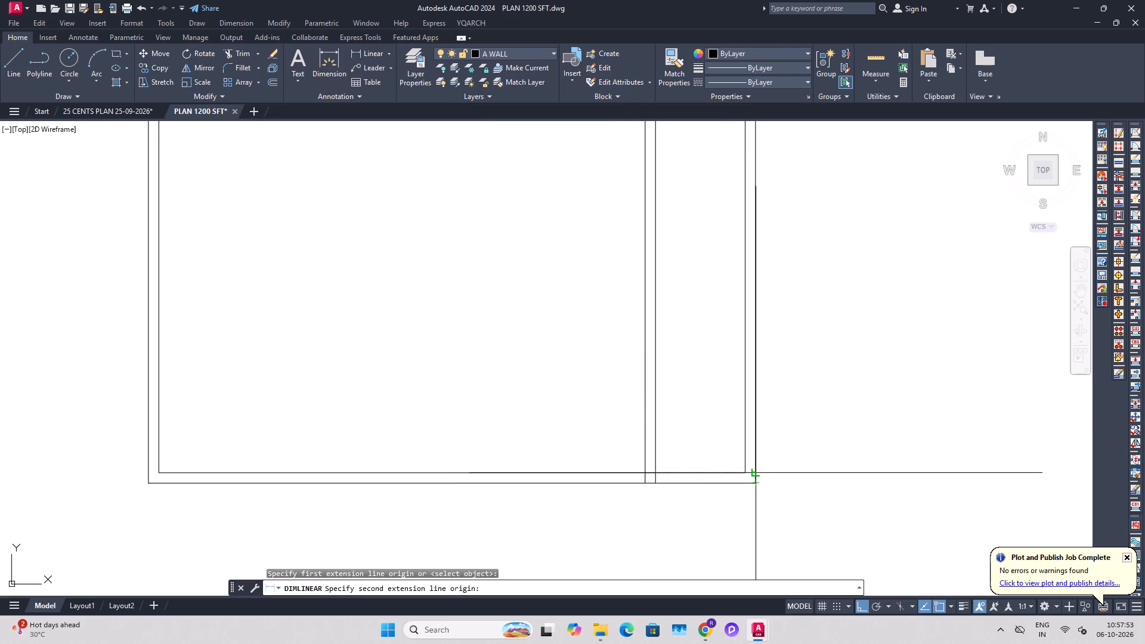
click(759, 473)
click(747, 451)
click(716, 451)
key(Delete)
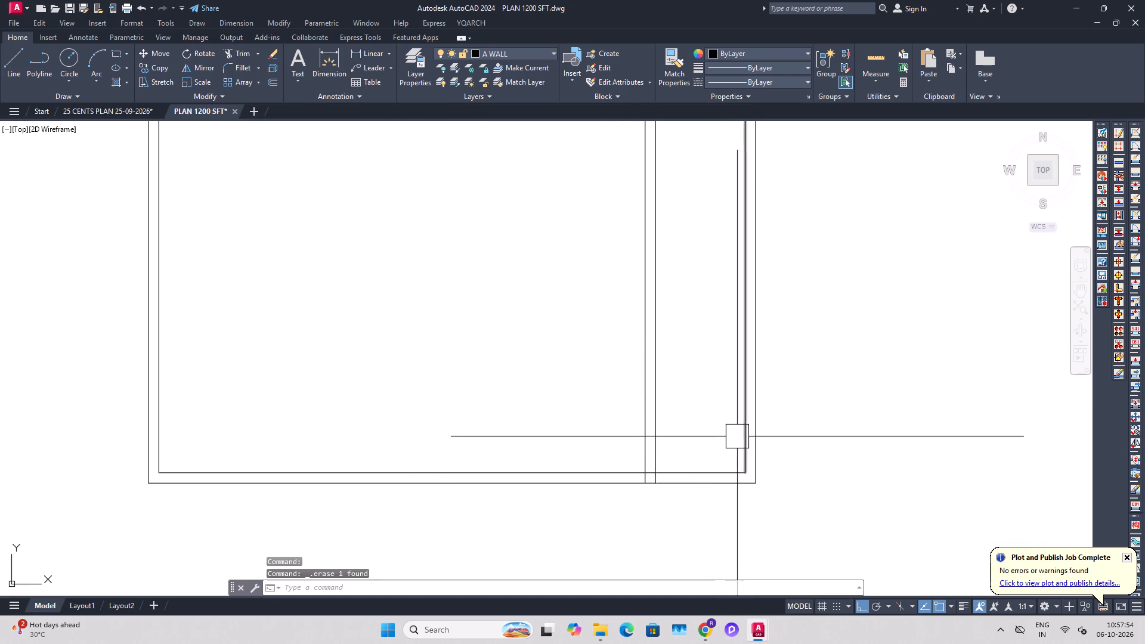
Fillet the inner and outer bottom wall lines with the partition's matching lines to form a bottom-right corner at radius 0.
scroll(748, 457, down, 3)
middle_drag(577, 400, 584, 420)
scroll(711, 473, up, 3)
middle_drag(784, 518, 745, 503)
scroll(718, 491, up, 2)
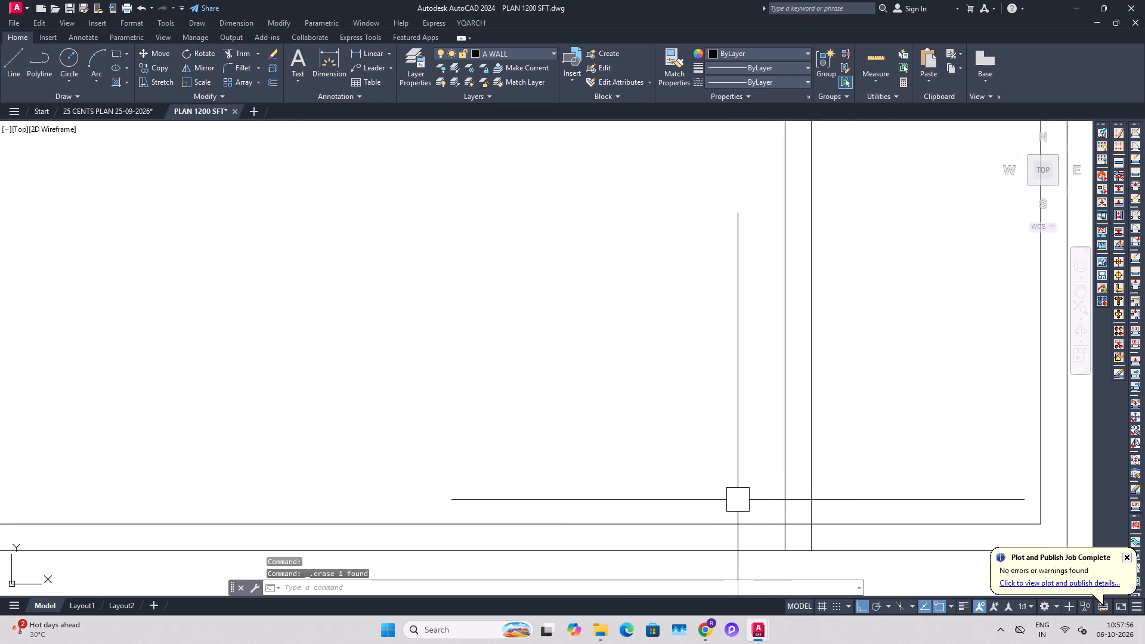
key(f)
key(space)
click(744, 514)
click(778, 500)
middle_drag(780, 516, 760, 497)
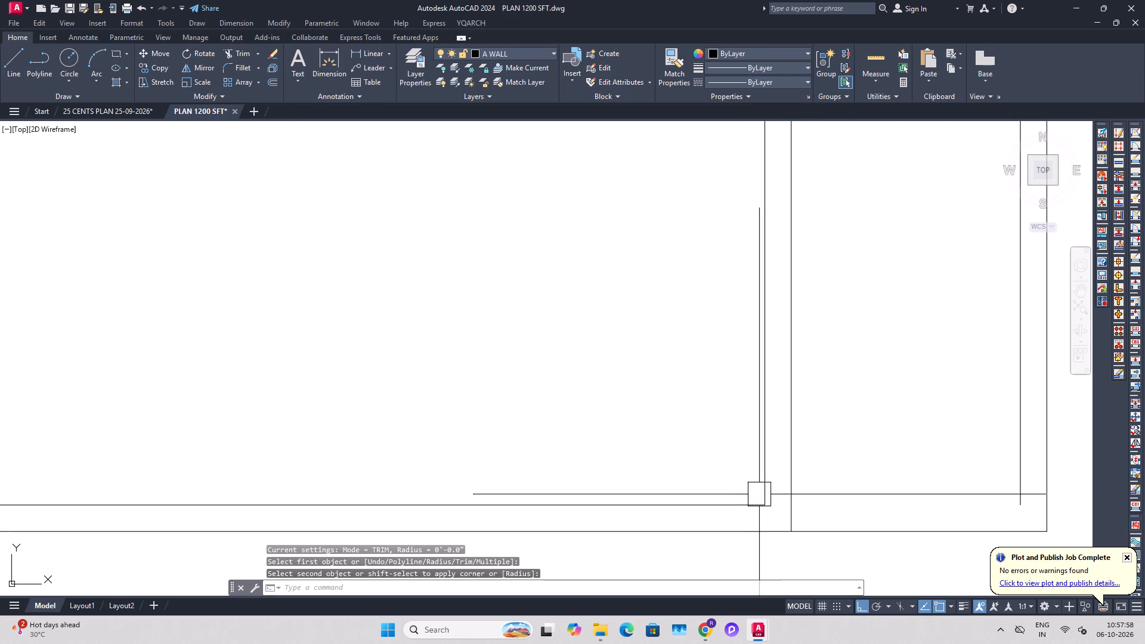
key(f)
key(space)
click(763, 526)
click(784, 507)
Fillet the inner and outer top wall lines with the partition's matching lines to form the top-right corner.
scroll(788, 500, down, 4)
scroll(787, 342, up, 1)
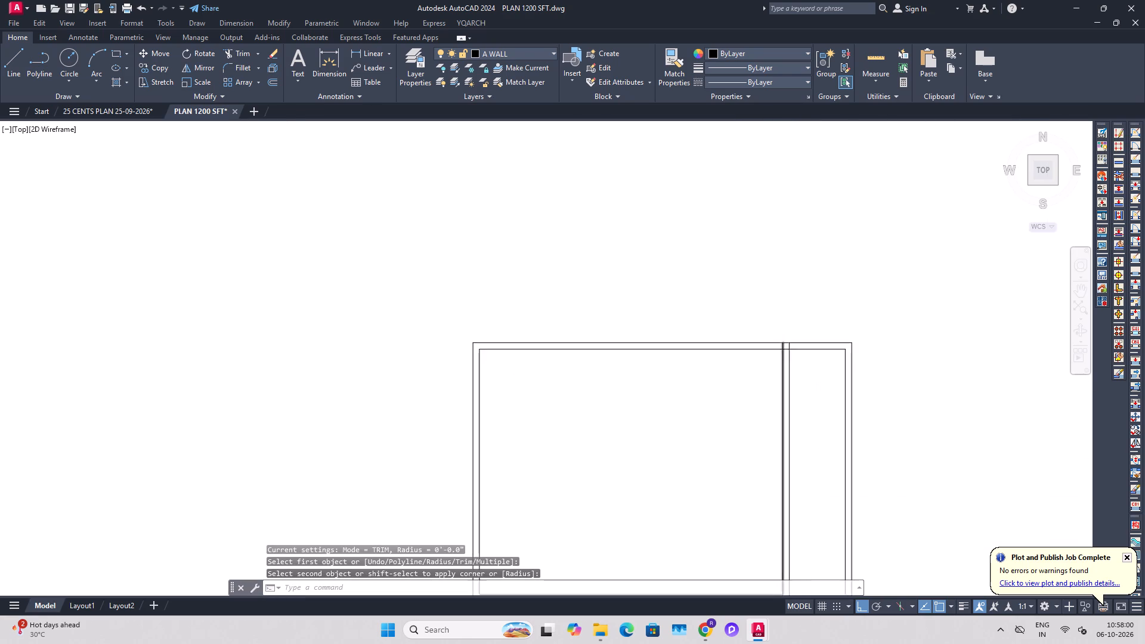
scroll(787, 340, up, 2)
key(f)
key(space)
click(728, 351)
click(782, 395)
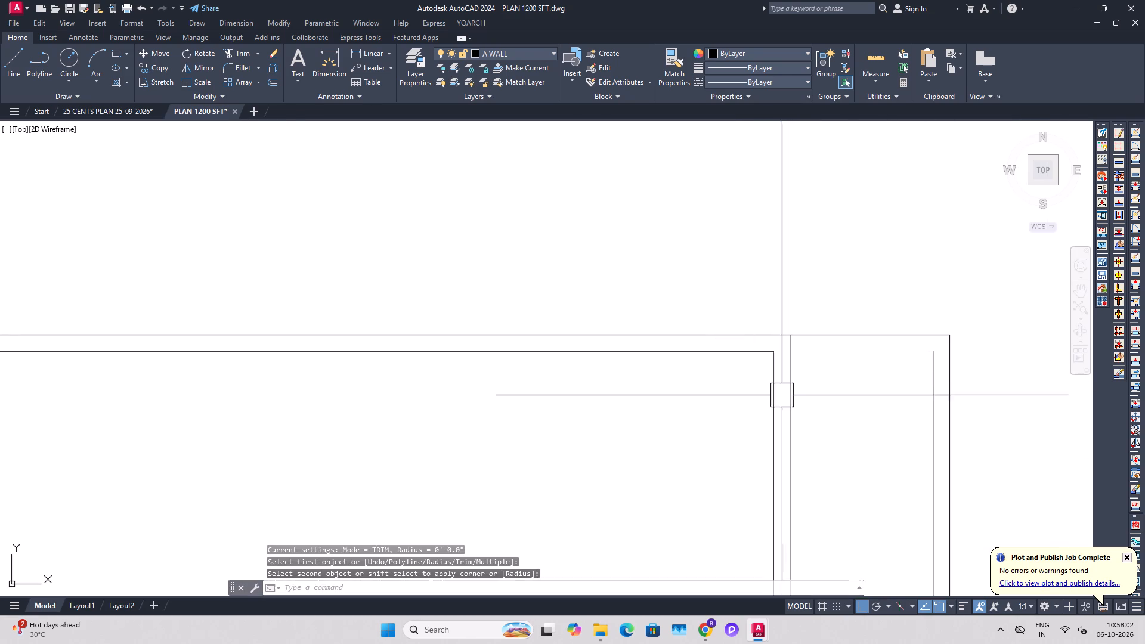
key(f)
key(space)
click(764, 336)
click(788, 364)
key(Escape)
scroll(792, 336, down, 2)
key(Escape)
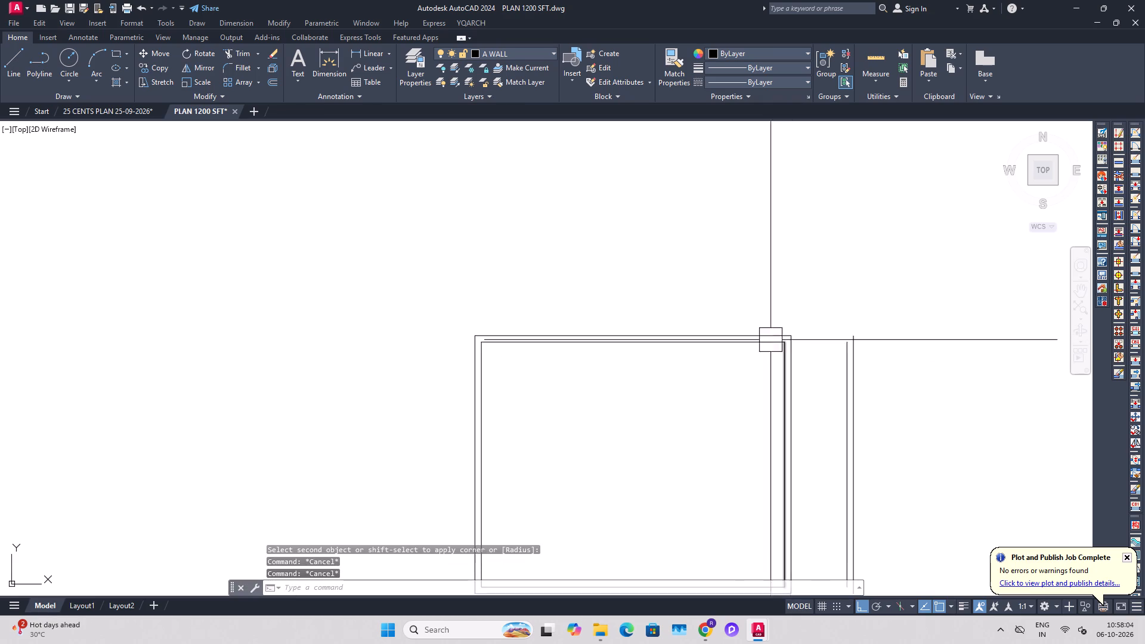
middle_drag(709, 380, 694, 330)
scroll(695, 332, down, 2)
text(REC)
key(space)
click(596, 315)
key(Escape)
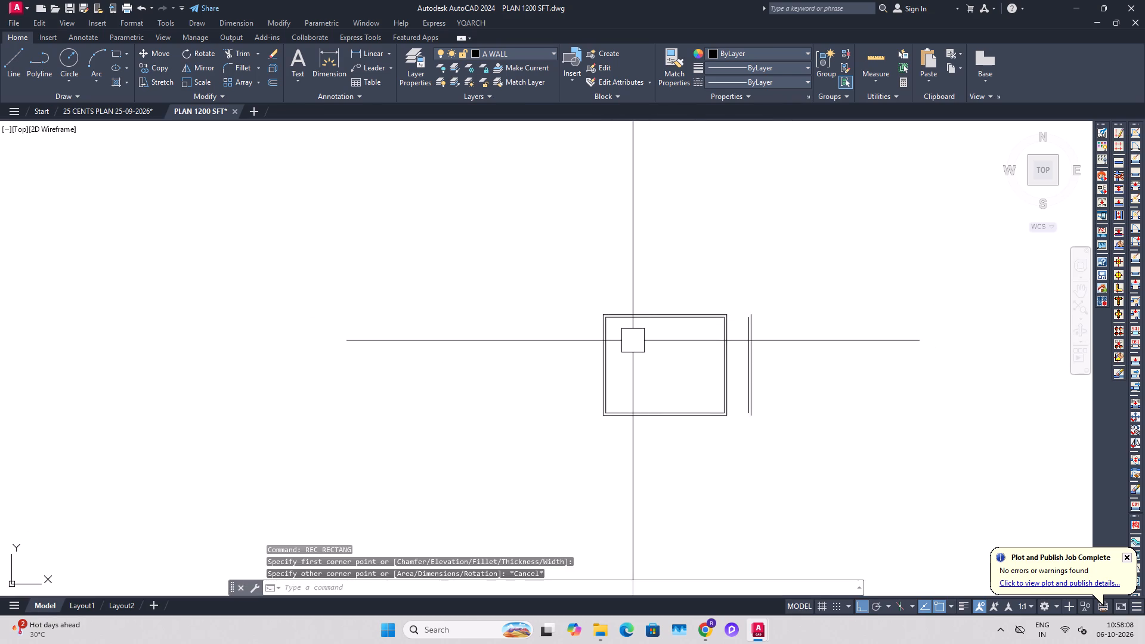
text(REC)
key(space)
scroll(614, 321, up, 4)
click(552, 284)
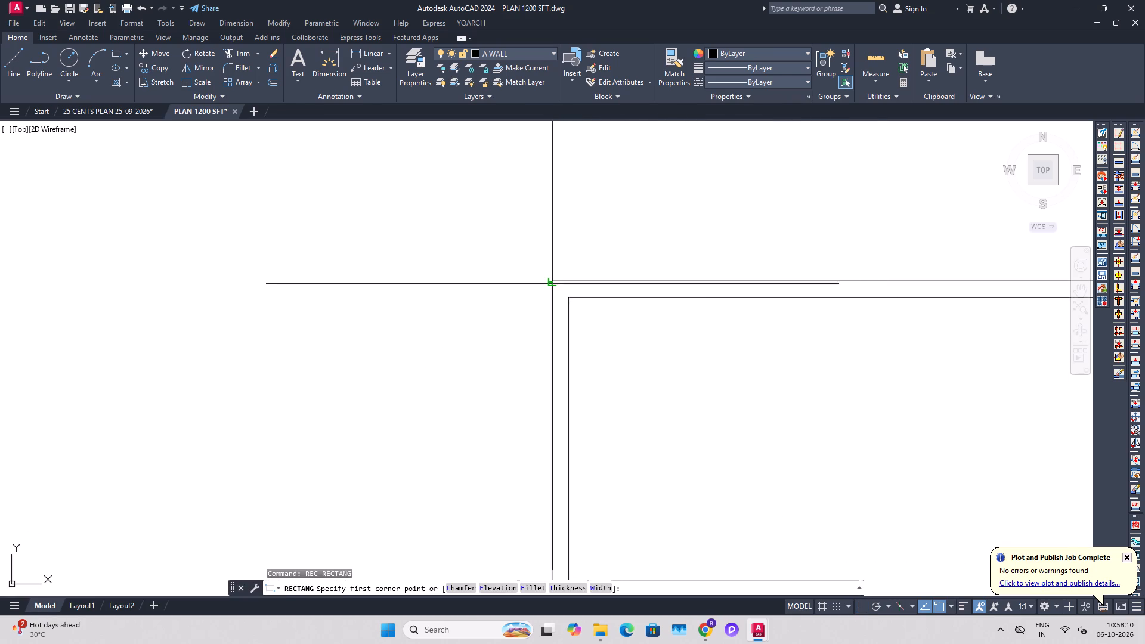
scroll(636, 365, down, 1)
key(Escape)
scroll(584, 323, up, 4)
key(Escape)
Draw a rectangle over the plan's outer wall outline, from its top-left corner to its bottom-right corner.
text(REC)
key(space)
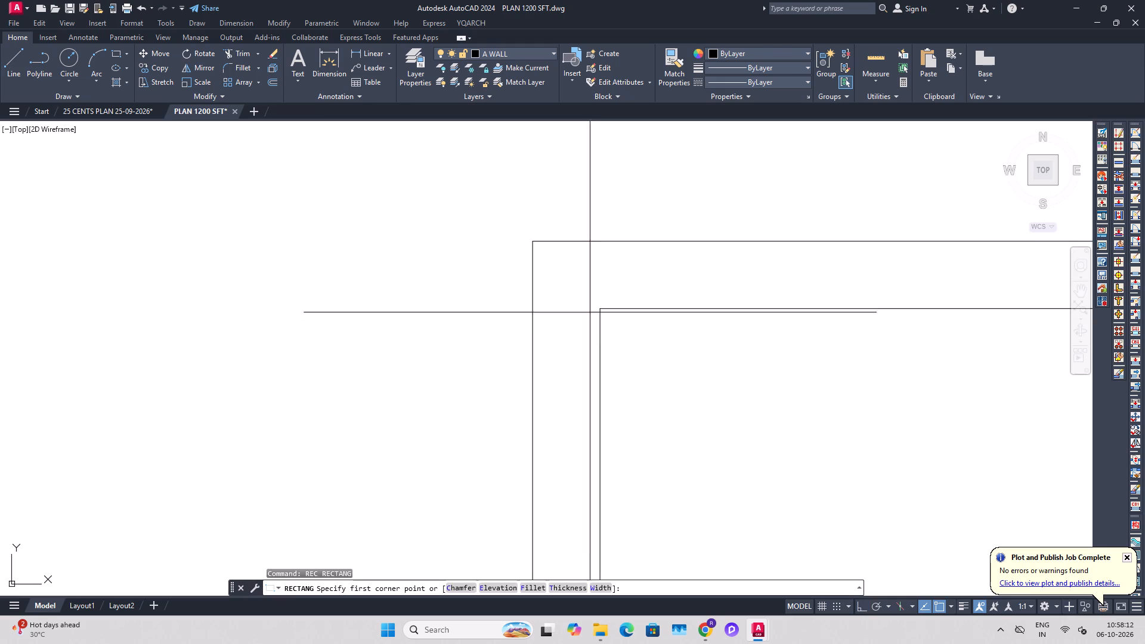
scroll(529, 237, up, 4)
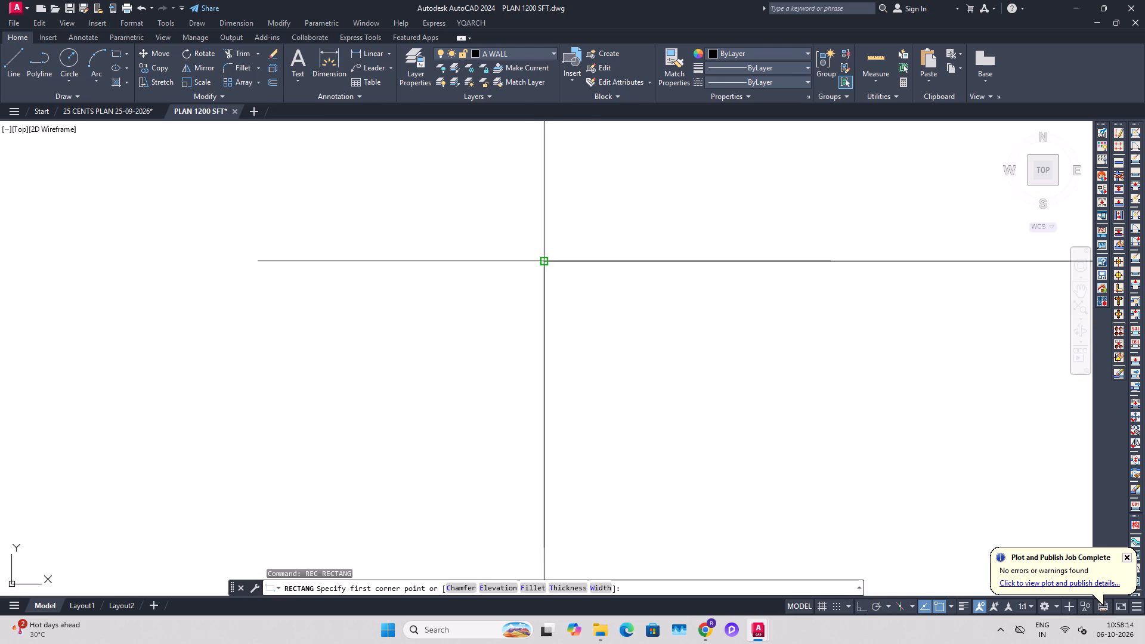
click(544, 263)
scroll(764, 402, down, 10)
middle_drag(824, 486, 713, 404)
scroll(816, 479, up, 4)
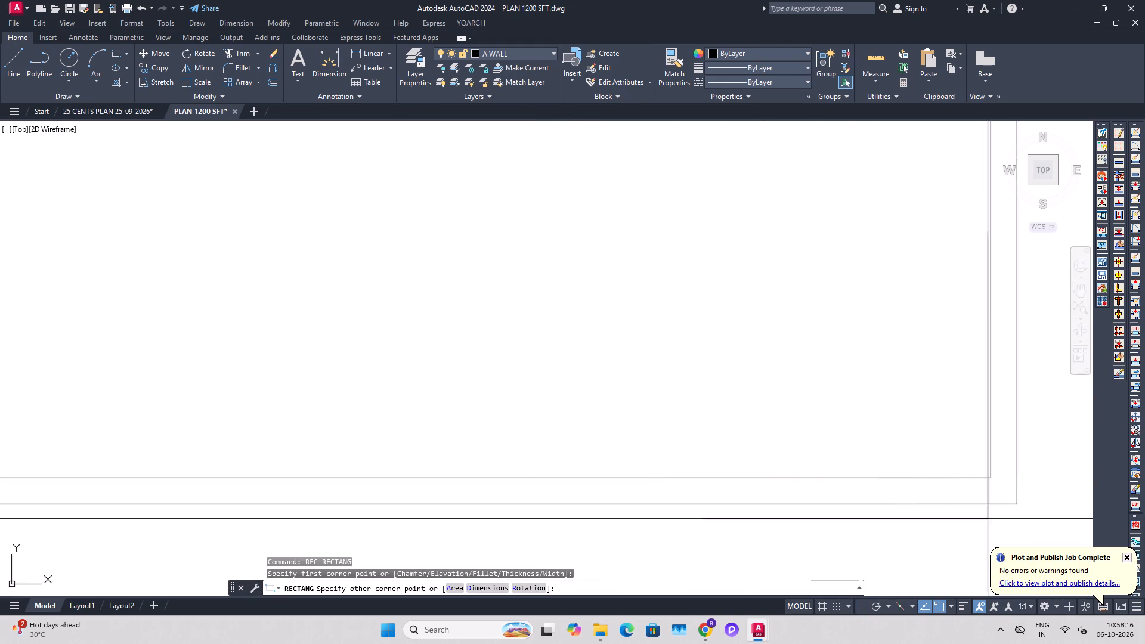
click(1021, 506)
List the properties of the rectangle traced over the outer walls to check its area and perimeter.
click(987, 504)
key(l)
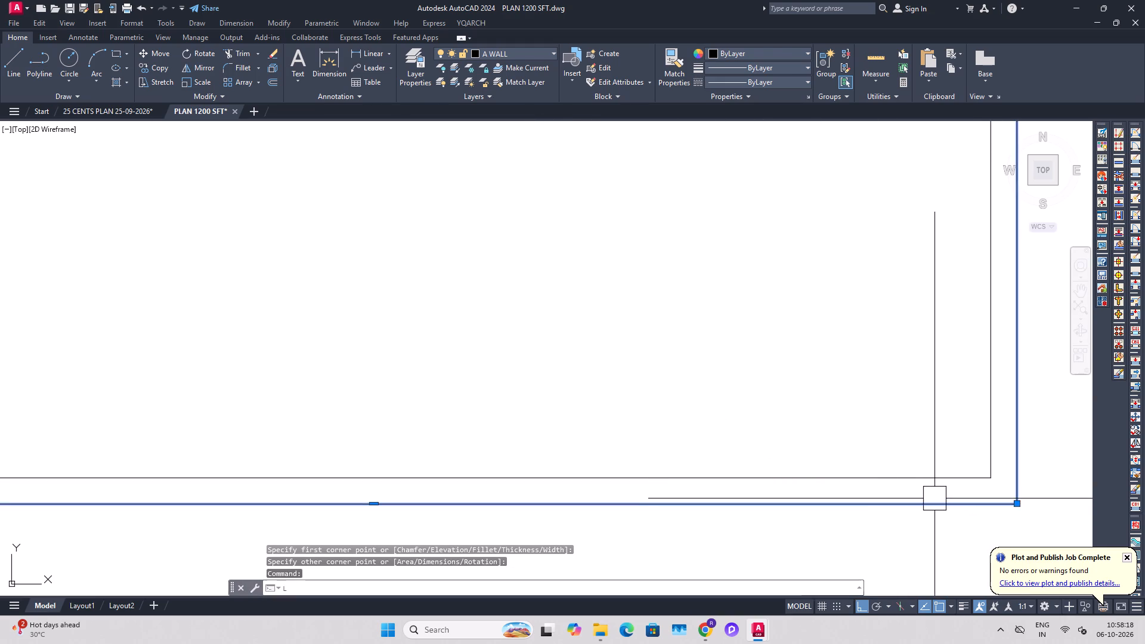
text(IU)
key(space)
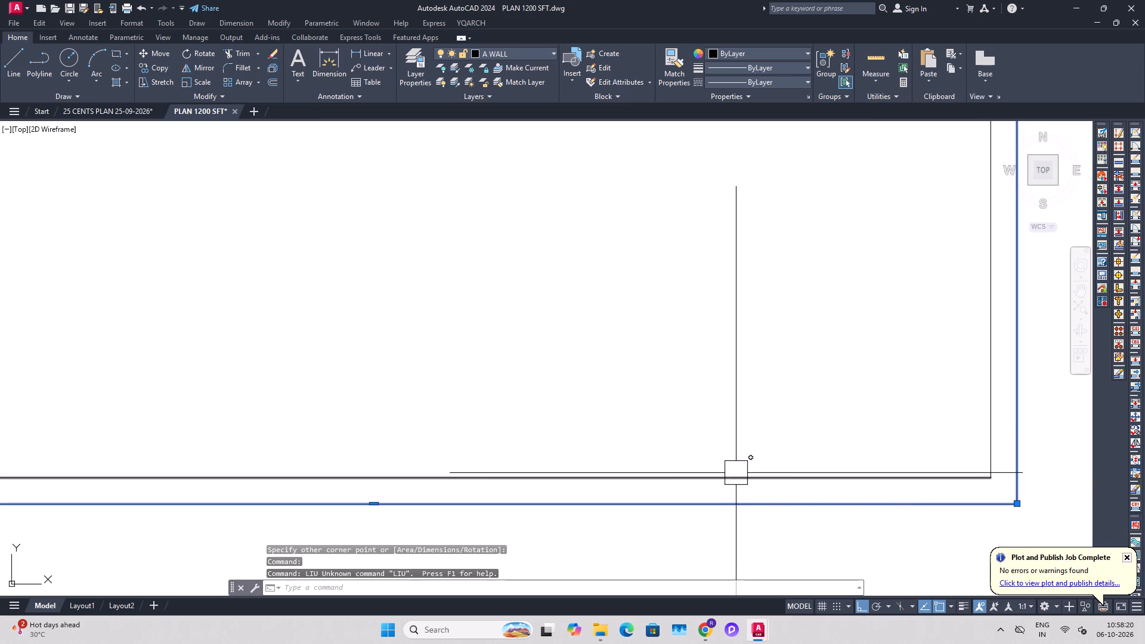
key(Return)
key(Escape)
key(Escape)
key(Escape)
click(572, 512)
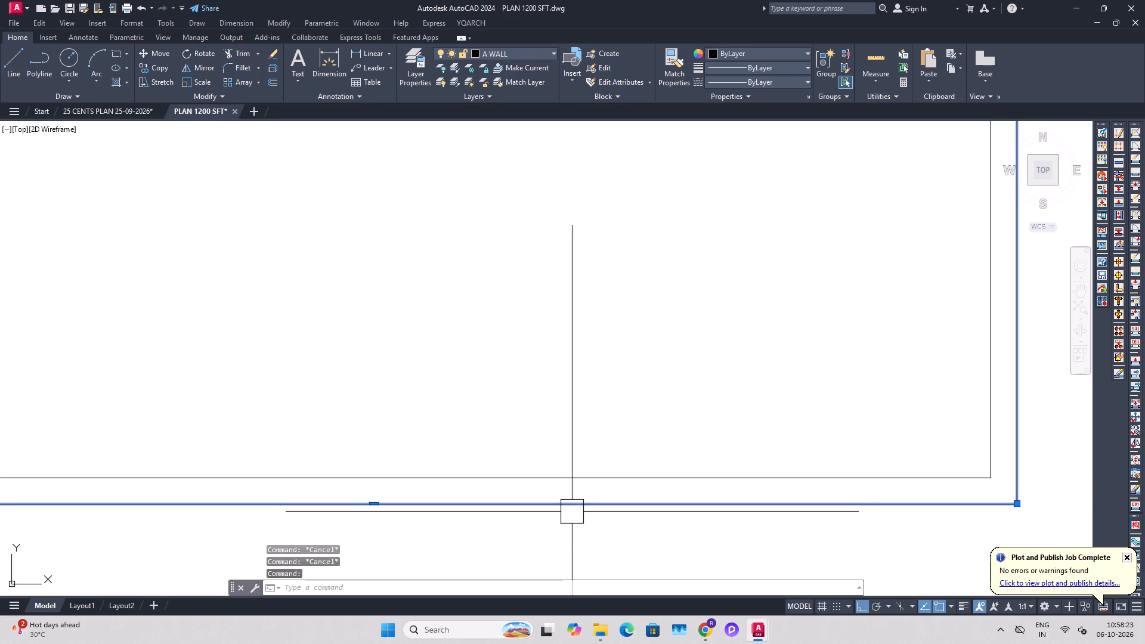
text(LI)
key(Return)
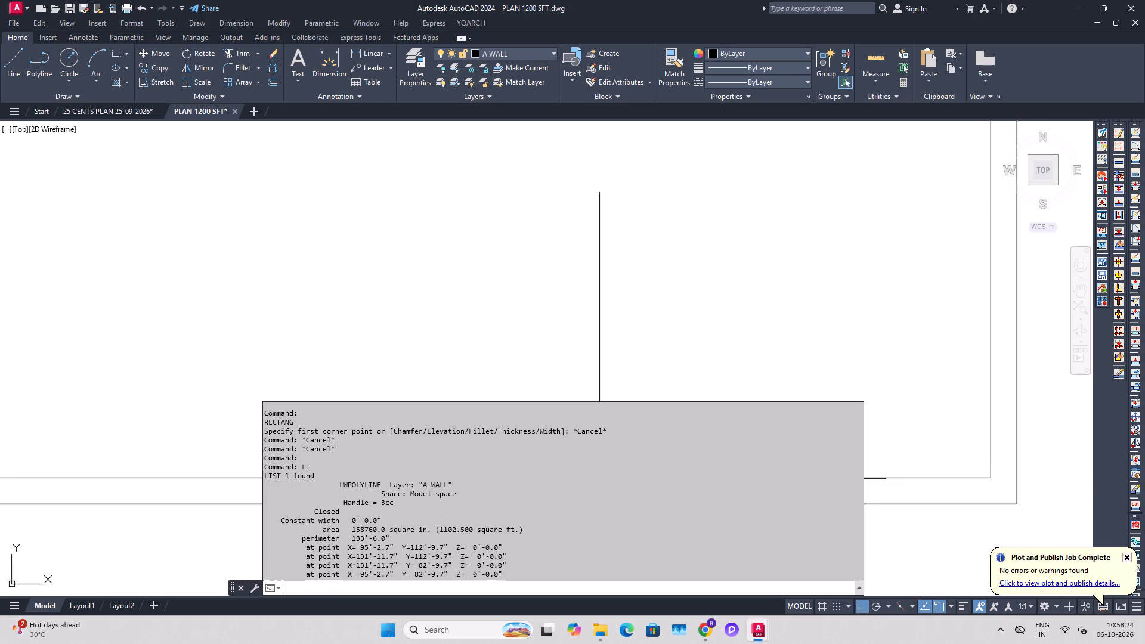
click(671, 316)
key(Escape)
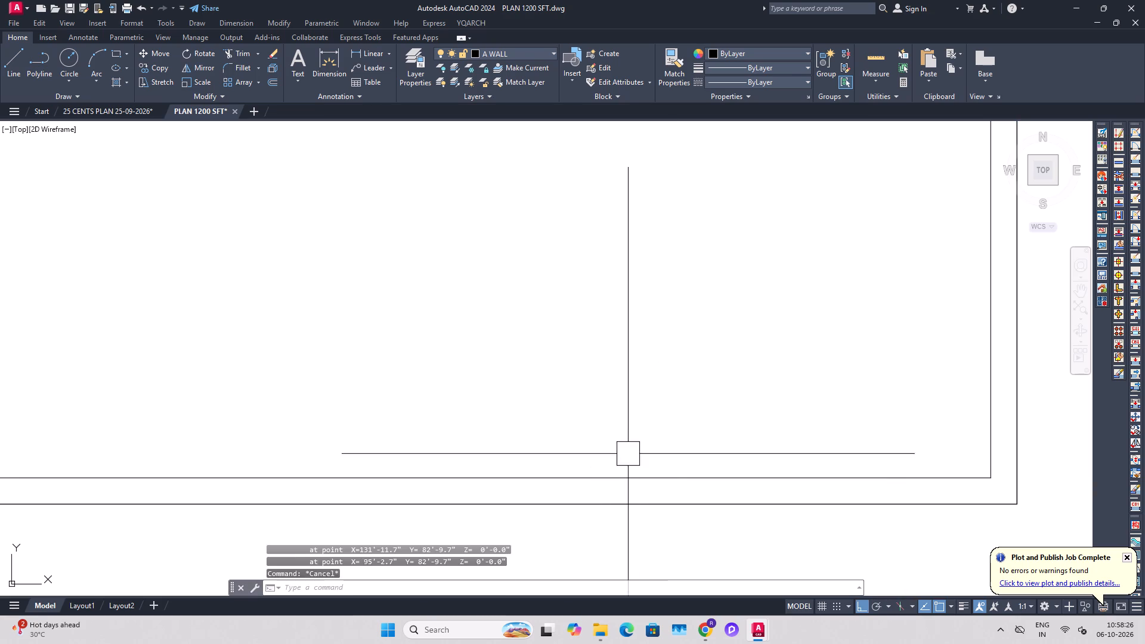
key(Escape)
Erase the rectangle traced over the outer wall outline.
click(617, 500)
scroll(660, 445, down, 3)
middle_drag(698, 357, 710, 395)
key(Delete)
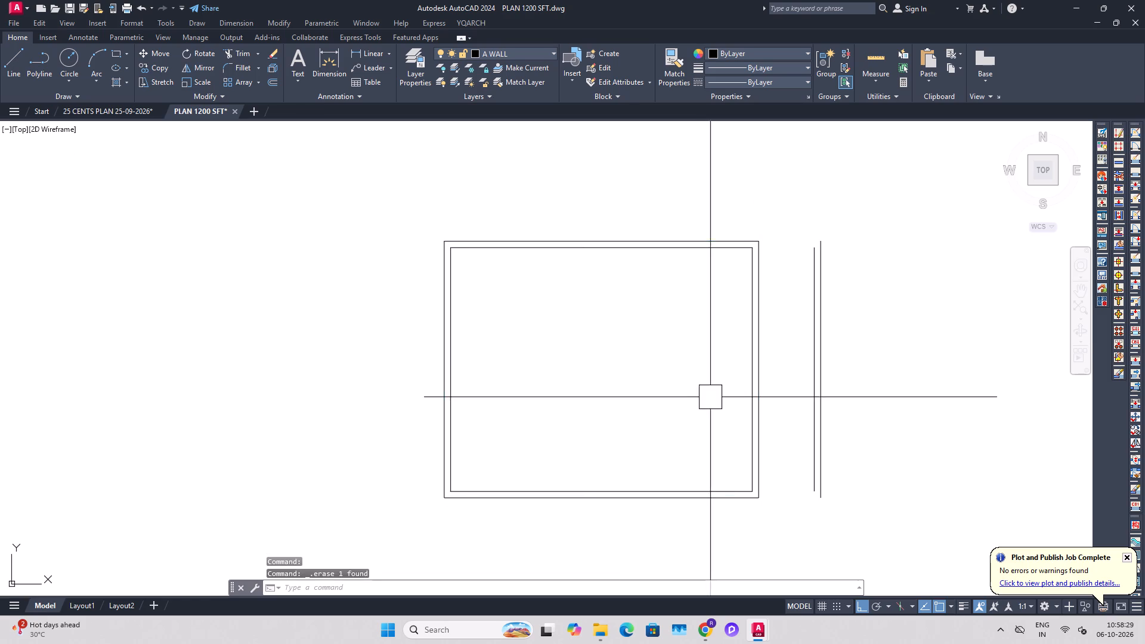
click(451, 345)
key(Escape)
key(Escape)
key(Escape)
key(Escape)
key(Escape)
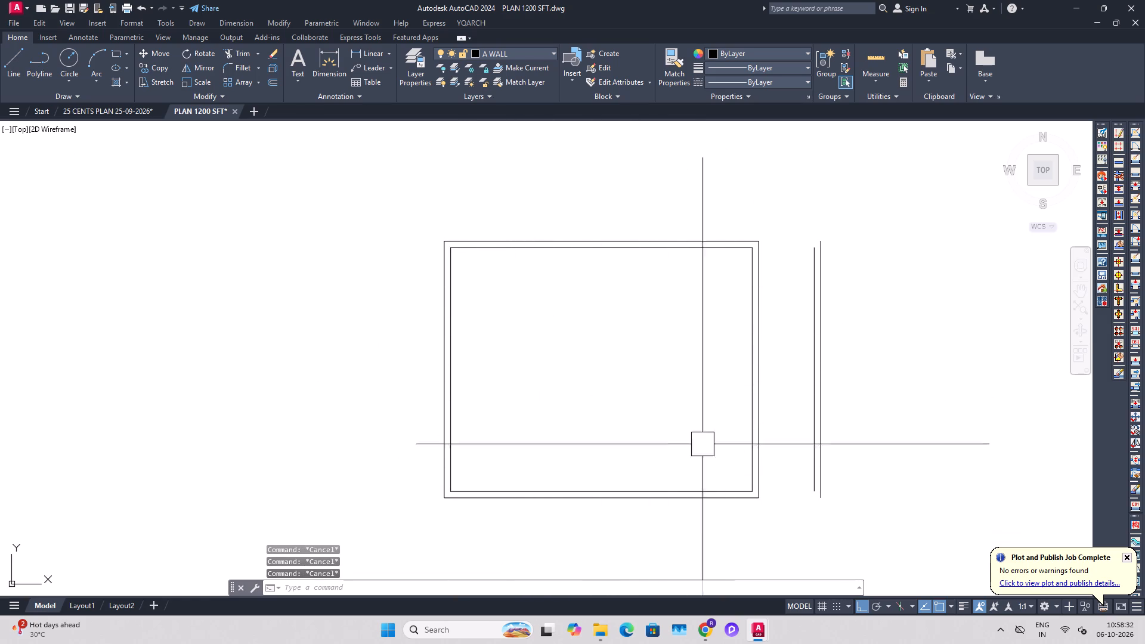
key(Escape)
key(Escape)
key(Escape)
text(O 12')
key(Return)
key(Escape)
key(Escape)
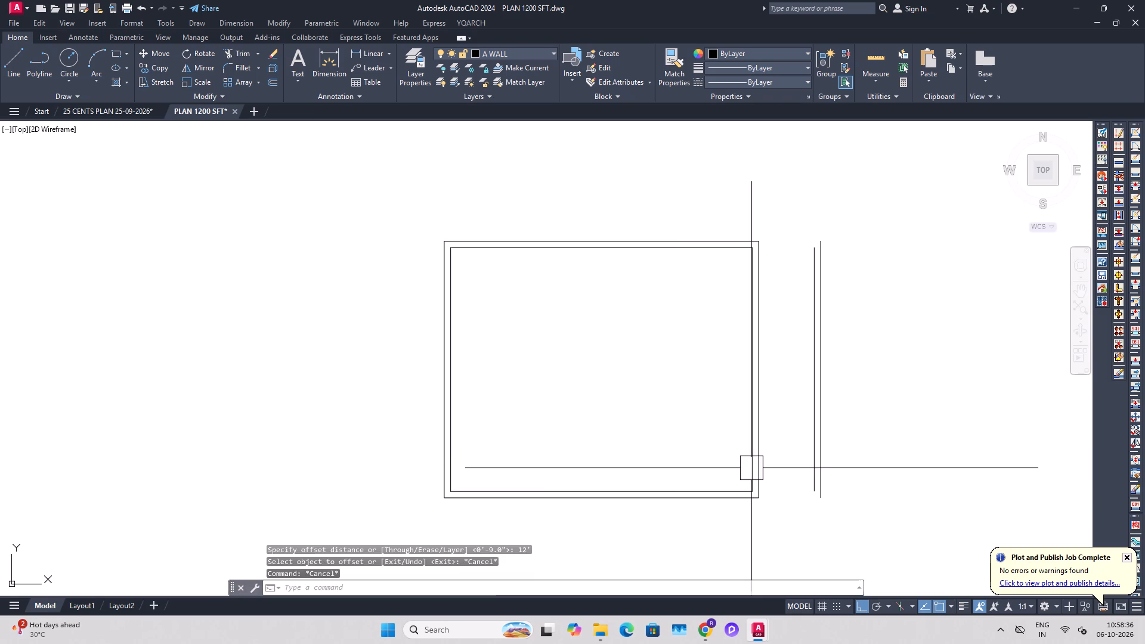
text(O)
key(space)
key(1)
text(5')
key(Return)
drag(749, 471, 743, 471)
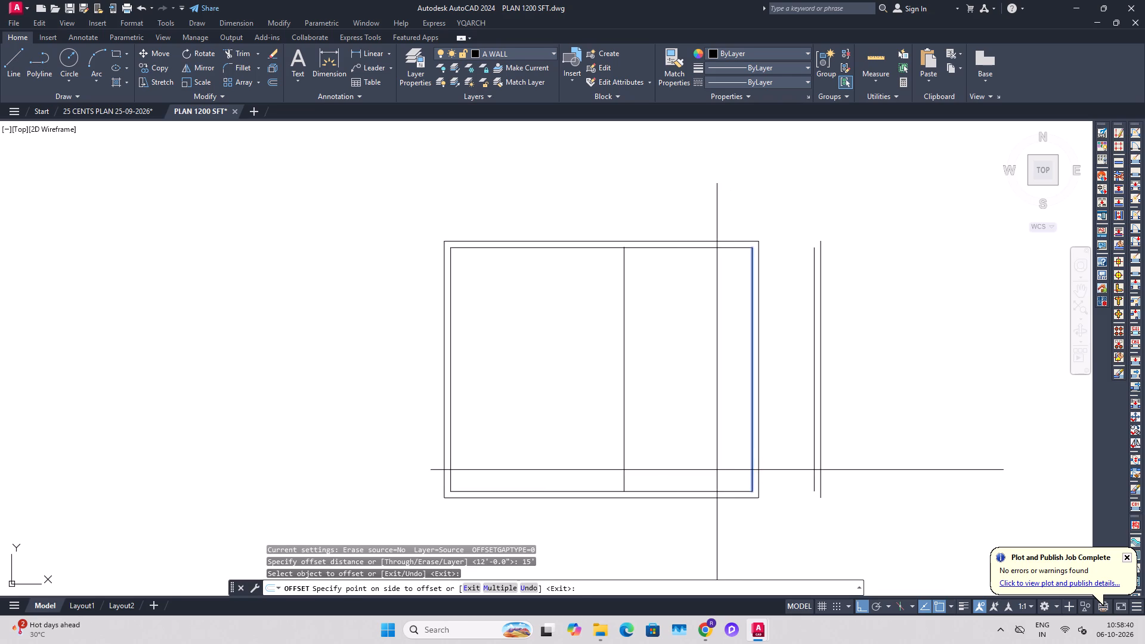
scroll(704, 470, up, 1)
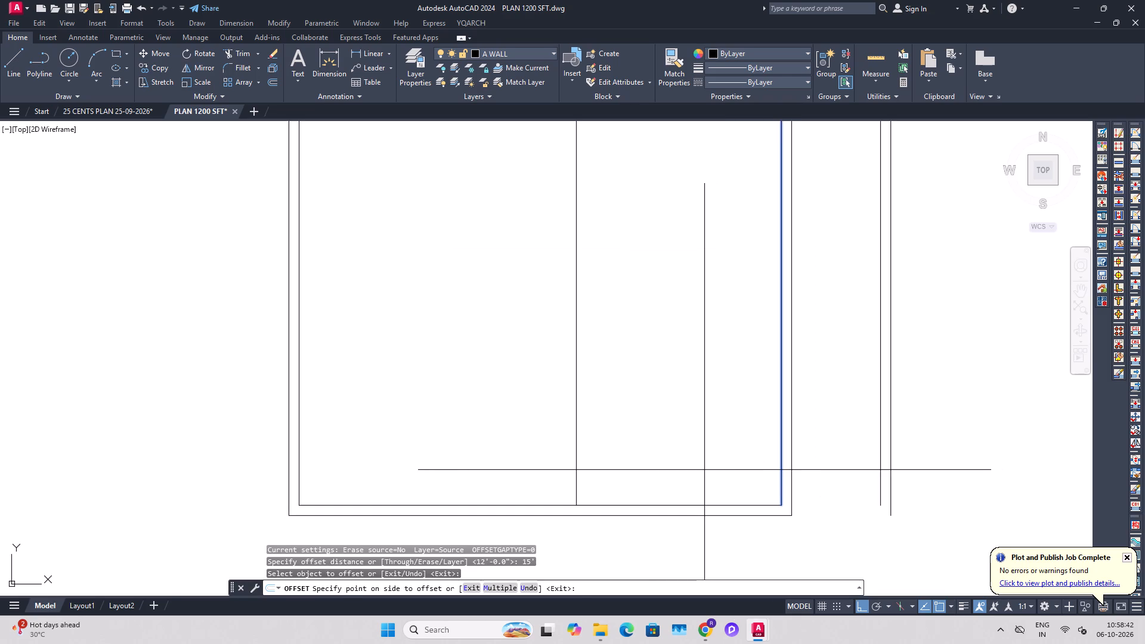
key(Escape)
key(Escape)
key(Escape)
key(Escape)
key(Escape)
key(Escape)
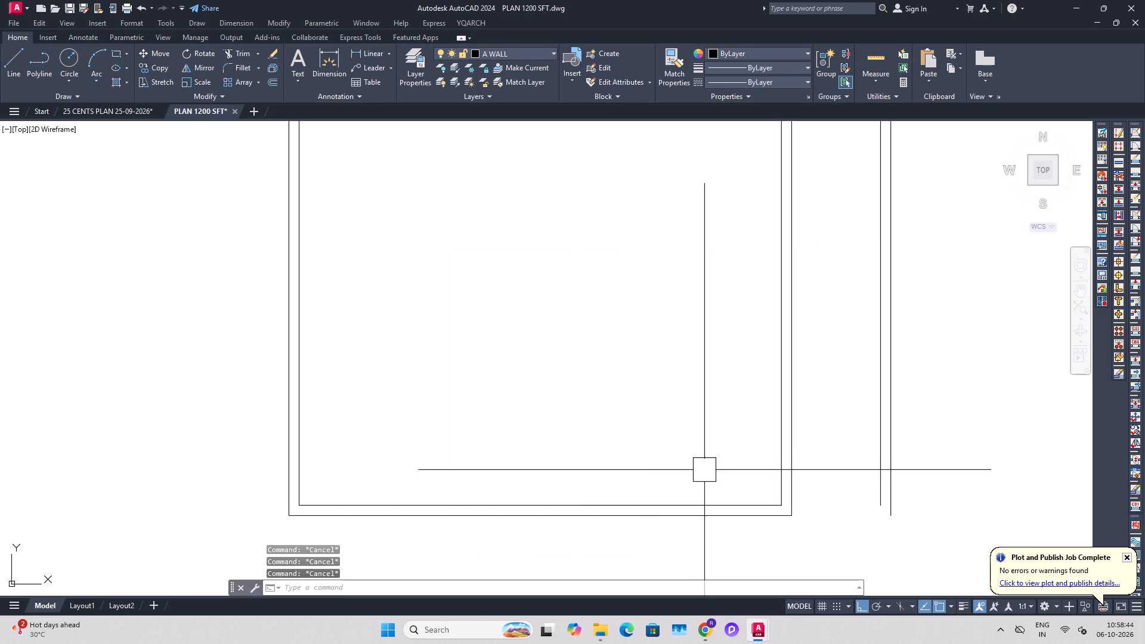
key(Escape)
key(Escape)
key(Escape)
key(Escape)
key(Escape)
Offset the bottom inner wall line 12' upward into the plan.
text(O)
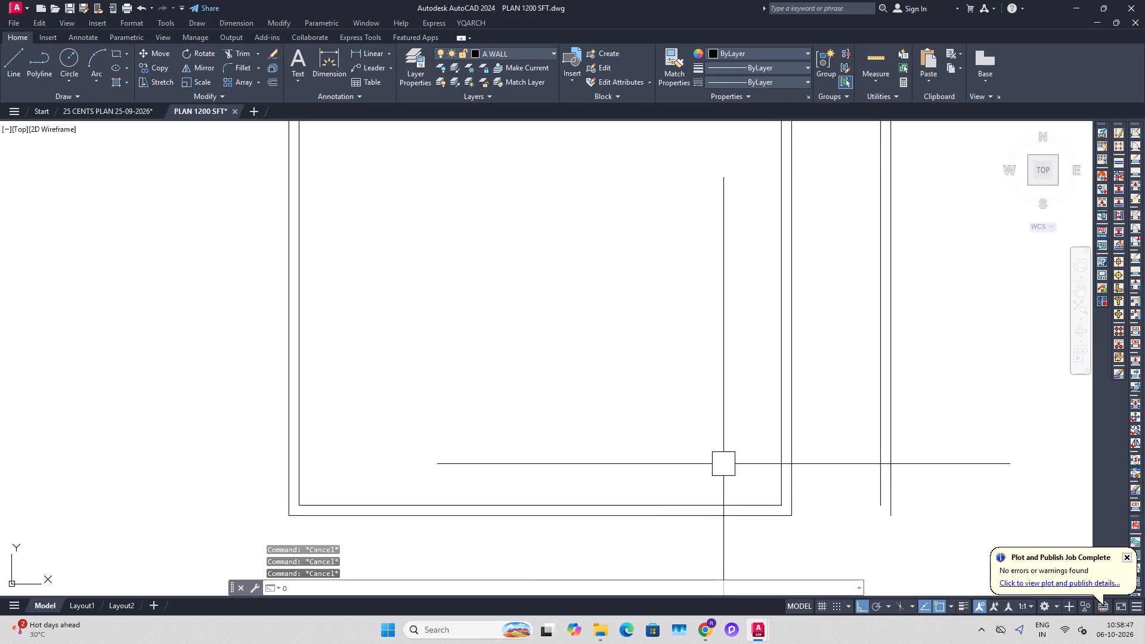
key(space)
text(12')
key(Return)
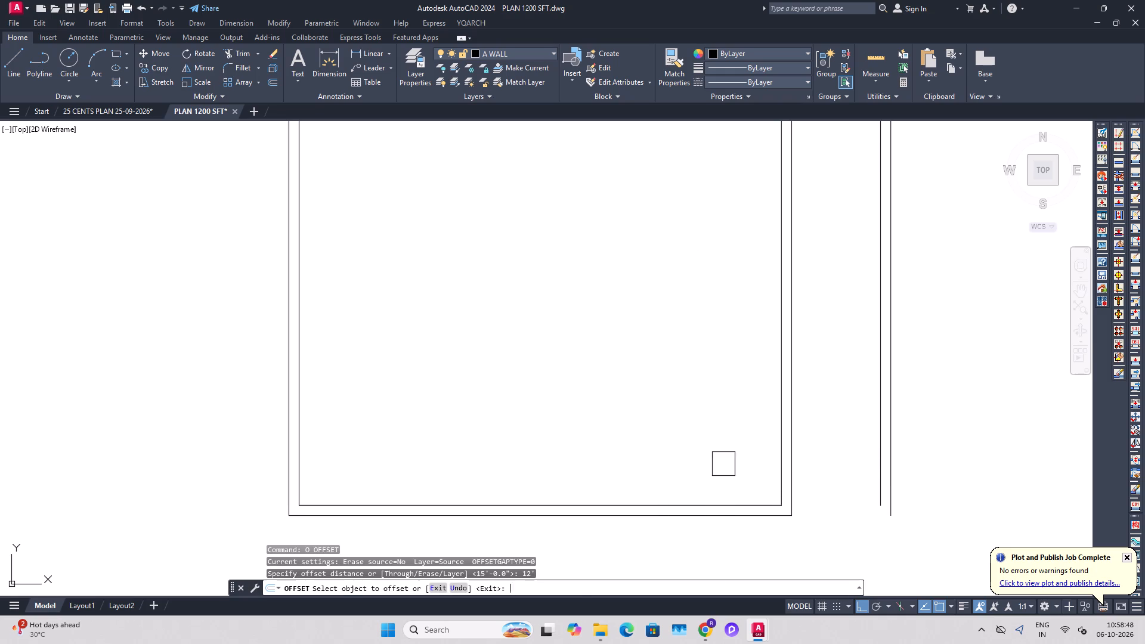
drag(732, 501, 732, 490)
click(736, 429)
Continue the same offset with the top inner wall line, going down into the plan and entering 10' at the side prompt.
middle_drag(765, 405, 777, 513)
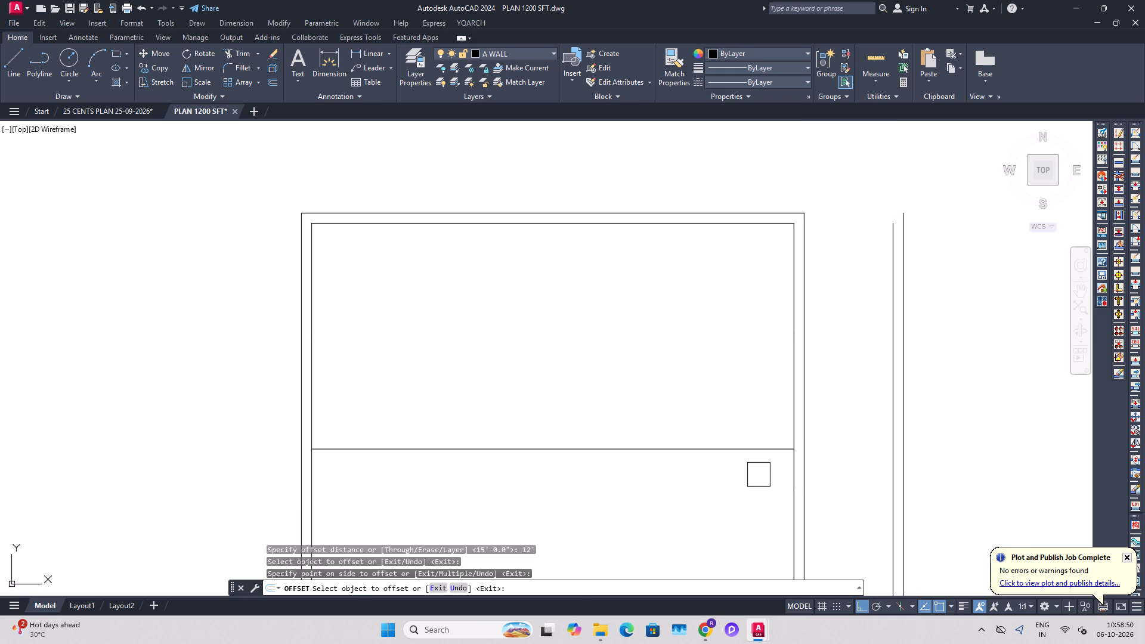
click(756, 231)
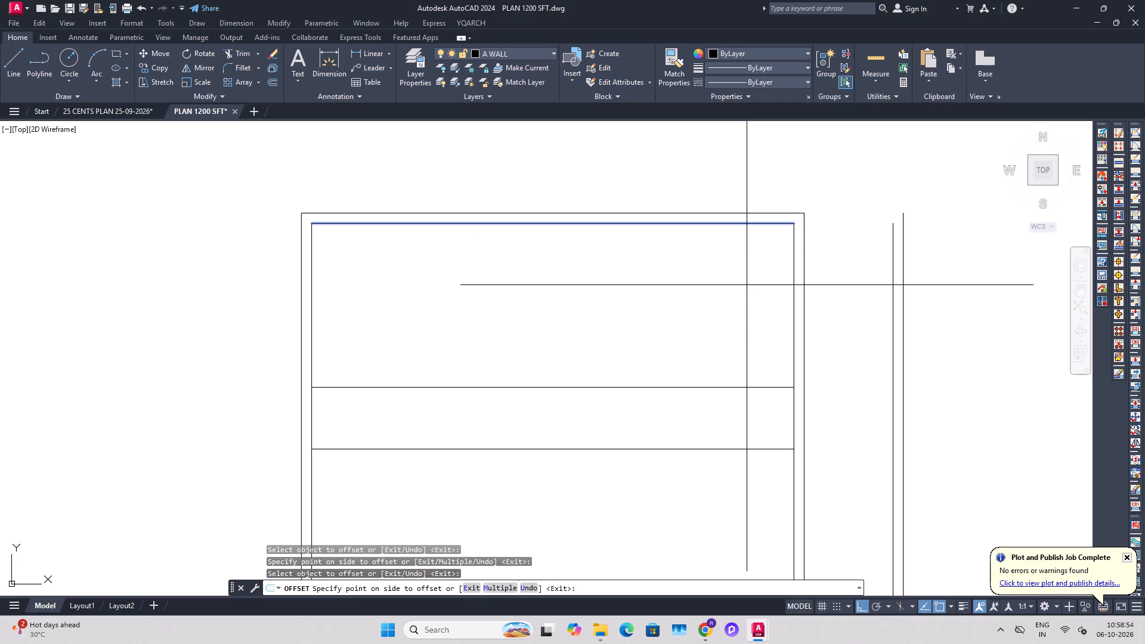
text(10')
key(Return)
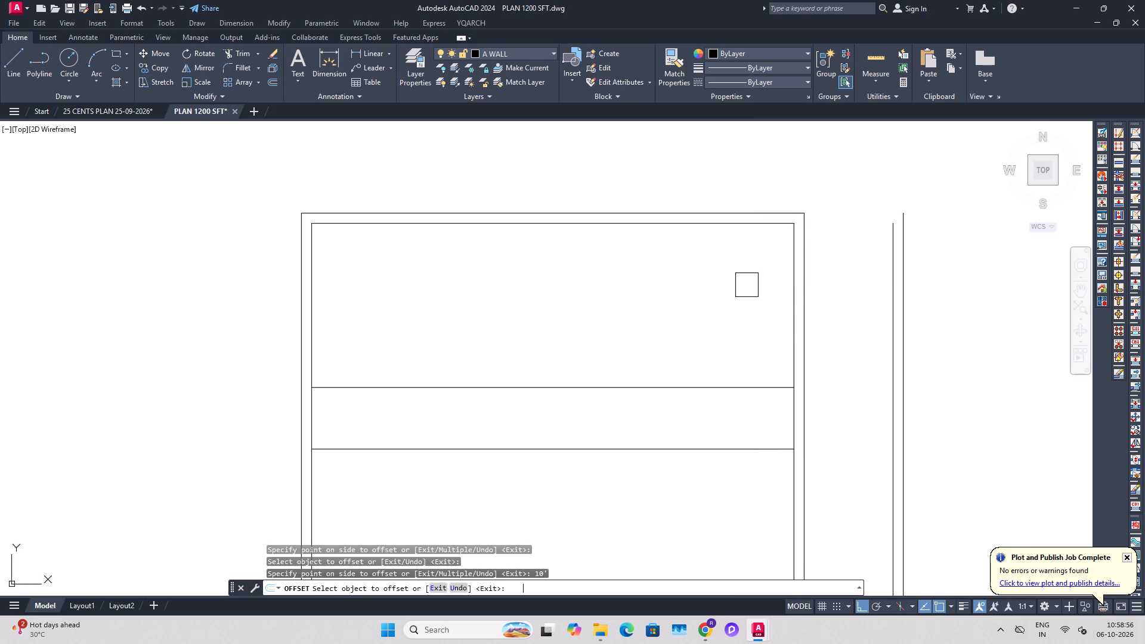
key(Escape)
key(Escape)
key(Escape)
Measure the distance between the top inner wall line and the upper partition line with a linear dimension.
click(372, 55)
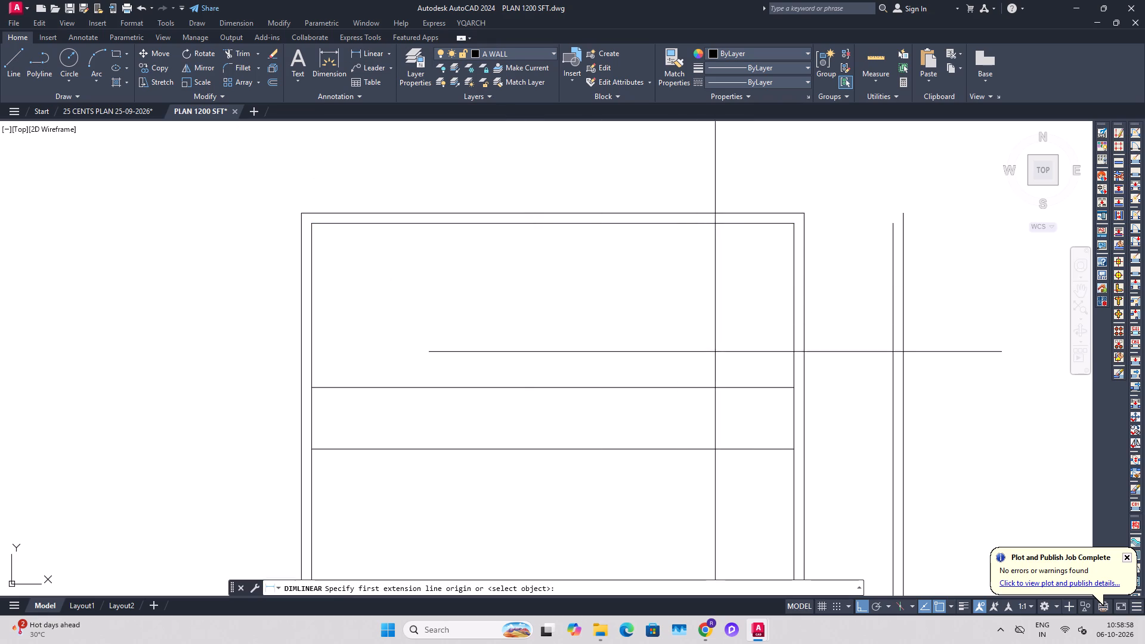
click(732, 392)
click(733, 223)
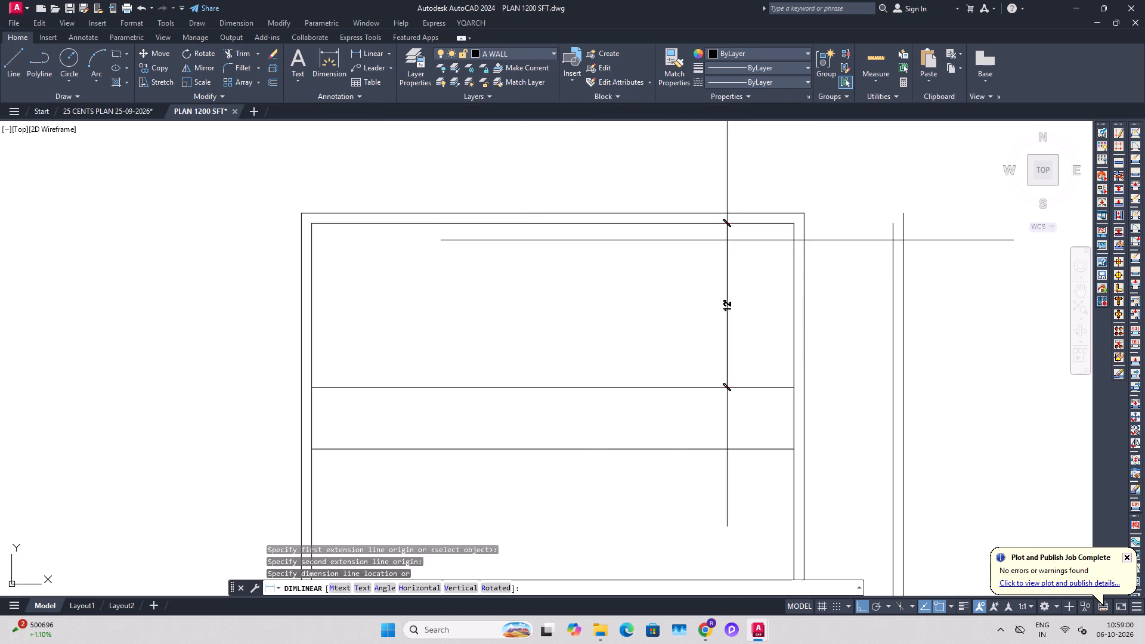
key(Escape)
key(Escape)
Move the upper partition line 2' straight up.
click(671, 383)
text(M)
key(space)
drag(694, 333, 696, 326)
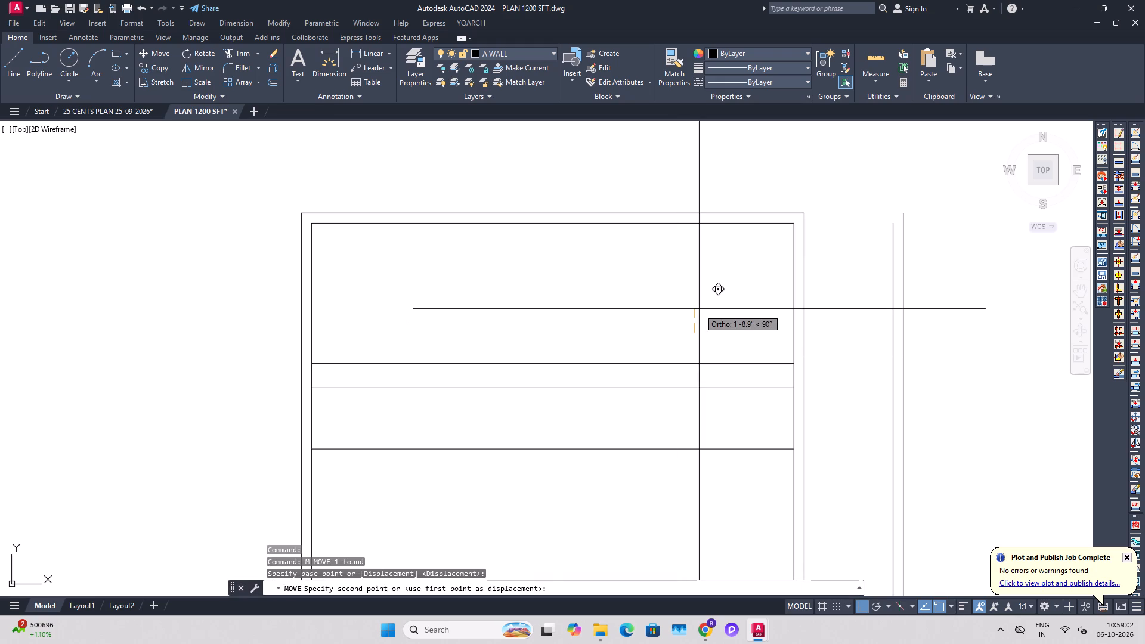
text(2')
key(Return)
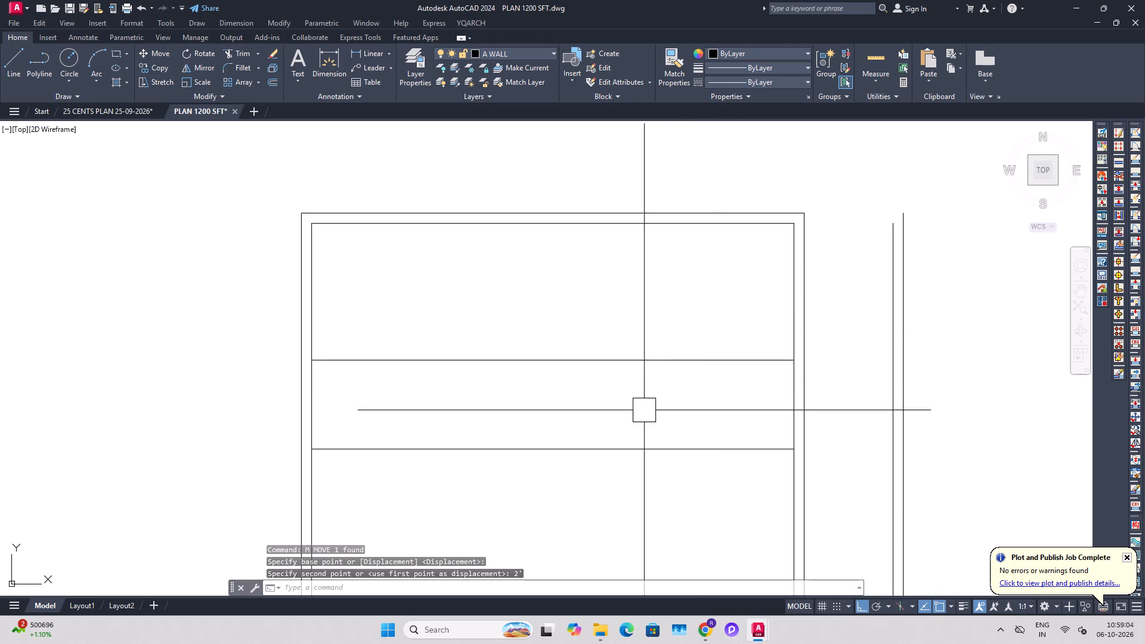
key(Escape)
key(Escape)
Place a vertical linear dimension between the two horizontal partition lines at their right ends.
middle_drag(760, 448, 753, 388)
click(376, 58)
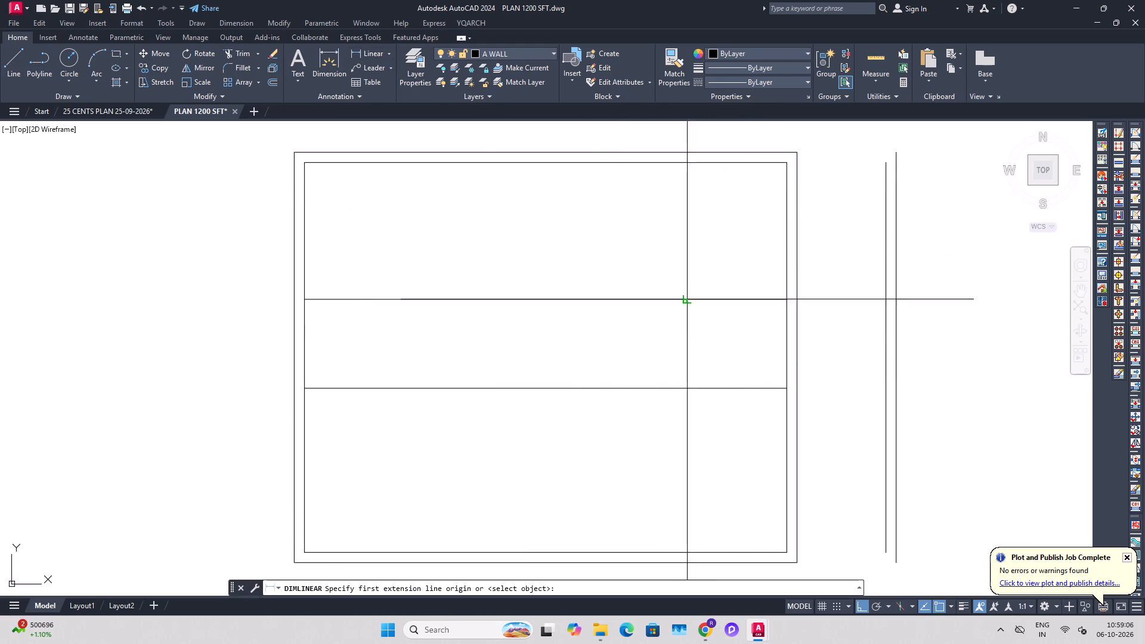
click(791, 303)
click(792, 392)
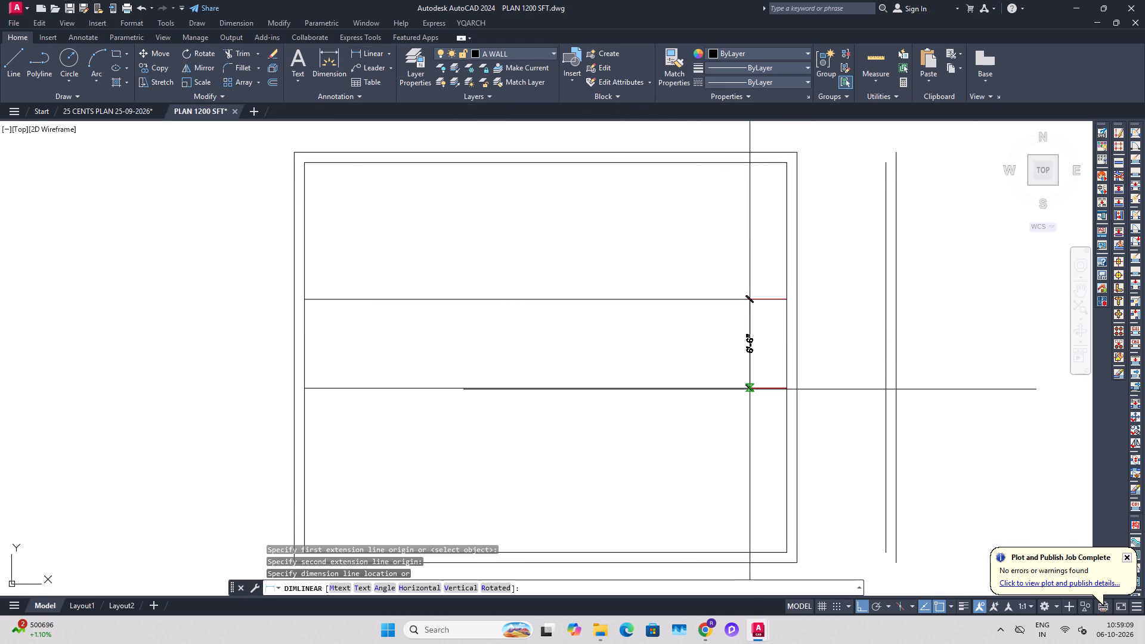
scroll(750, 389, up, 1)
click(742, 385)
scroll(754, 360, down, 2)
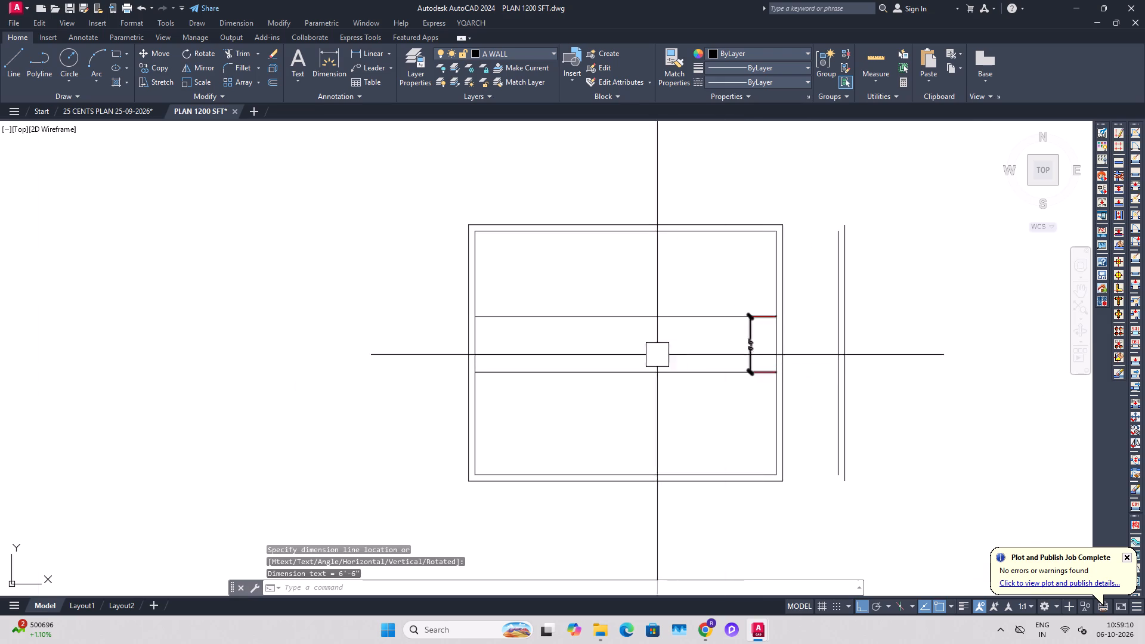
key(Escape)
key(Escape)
Measure the plan's overall outer height along the right wall with a linear dimension.
click(373, 54)
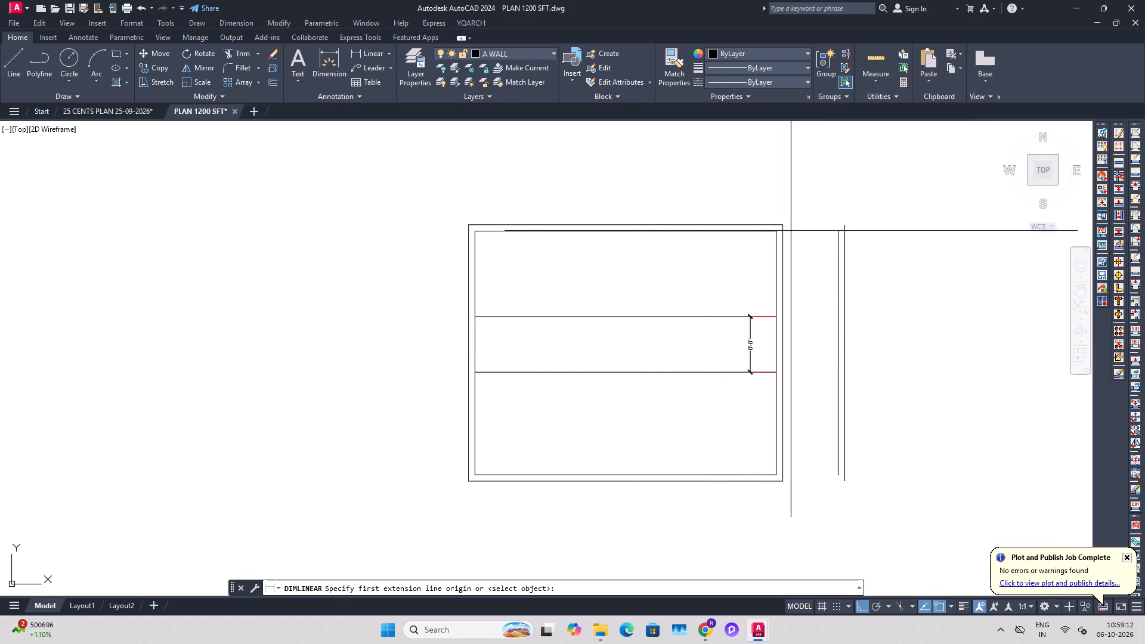
click(786, 228)
click(784, 481)
scroll(793, 470, up, 2)
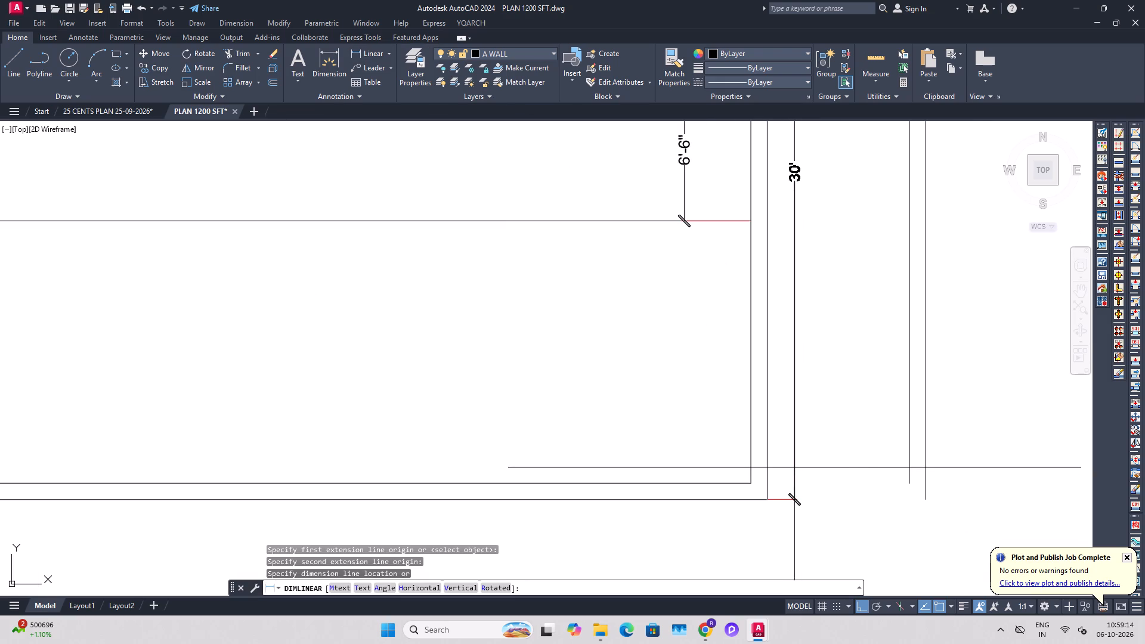
key(Escape)
key(Escape)
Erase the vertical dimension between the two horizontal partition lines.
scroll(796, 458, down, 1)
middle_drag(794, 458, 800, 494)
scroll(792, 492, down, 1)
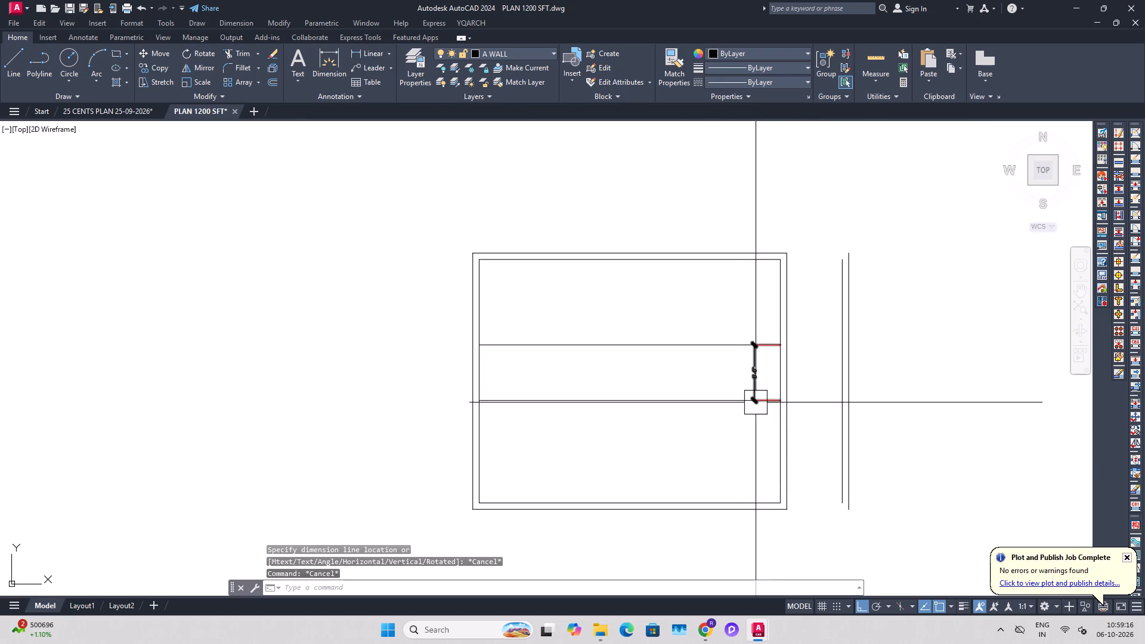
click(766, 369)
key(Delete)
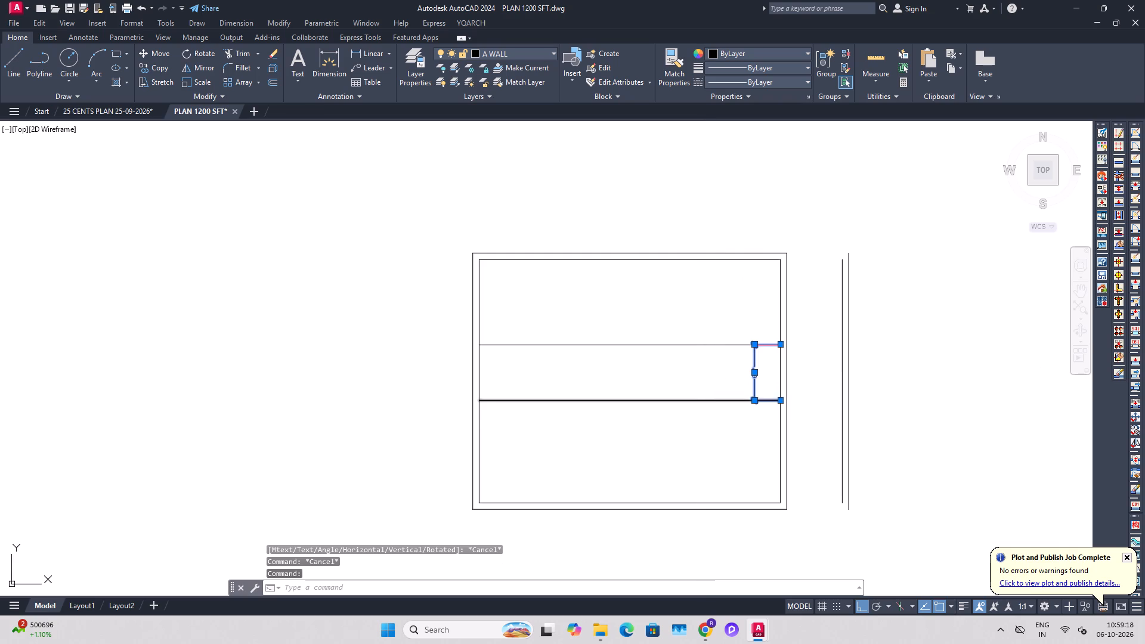
Save the PLAN 1200 SFT drawing.
middle_drag(669, 420, 643, 442)
key(Escape)
key(ctrl+s)
key(ctrl+s)
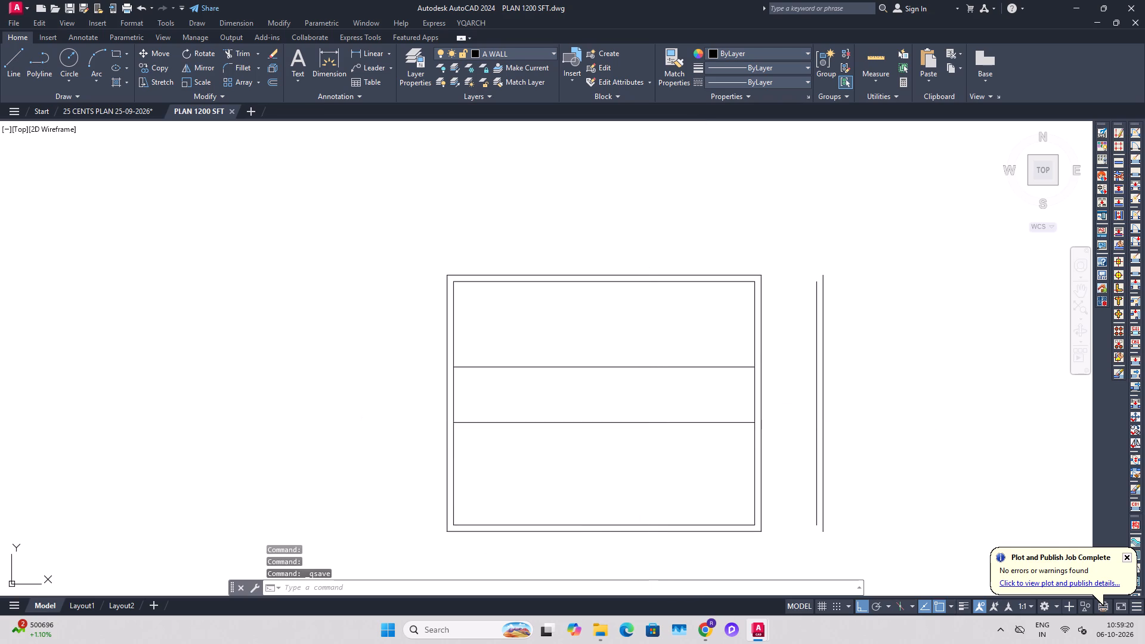
Dismiss the plot and publish notification.
click(1127, 559)
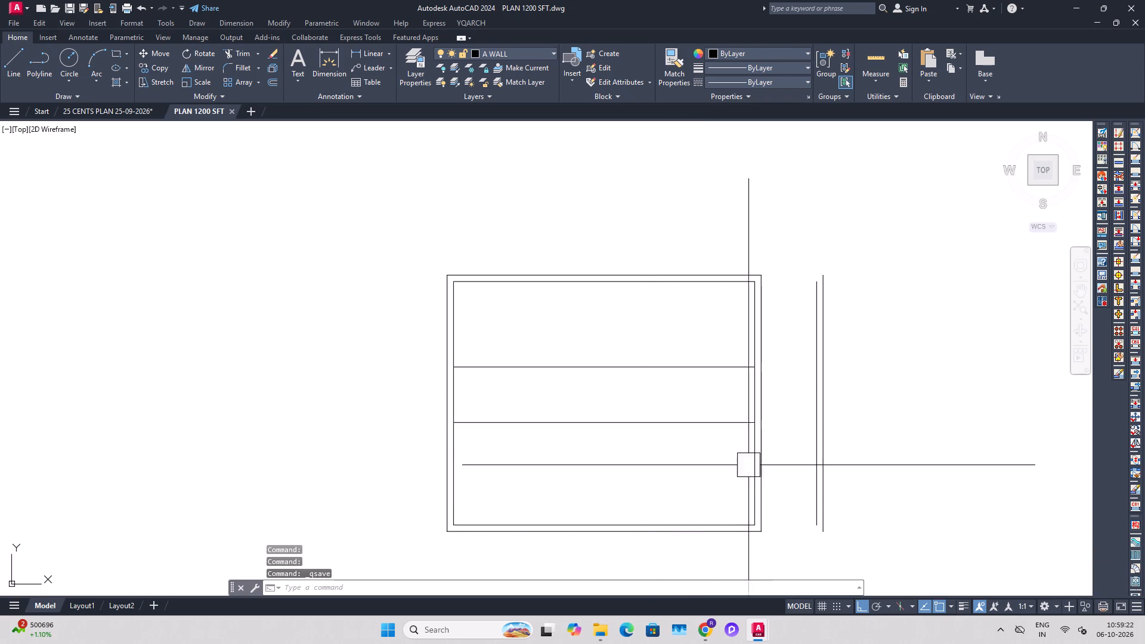
key(Escape)
key(Escape)
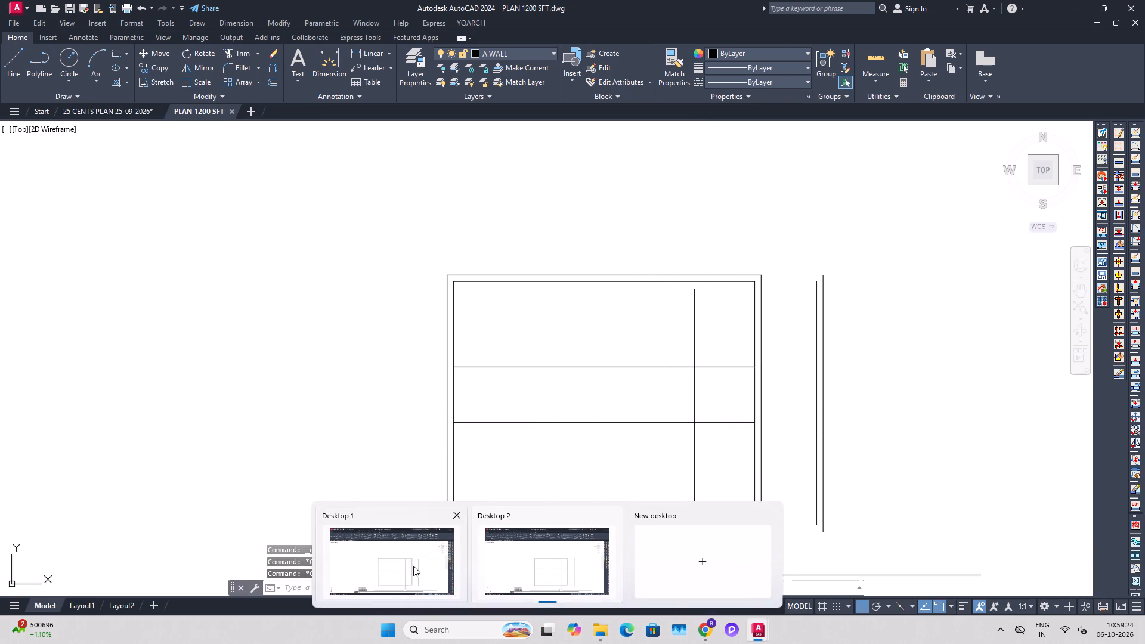
Switch to Desktop 1 and minimise the D5 folder window there.
click(413, 566)
click(1070, 18)
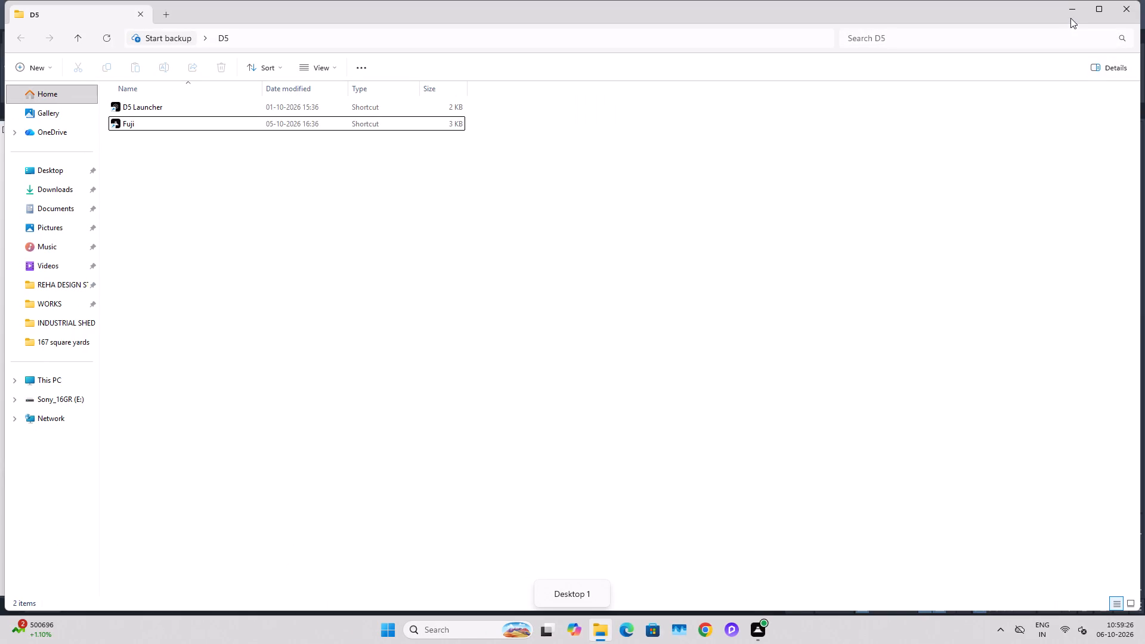
click(1075, 8)
Bring up the virtual desktop overview.
click(547, 633)
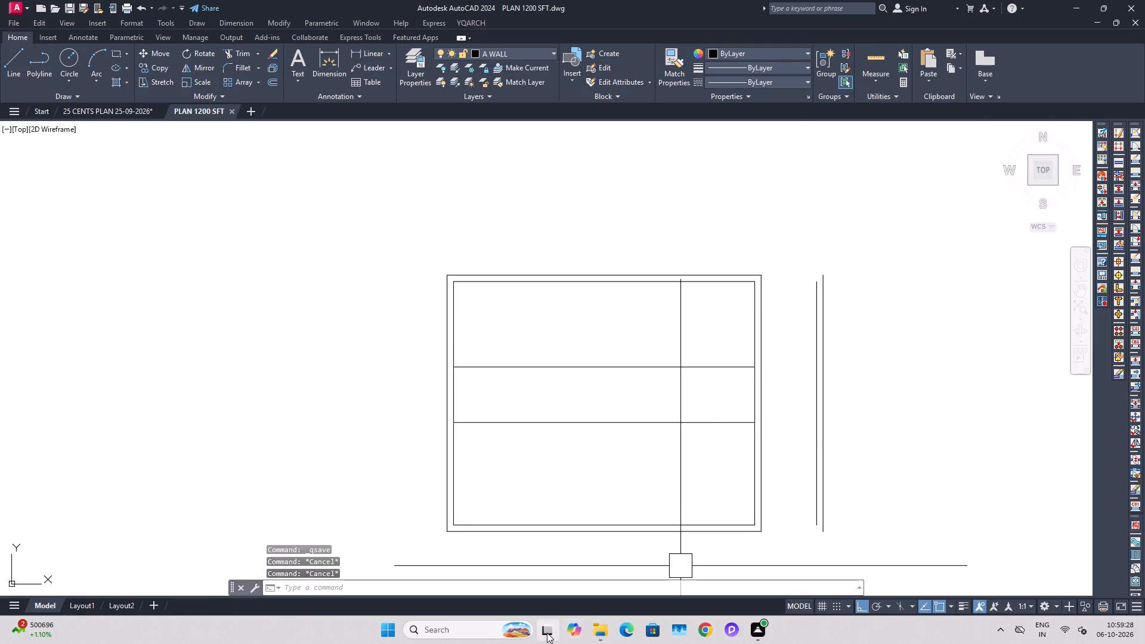
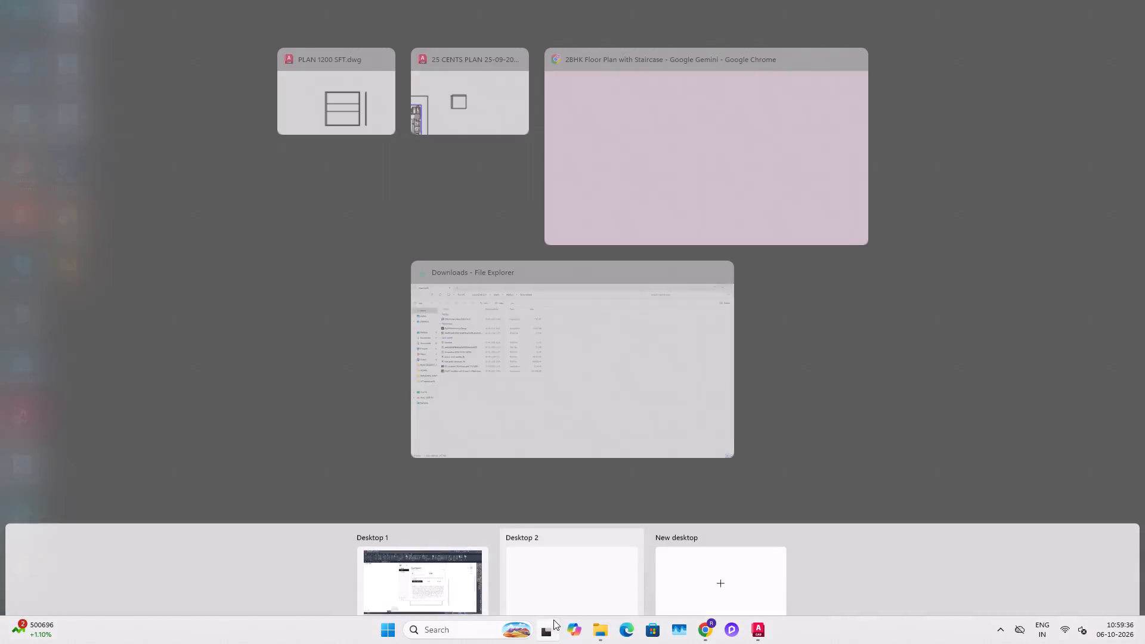
Close the virtual desktop overview and return to the PLAN 1200 SFT drawing.
click(835, 382)
Bring up the virtual desktop overview again.
click(548, 628)
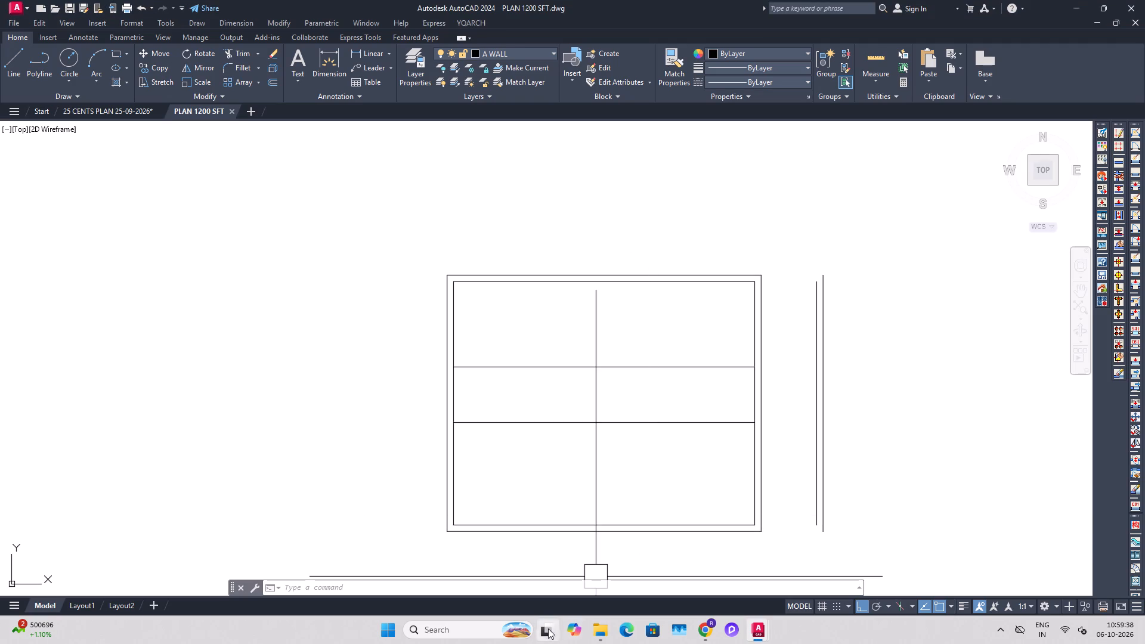
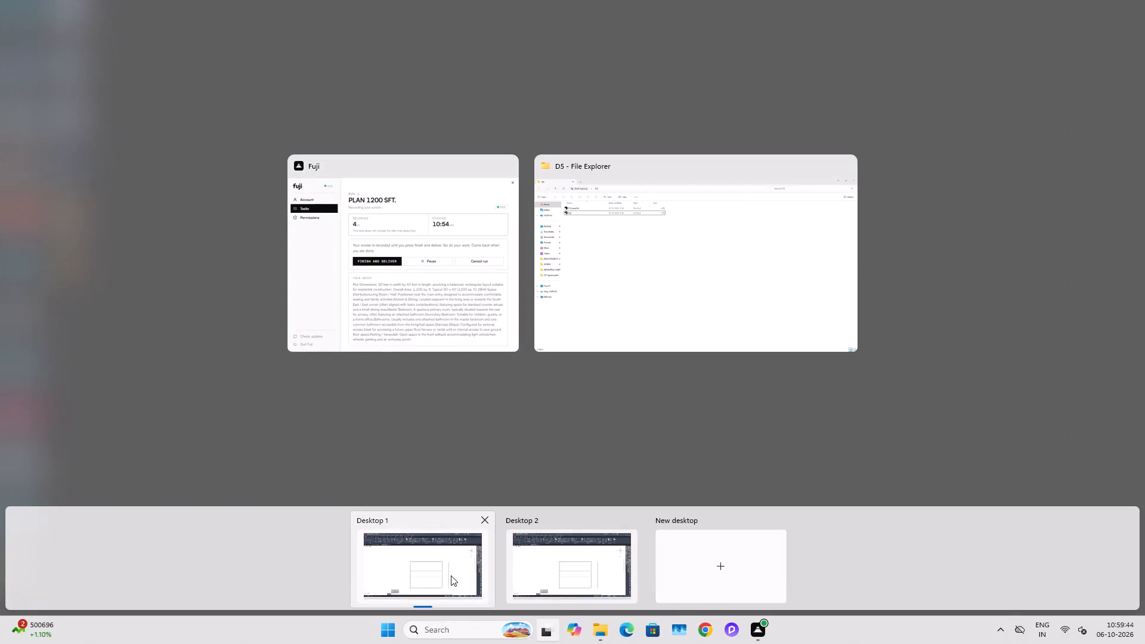
Switch from Desktop 1 to Desktop 2 and return to the PLAN 1200 SFT drawing with no command active.
click(451, 575)
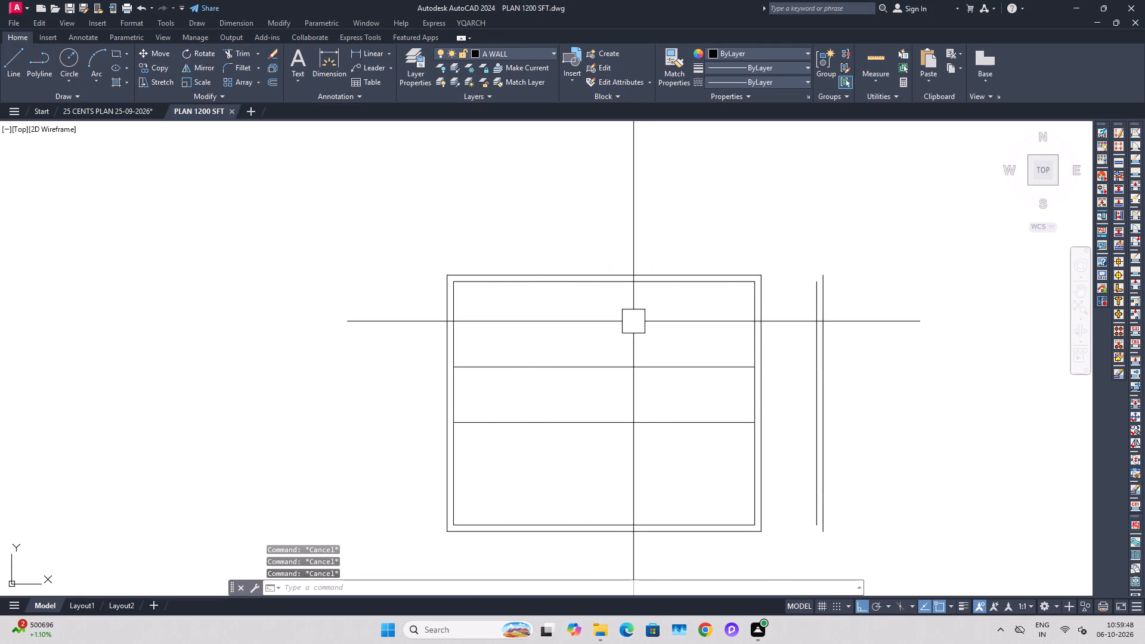
click(549, 624)
click(609, 556)
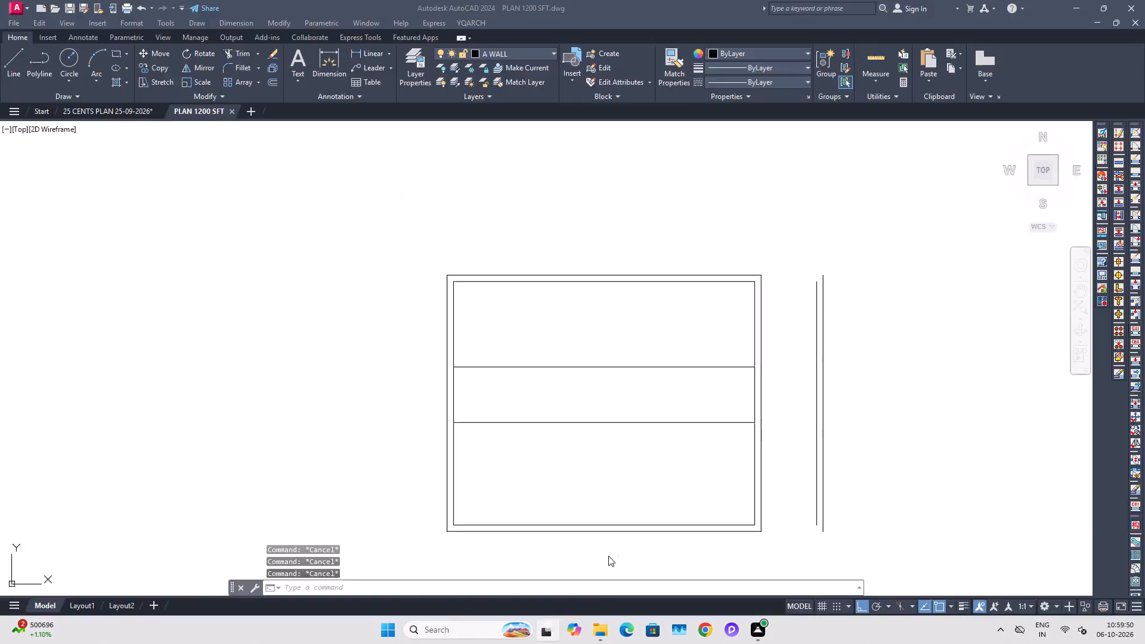
key(Escape)
key(Escape)
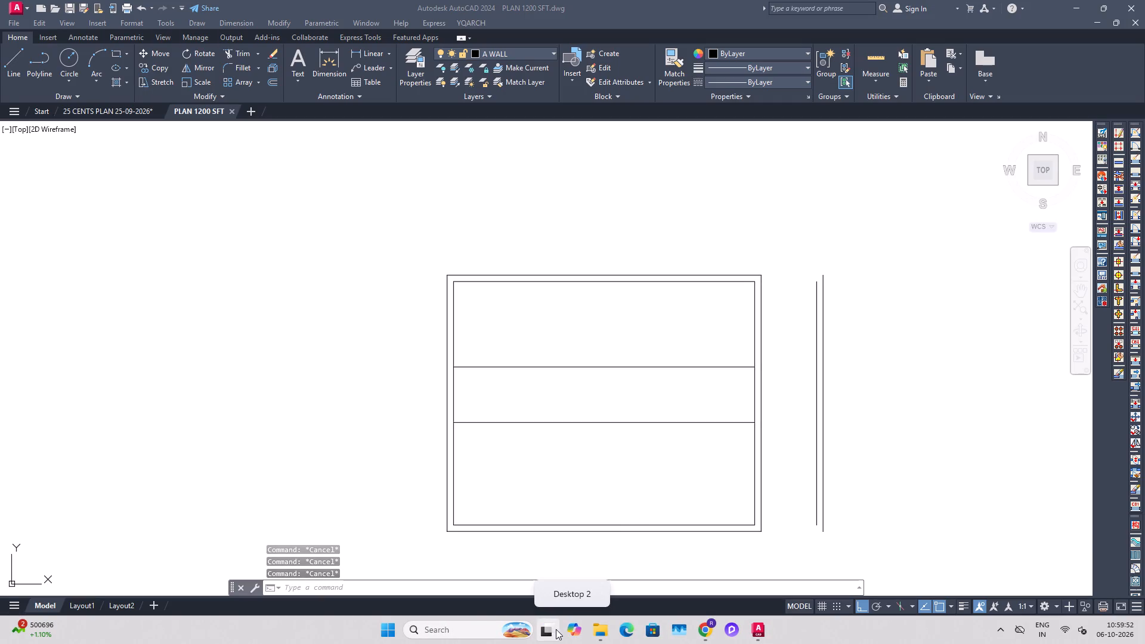
Bring up the virtual desktop overview from Desktop 2.
click(555, 629)
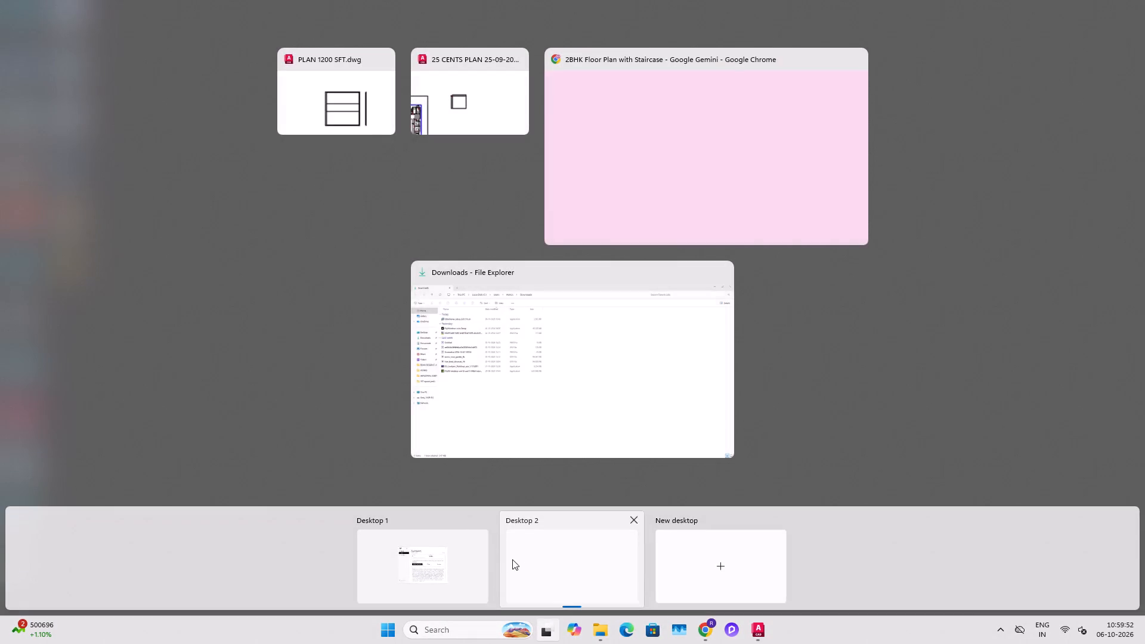
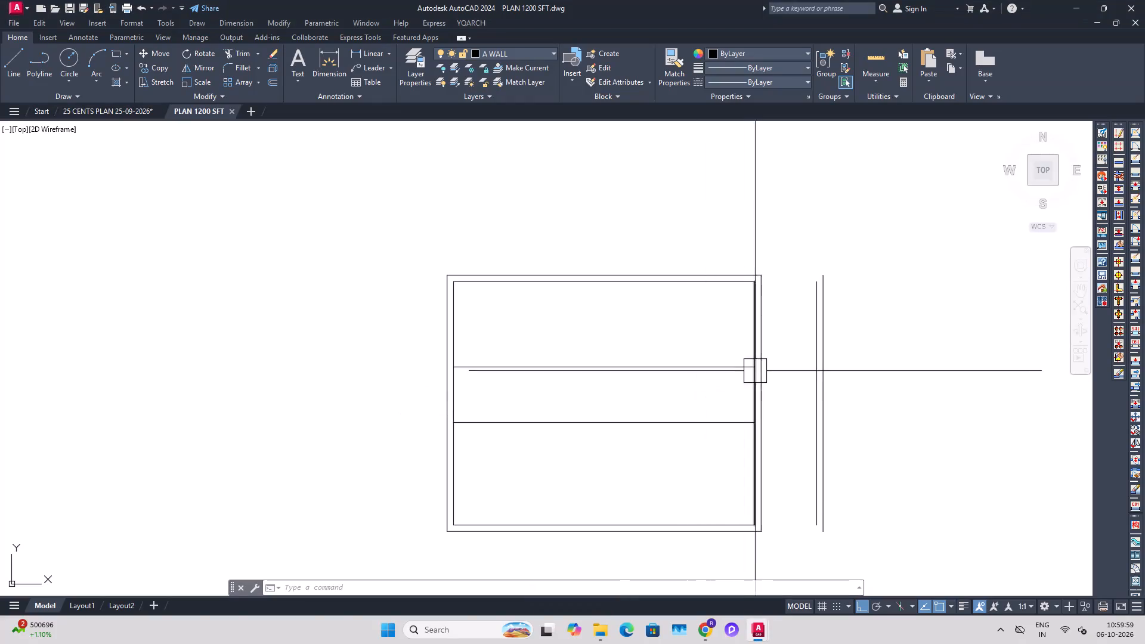
Save the PLAN 1200 SFT drawing.
middle_drag(716, 366, 603, 459)
key(Escape)
key(Escape)
middle_drag(620, 451, 641, 418)
key(ctrl+s)
middle_drag(638, 410, 689, 328)
key(Escape)
key(Escape)
key(ctrl+s)
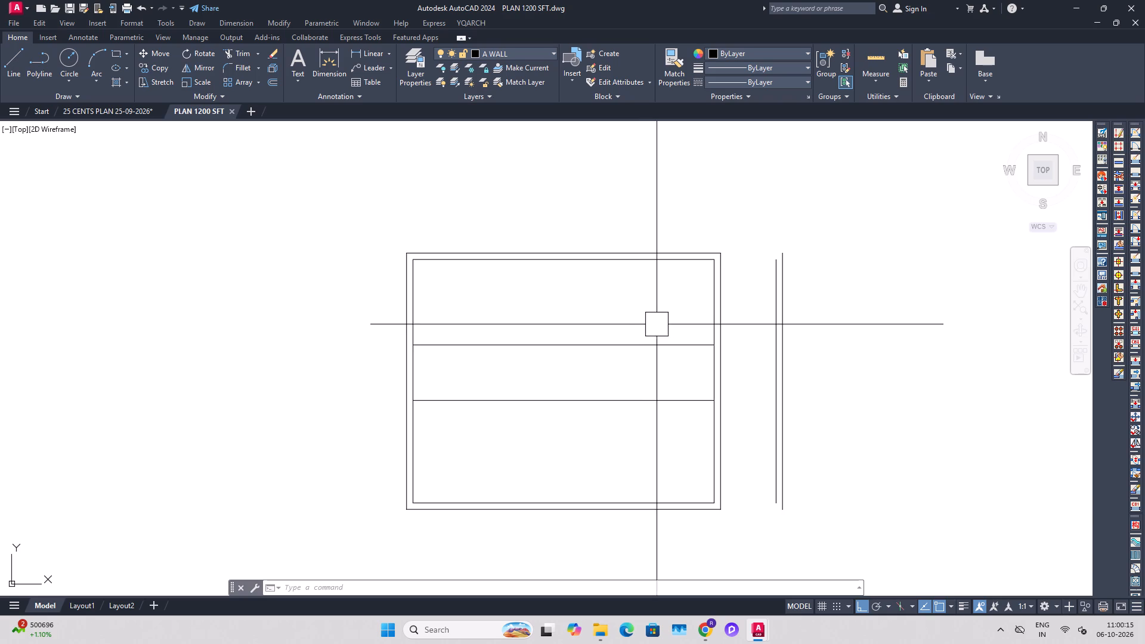
Offset the inner line of the plan's right outer wall 12' inward to start a vertical partition.
middle_drag(657, 324, 658, 367)
key(Escape)
key(Escape)
middle_drag(821, 348, 834, 321)
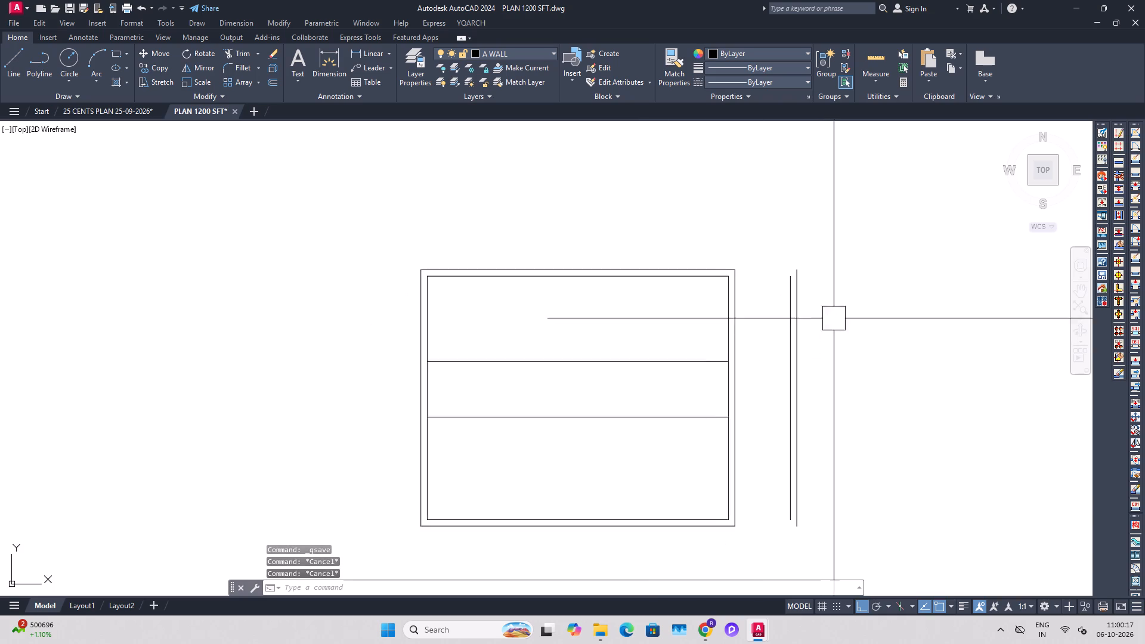
scroll(677, 409, up, 1)
middle_drag(710, 436, 732, 385)
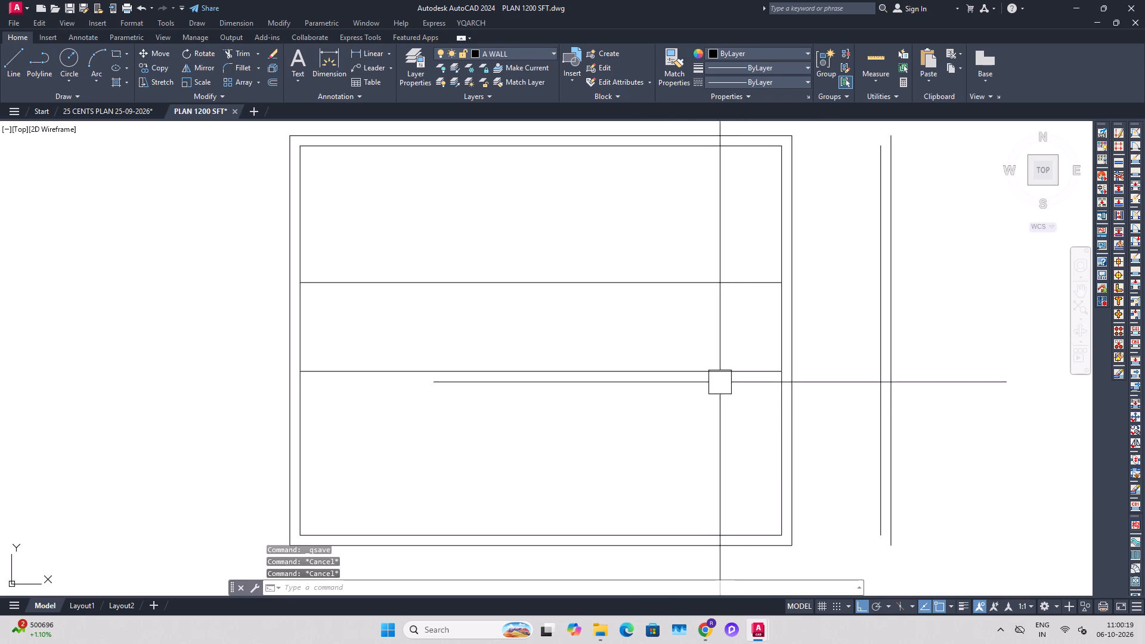
middle_drag(678, 416, 677, 398)
middle_drag(578, 408, 627, 408)
scroll(690, 394, down, 1)
text(O 12')
key(Return)
click(767, 434)
click(738, 434)
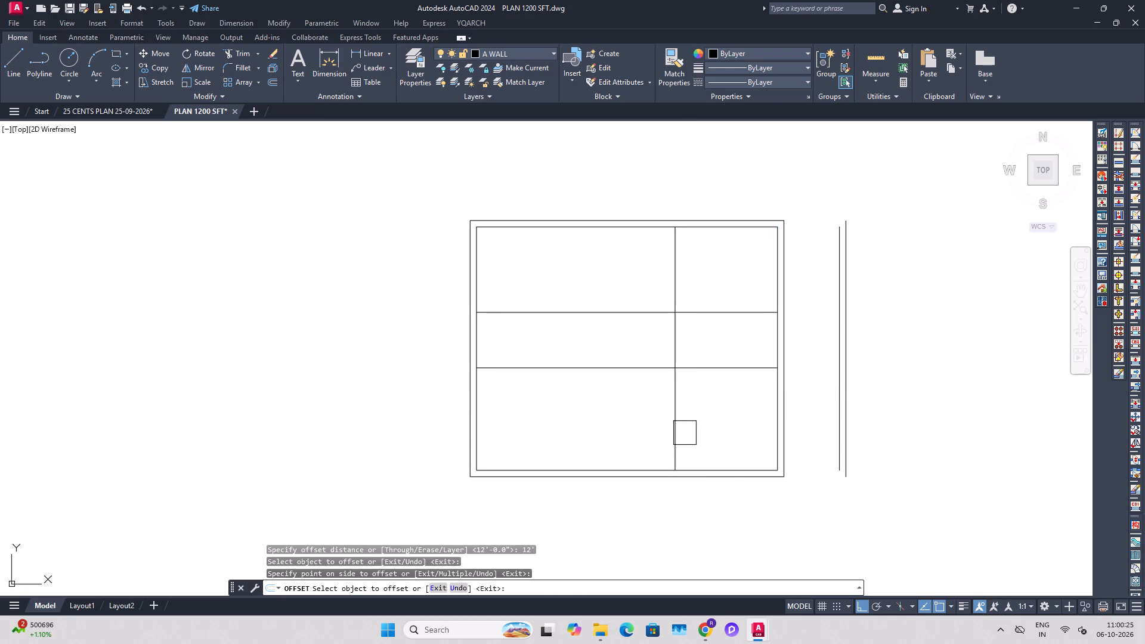
scroll(696, 419, up, 1)
key(Escape)
Move the lower horizontal partition line up by 1'.
click(711, 341)
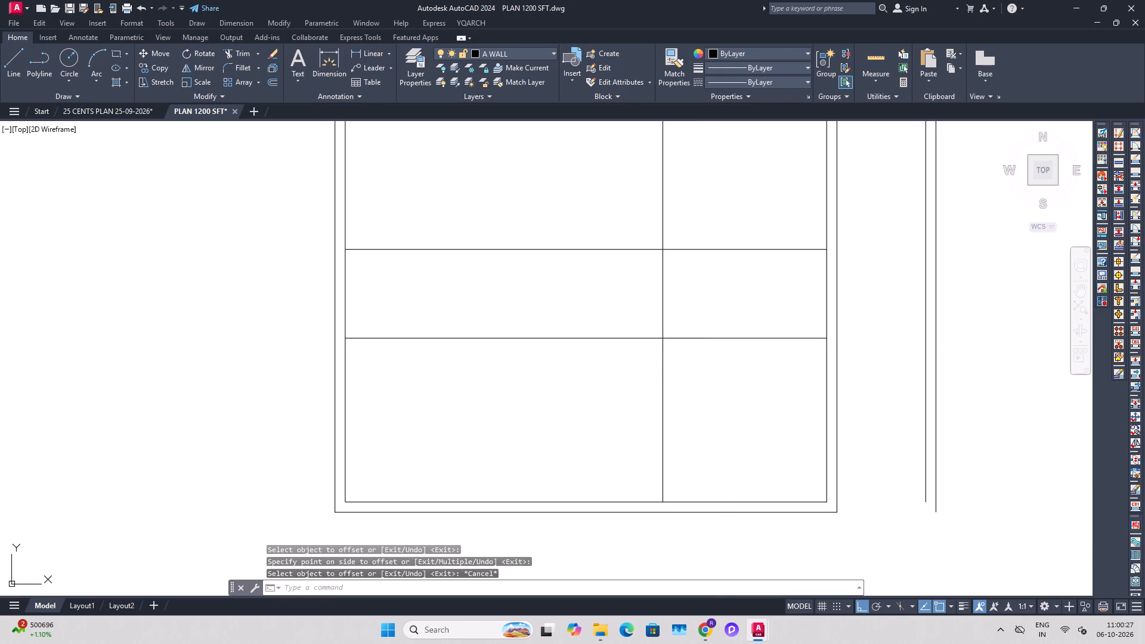
text(M)
key(space)
click(725, 397)
click(728, 387)
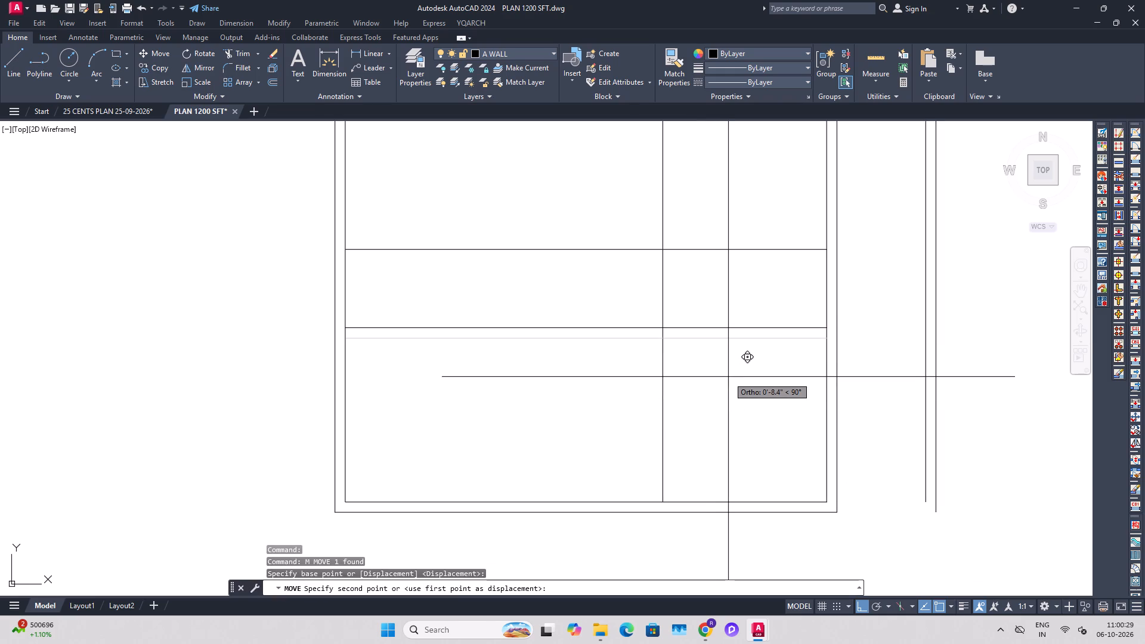
text(1')
key(Return)
key(Escape)
key(Escape)
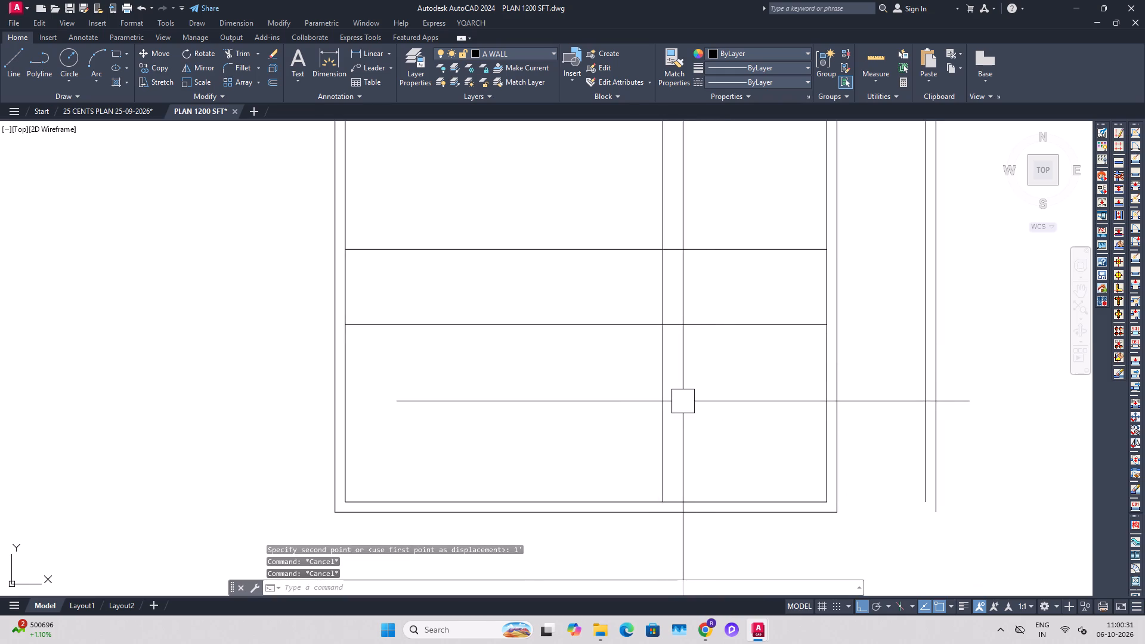
Offset the vertical partition line 4.5" to its left and both horizontal partition lines 4.5" upward to form double-line walls.
text(O)
key(space)
key(4)
key(period)
text(5")
key(Return)
drag(667, 382, 639, 379)
click(609, 376)
middle_drag(694, 332, 707, 411)
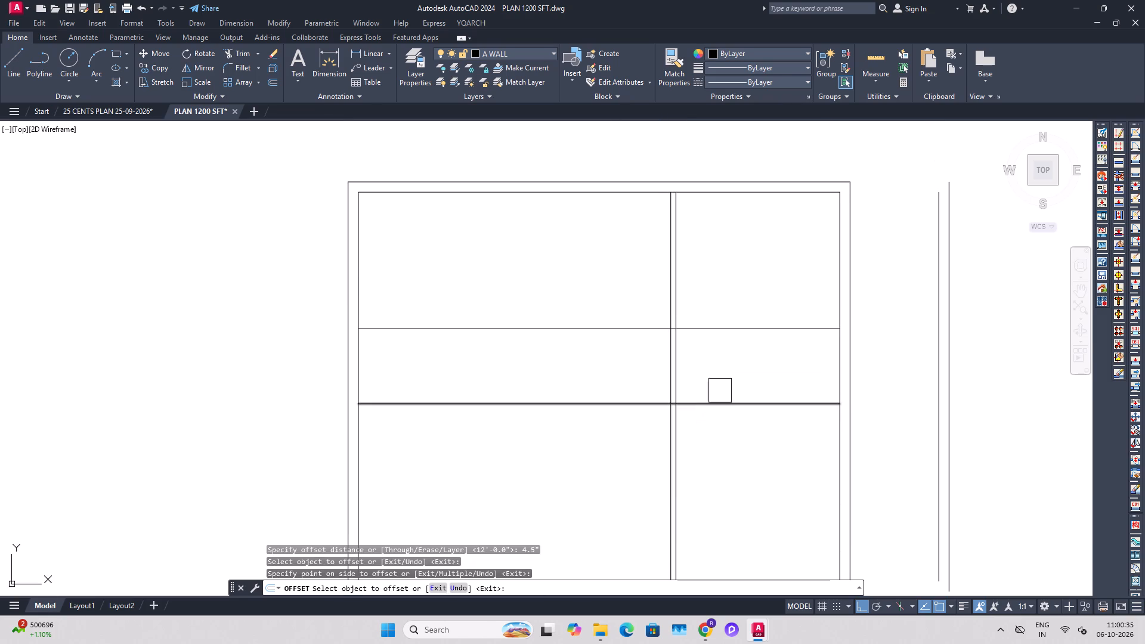
drag(740, 321, 740, 312)
click(742, 287)
click(729, 406)
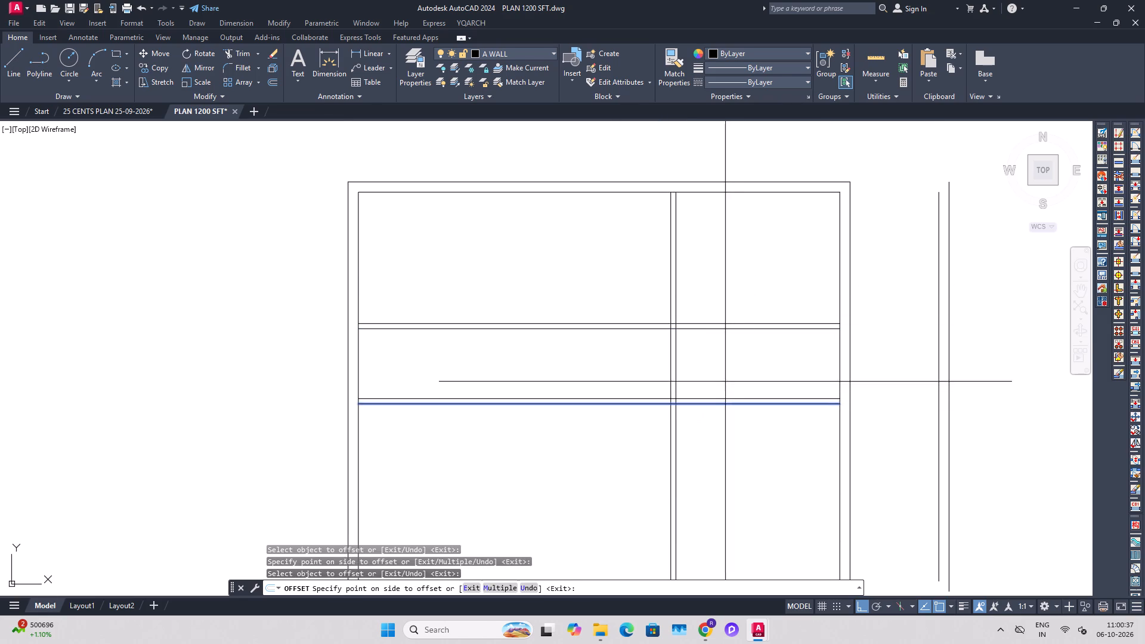
click(725, 380)
middle_drag(725, 429, 734, 385)
middle_drag(729, 392, 741, 363)
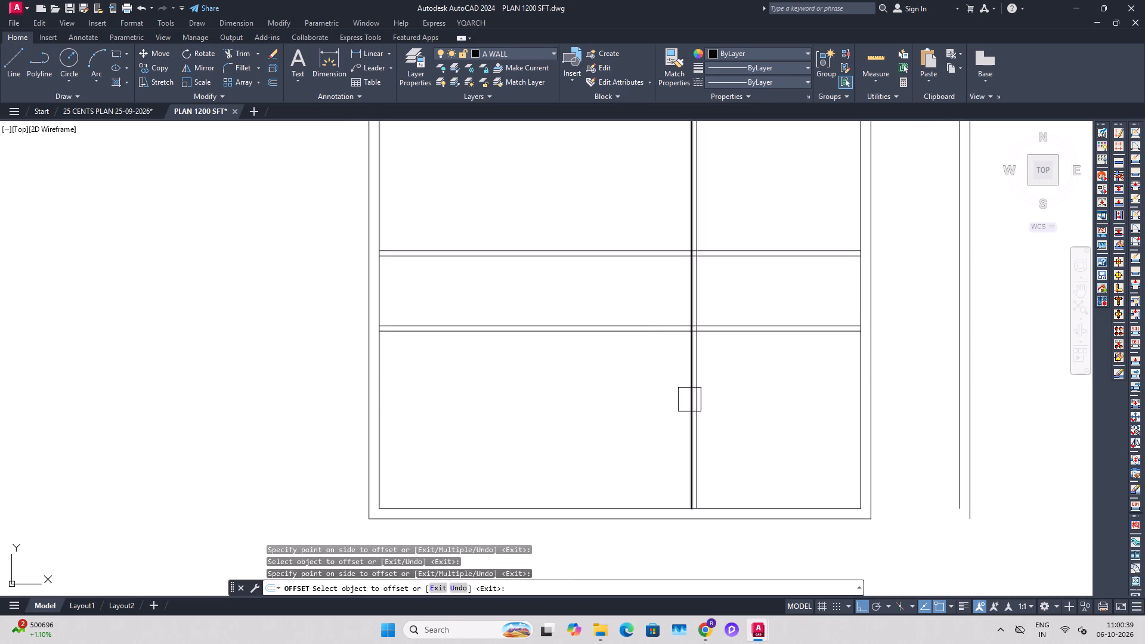
key(Escape)
key(Escape)
key(Escape)
key(Escape)
Check the clear width between the left inner wall and the vertical partition with a temporary linear dimension, and erase it.
click(373, 54)
click(382, 510)
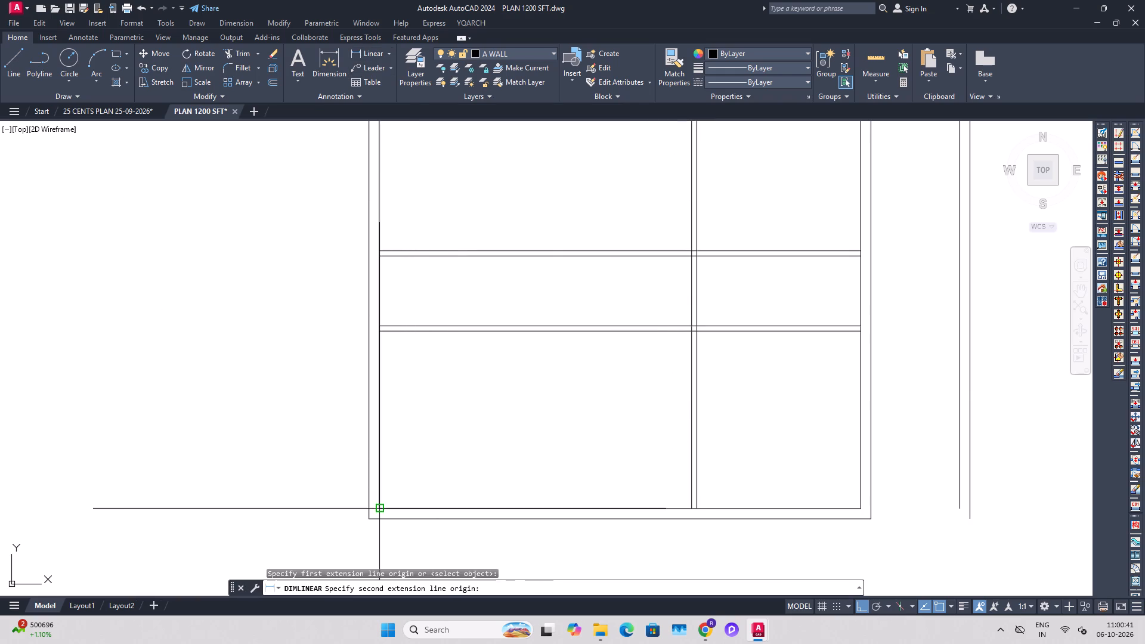
click(688, 507)
click(637, 467)
click(572, 470)
key(Delete)
Offset the left line of the vertical partition 12' to the left for a second vertical partition.
middle_drag(622, 492, 639, 503)
text(O)
key(space)
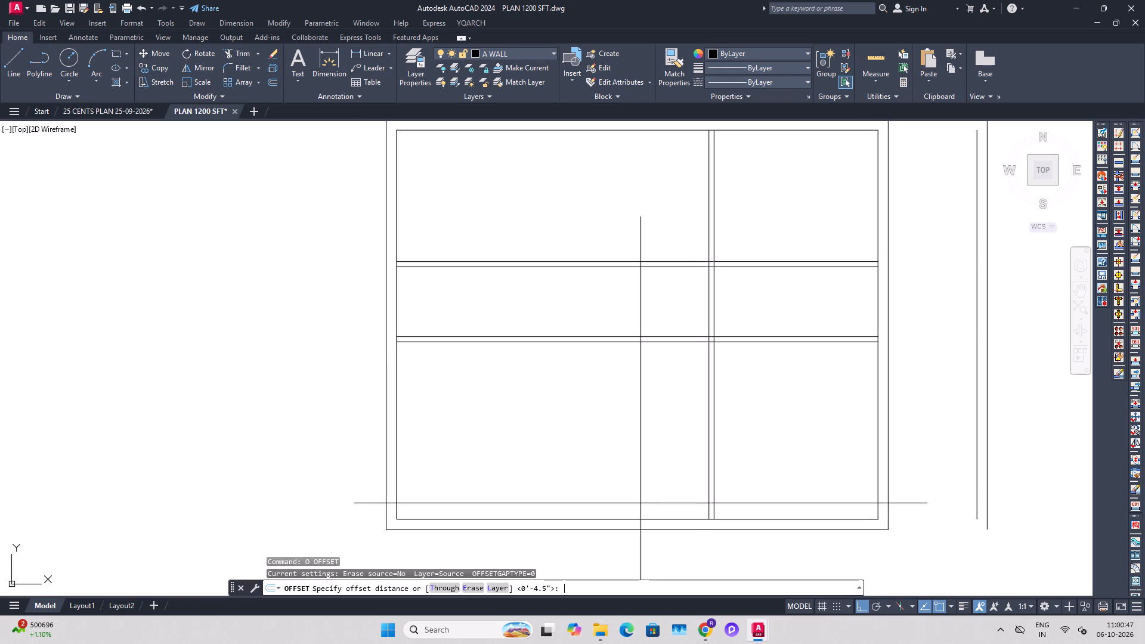
text(12')
key(Return)
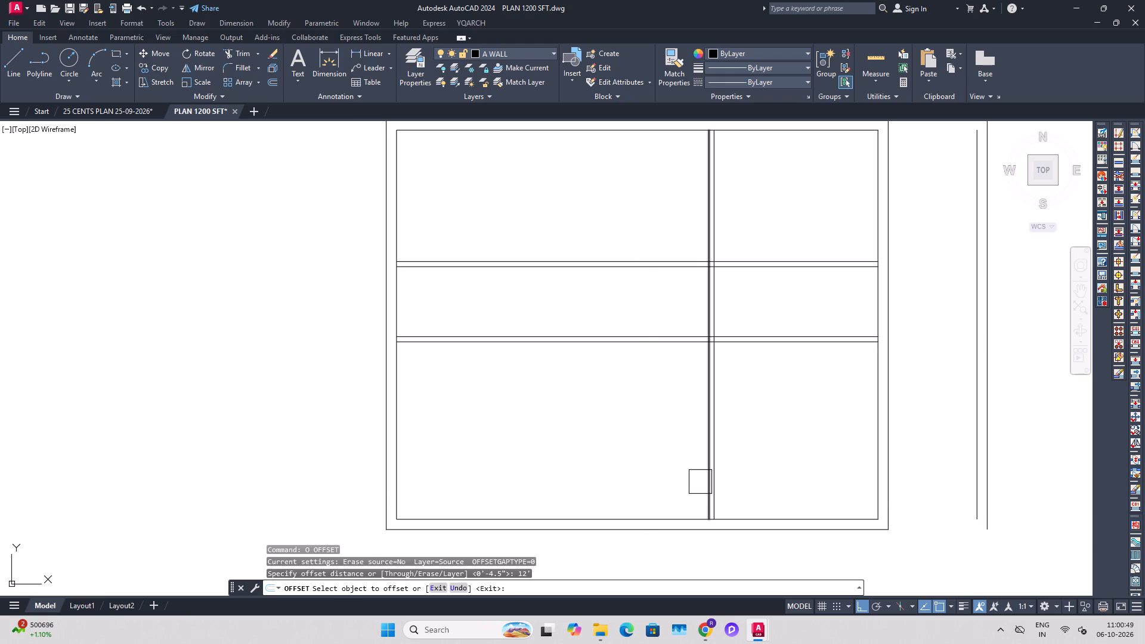
drag(702, 481, 686, 481)
click(640, 479)
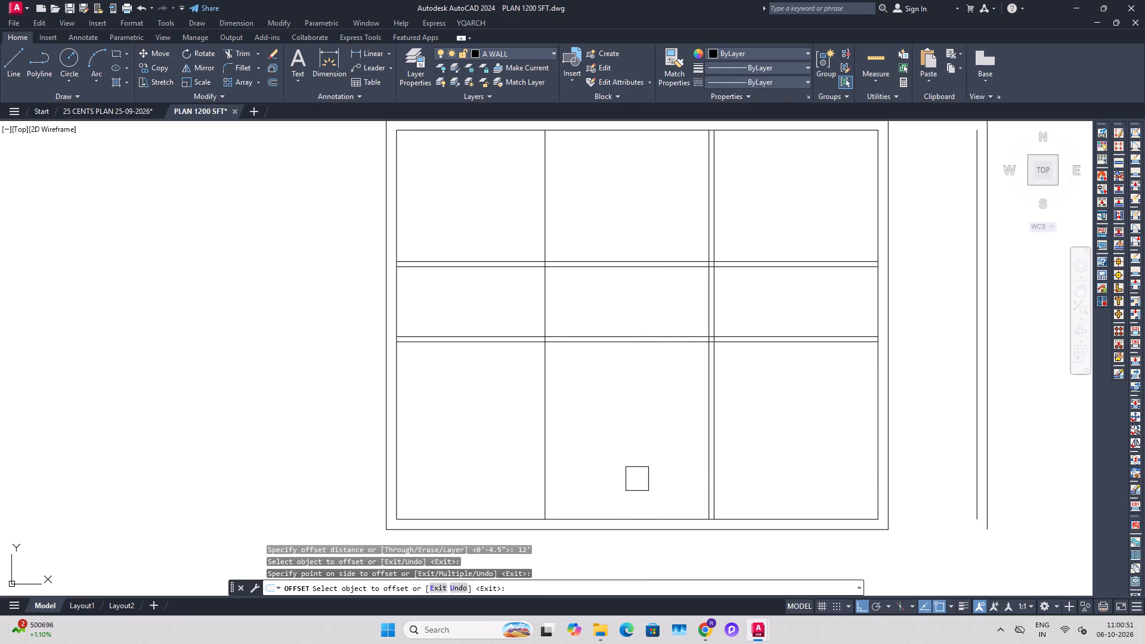
middle_drag(620, 479, 664, 501)
key(Escape)
key(Escape)
key(Escape)
Check the width between the left inner wall and the new vertical line with a temporary linear dimension, and erase it.
click(377, 57)
middle_drag(567, 436, 577, 371)
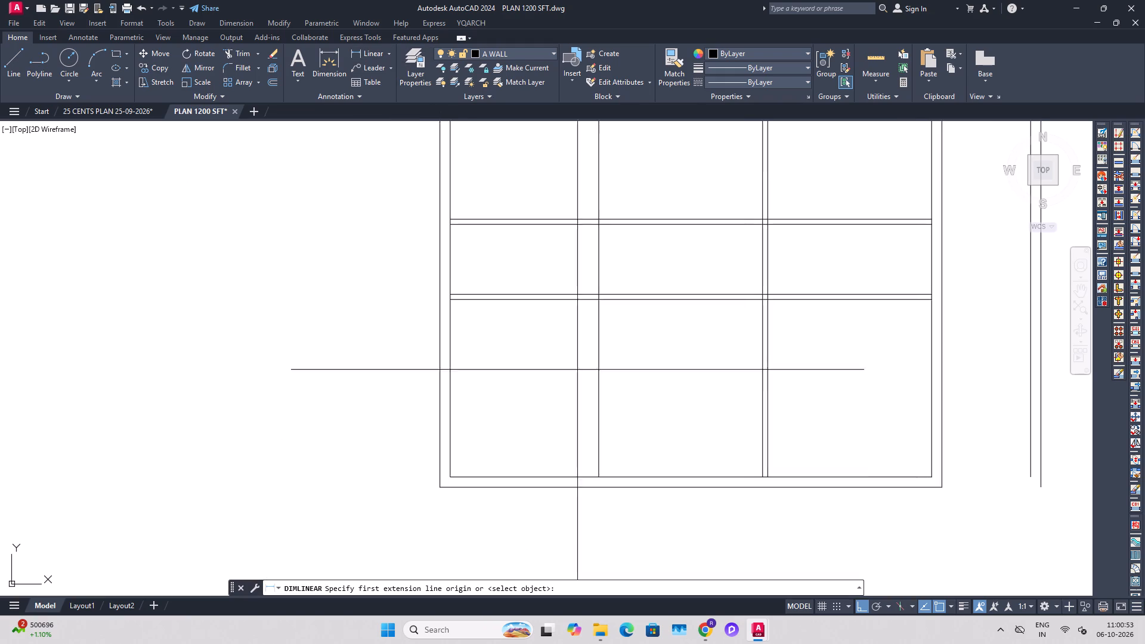
click(452, 419)
click(597, 423)
click(583, 410)
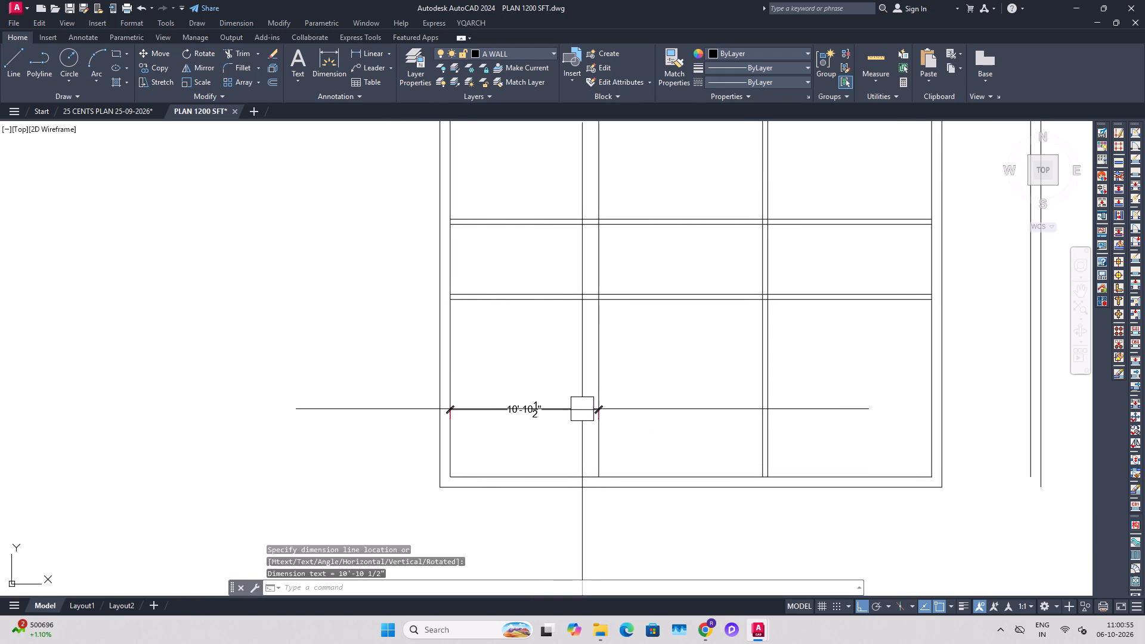
scroll(533, 409, up, 1)
click(533, 409)
scroll(585, 421, down, 1)
key(Delete)
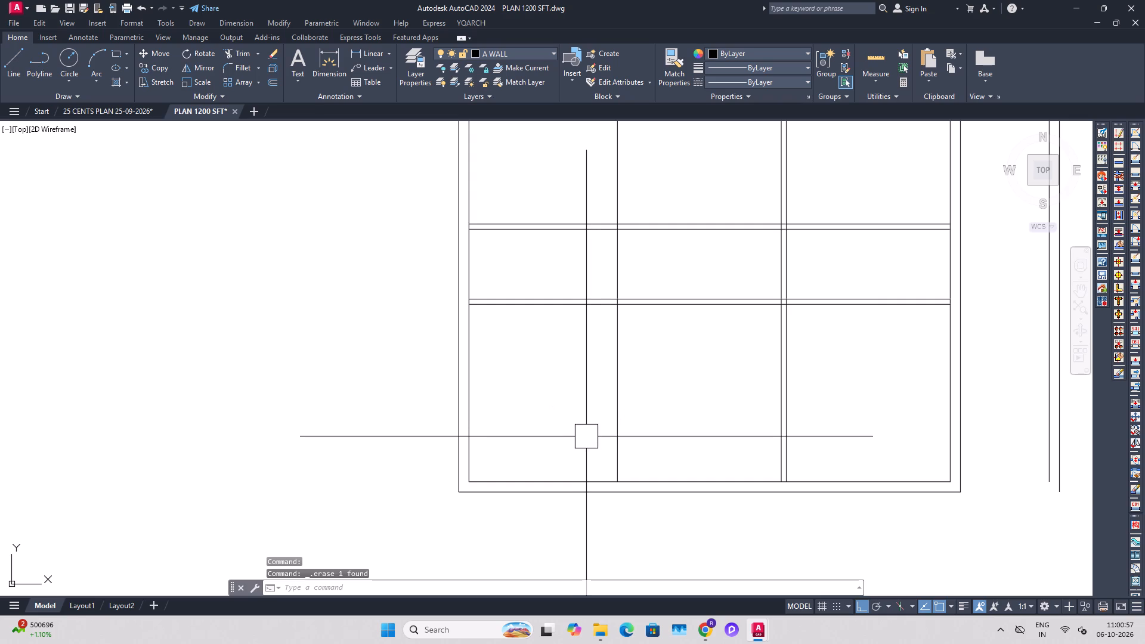
Offset the second vertical partition line 4.5" to the left to give the wall its thickness.
key(o)
key(space)
text(4.5")
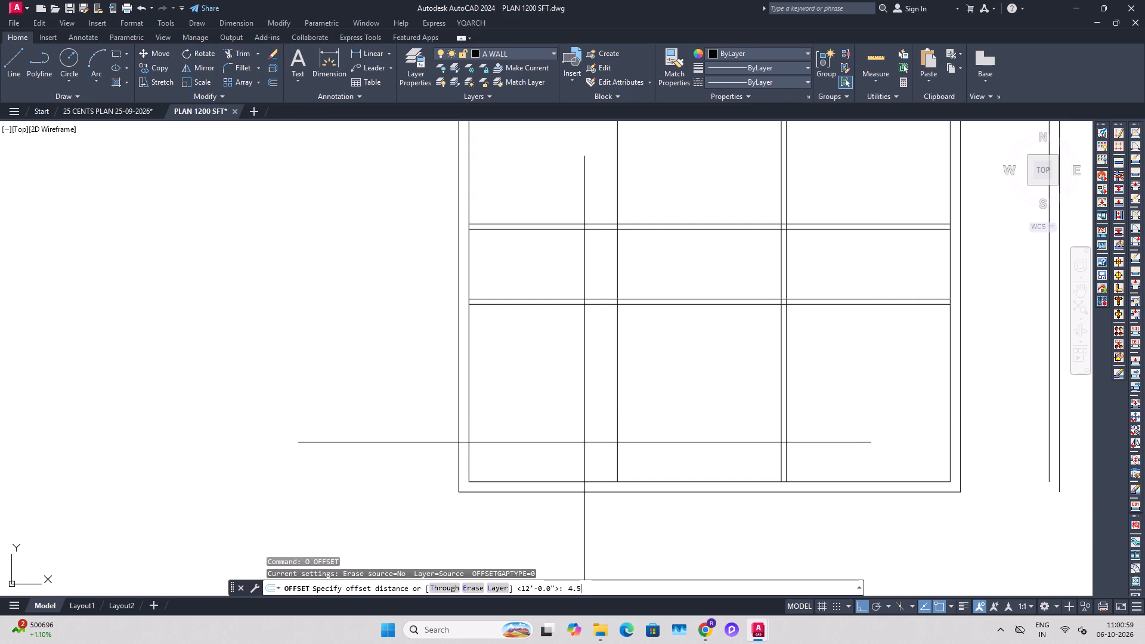
key(Return)
drag(611, 437, 578, 436)
click(574, 436)
key(Escape)
key(Escape)
Trim both vertical partitions above the upper horizontal partition, and both horizontal partitions left of the left vertical partition.
middle_drag(631, 408, 615, 456)
middle_drag(698, 411, 654, 494)
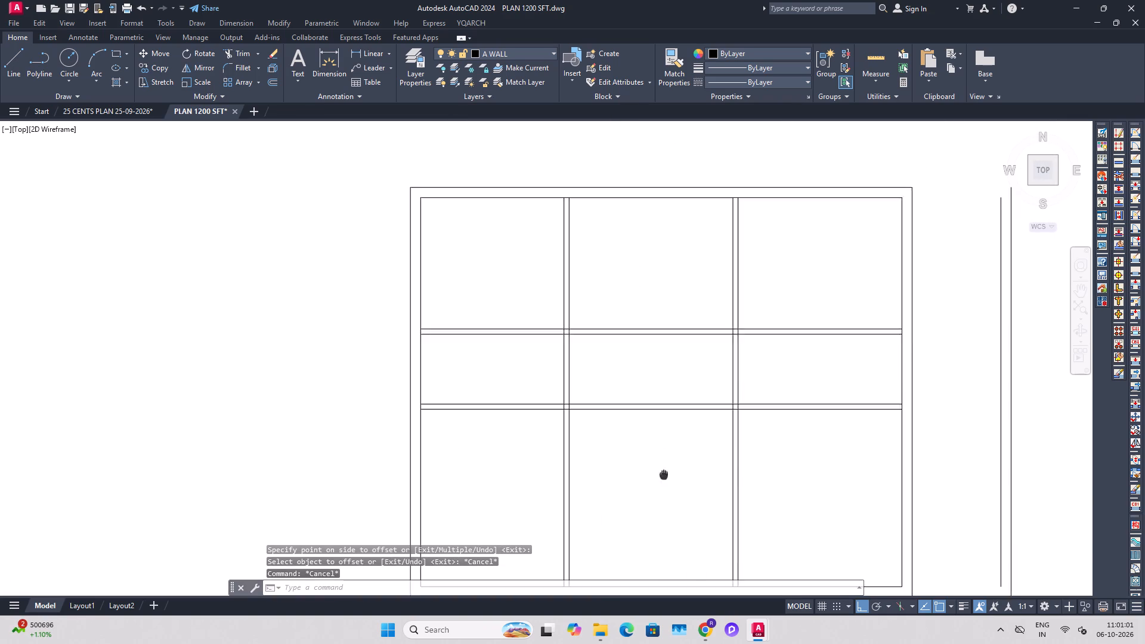
middle_drag(654, 494, 651, 500)
key(t)
key(r)
key(space)
click(762, 316)
click(638, 315)
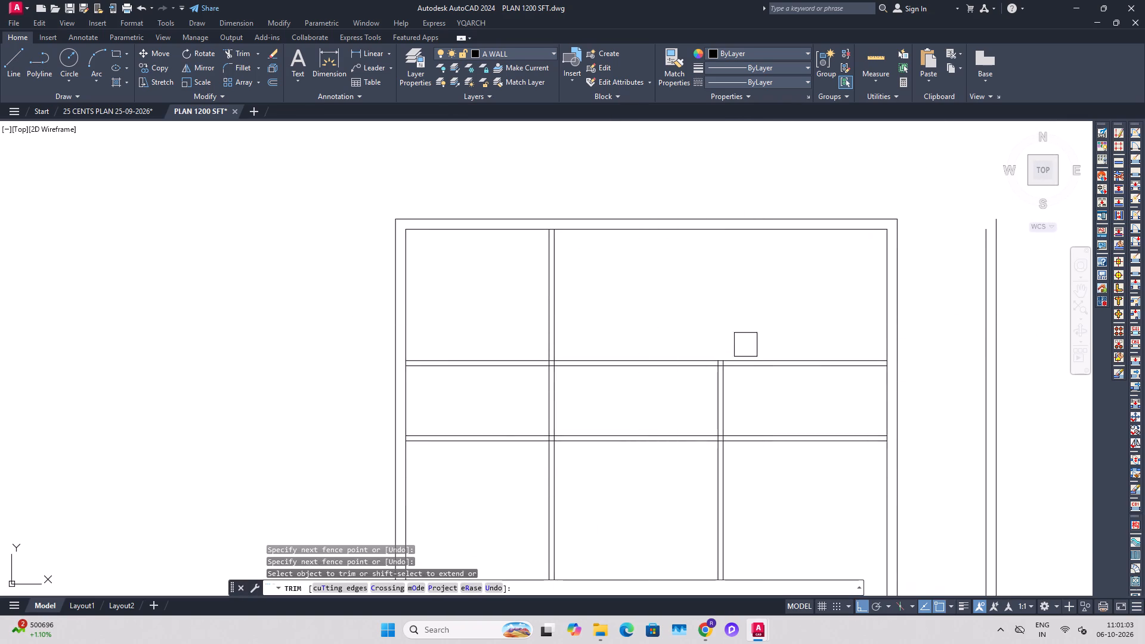
drag(676, 287, 662, 287)
click(515, 305)
click(544, 295)
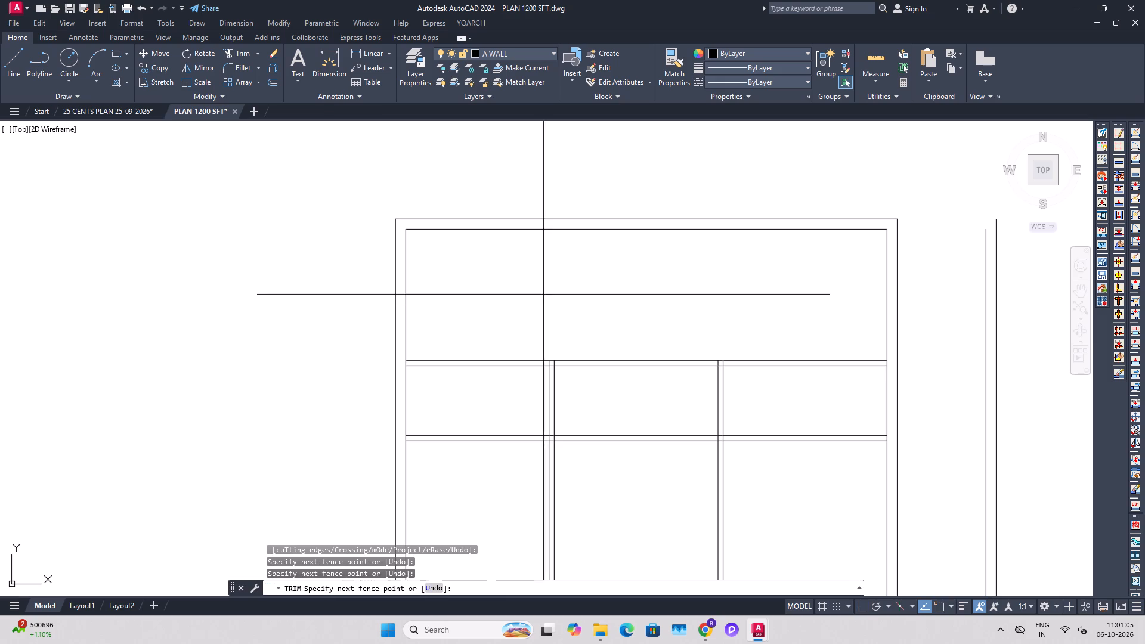
click(488, 454)
Trim the upper horizontal partition between the two vertical partitions, and the left vertical partition between the two horizontal ones.
drag(628, 398, 617, 385)
click(552, 323)
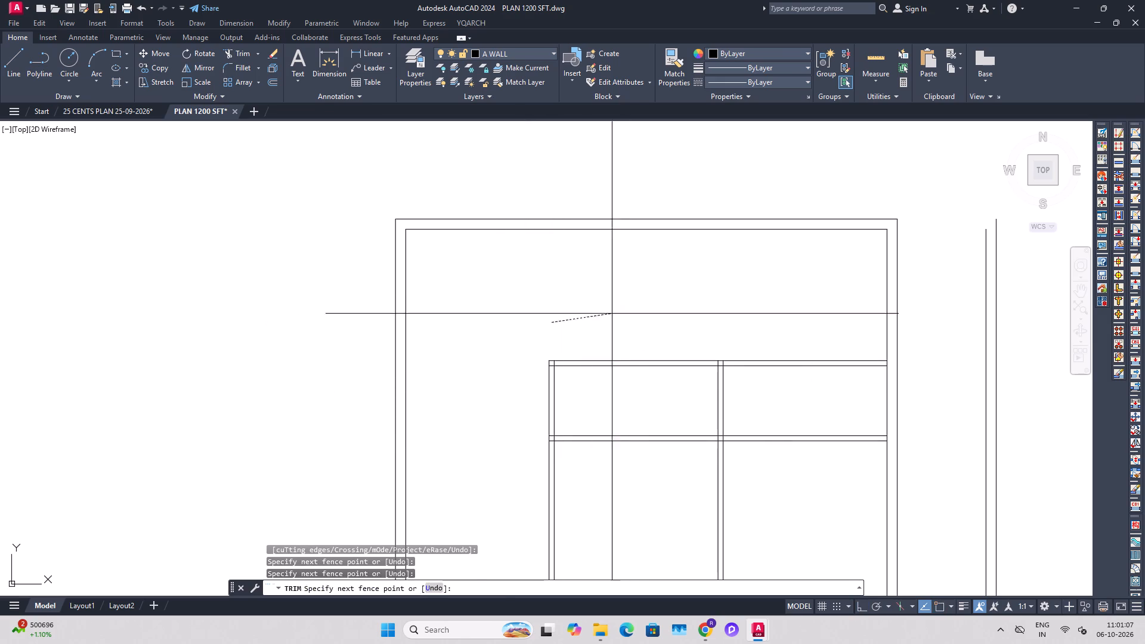
drag(641, 332, 646, 357)
click(632, 379)
drag(652, 312, 596, 349)
click(565, 376)
click(539, 392)
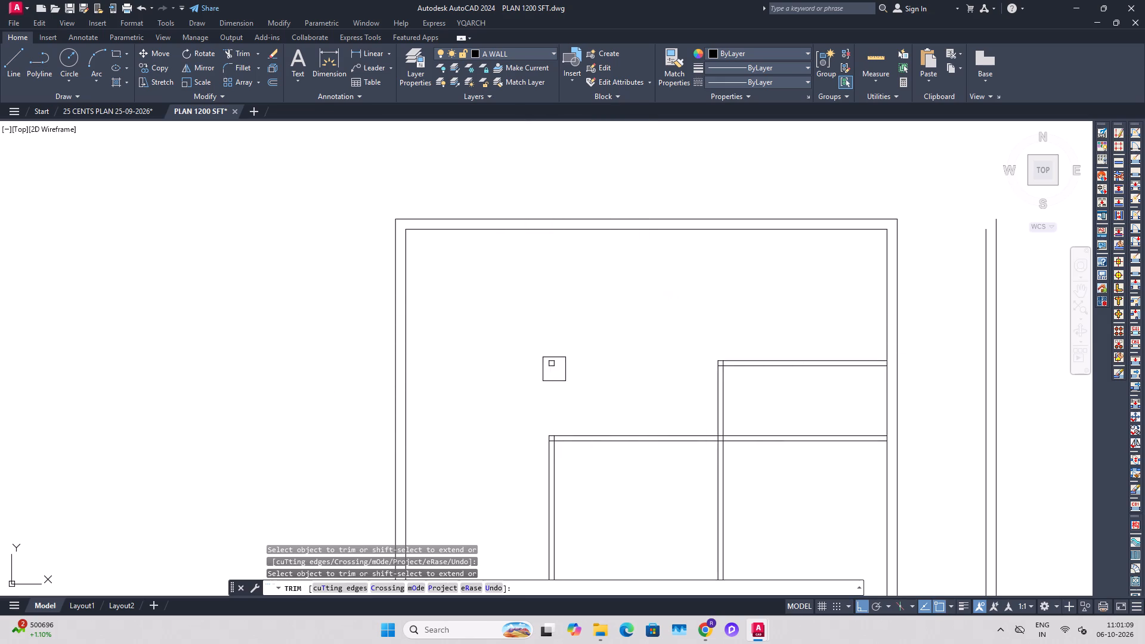
double_click(553, 366)
click(561, 362)
click(538, 363)
Trim the overlapping line ends at the upper-left corner of the lower middle room.
scroll(527, 462, up, 5)
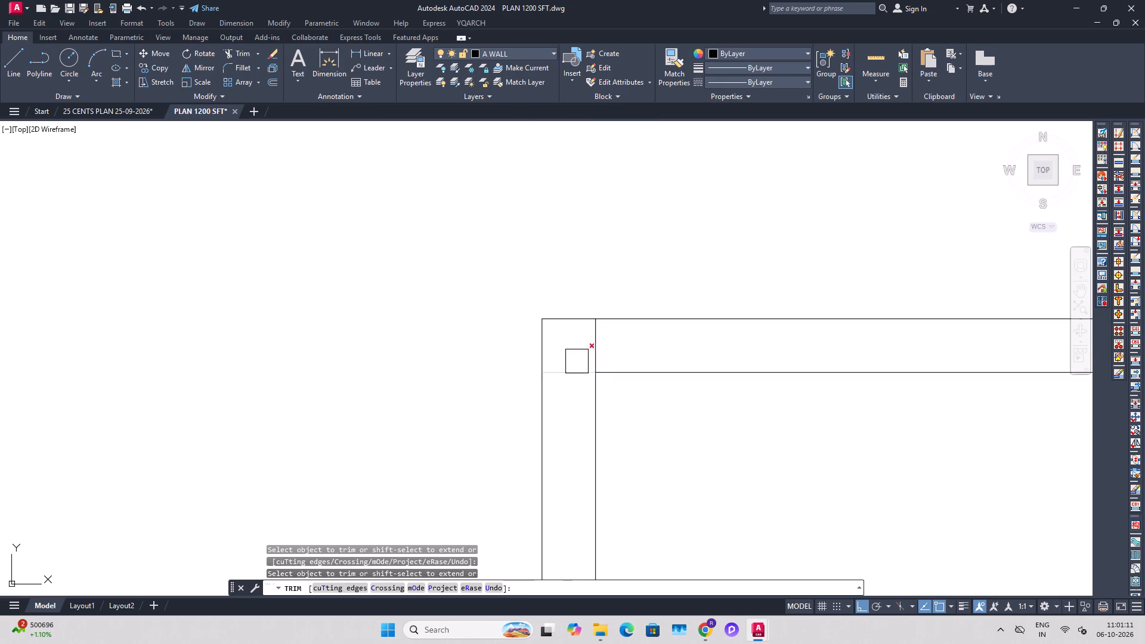
drag(568, 372, 582, 366)
click(594, 357)
key(Escape)
Erase the stray line fragment left above the lower middle room's upper-left corner.
scroll(582, 361, down, 3)
middle_drag(703, 301, 513, 391)
drag(546, 212, 526, 221)
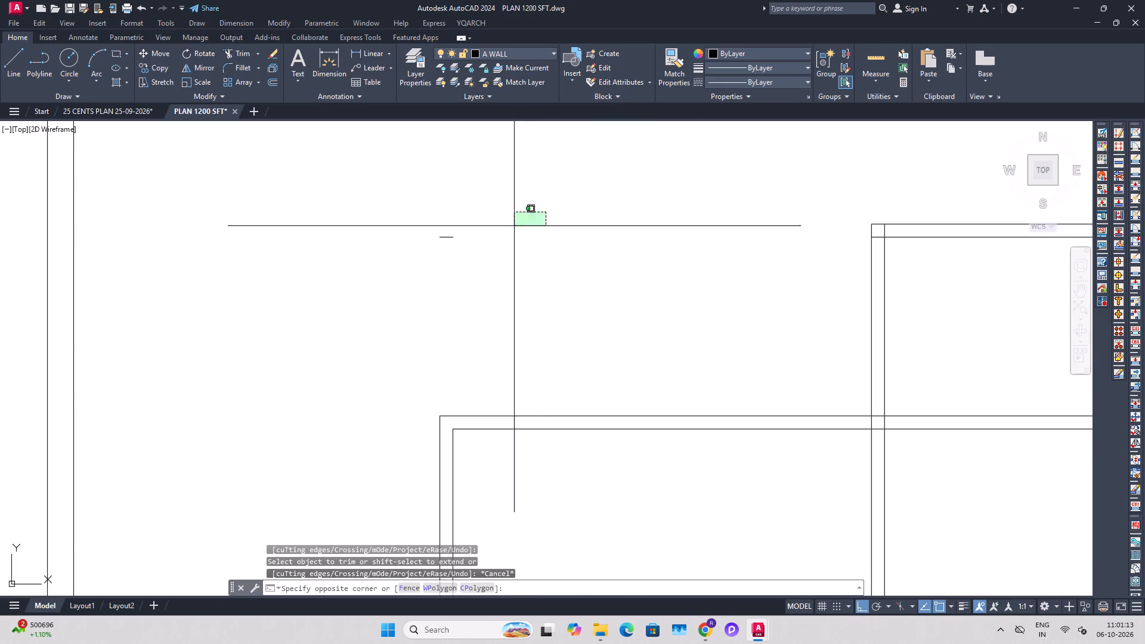
click(421, 285)
scroll(483, 335, down, 2)
key(Delete)
Trim the four crossing line segments inside the junction of the right vertical partition and the lower horizontal partition.
middle_drag(623, 318, 613, 348)
scroll(634, 371, up, 1)
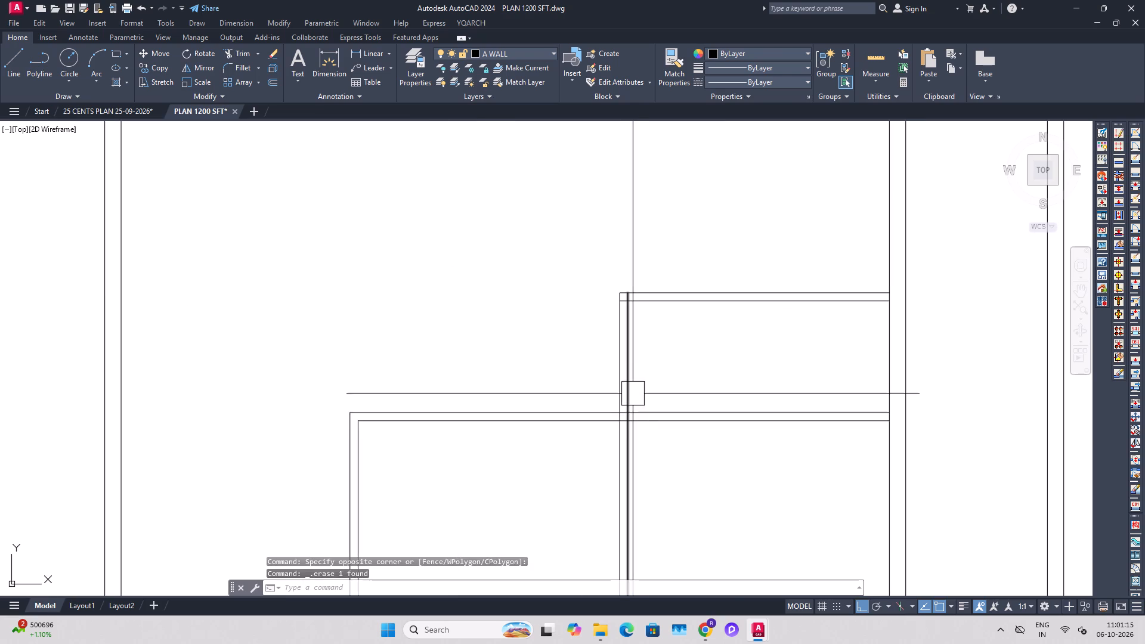
key(Escape)
key(Escape)
key(t)
key(r)
key(space)
scroll(634, 425, up, 4)
click(570, 404)
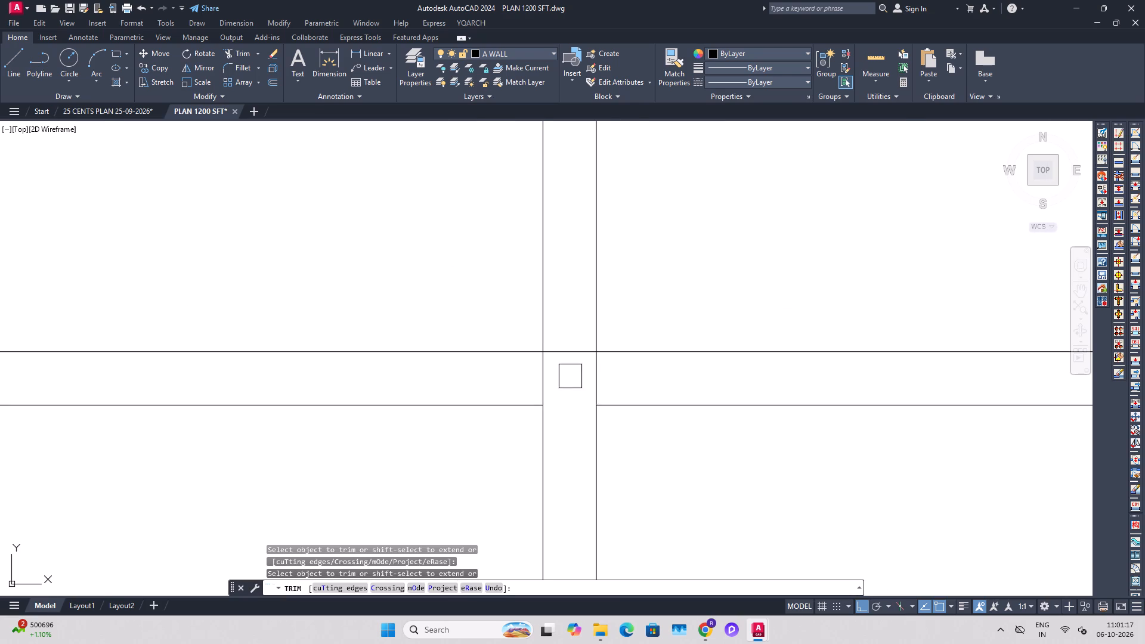
click(572, 354)
click(598, 379)
click(547, 381)
scroll(554, 392, down, 2)
Trim the overlapping line ends at the upper-left corner of the small room along the right wall.
middle_drag(617, 245, 590, 538)
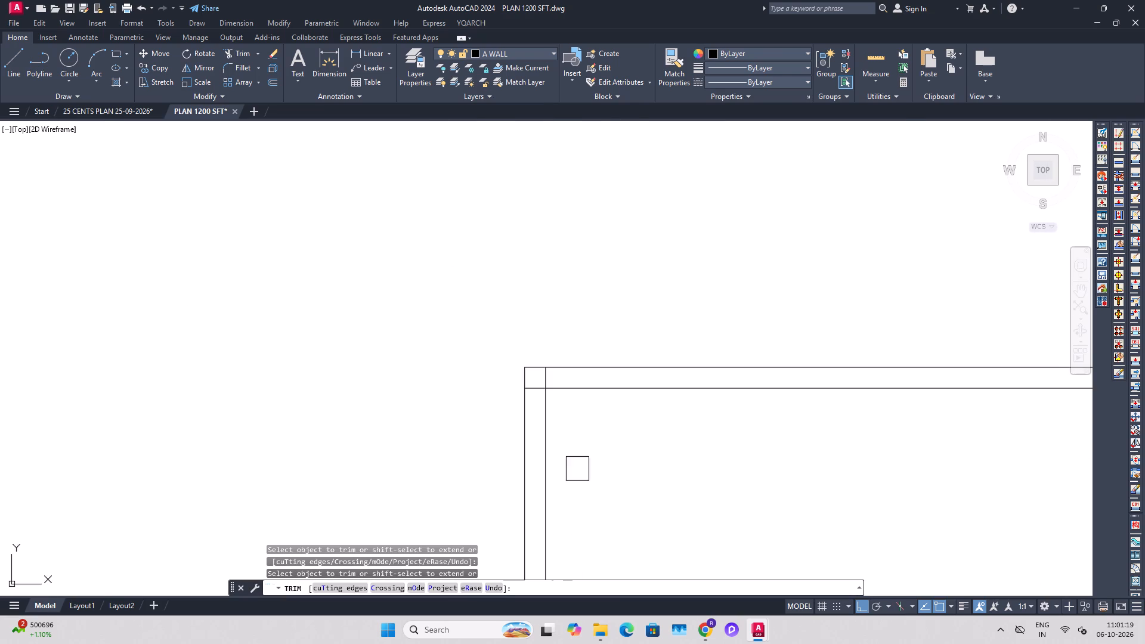
scroll(552, 371, up, 3)
click(489, 391)
click(516, 377)
key(Escape)
scroll(574, 345, down, 6)
key(Escape)
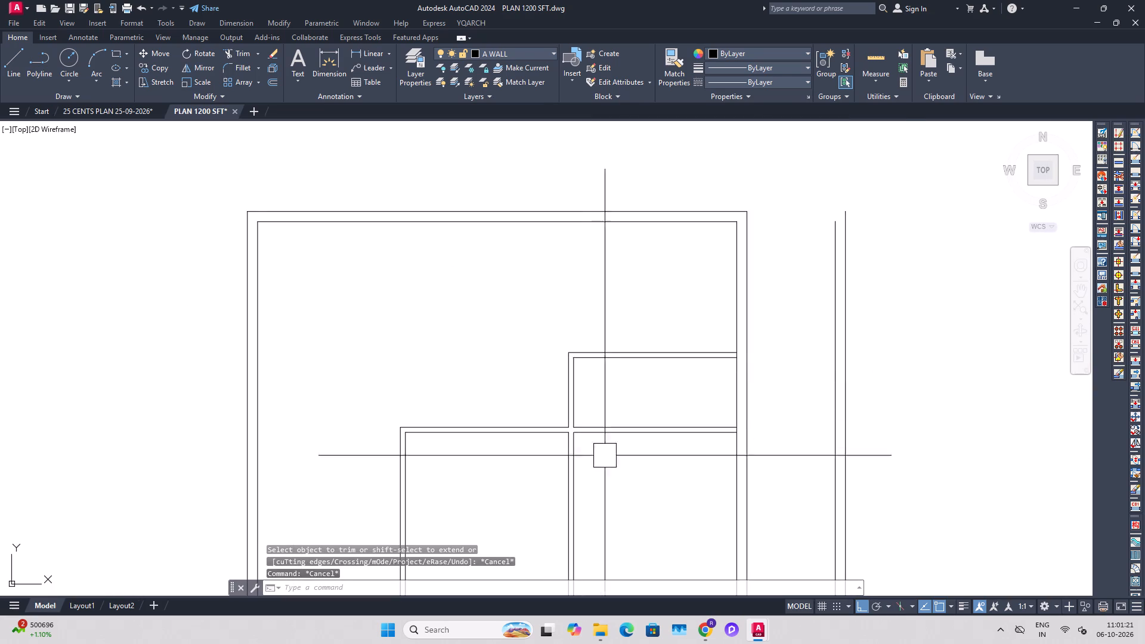
Trim the bottom wall's inner line between the two lines of the left vertical partition.
middle_drag(605, 456, 605, 417)
key(Escape)
key(Escape)
middle_drag(552, 432, 556, 369)
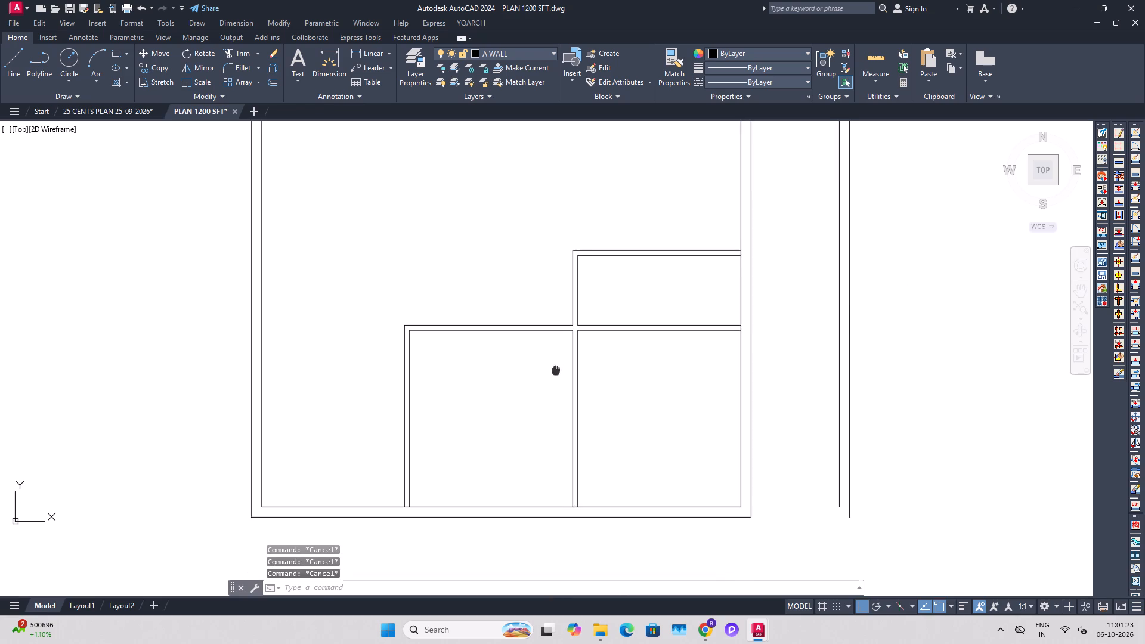
middle_drag(556, 369, 568, 411)
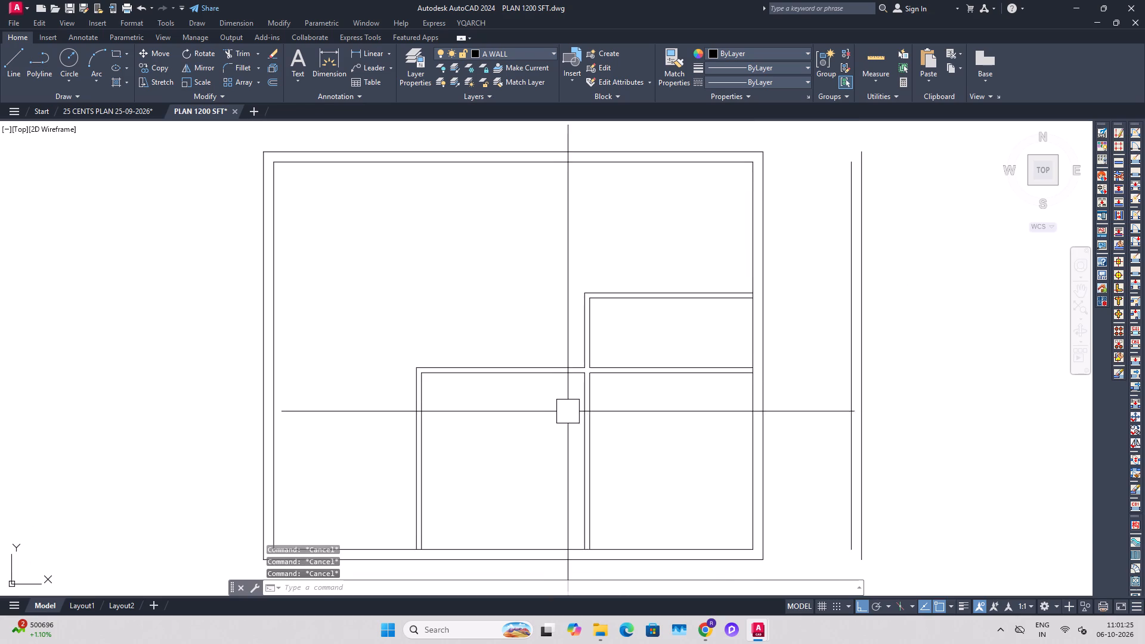
text(TR)
key(space)
middle_drag(524, 493, 525, 466)
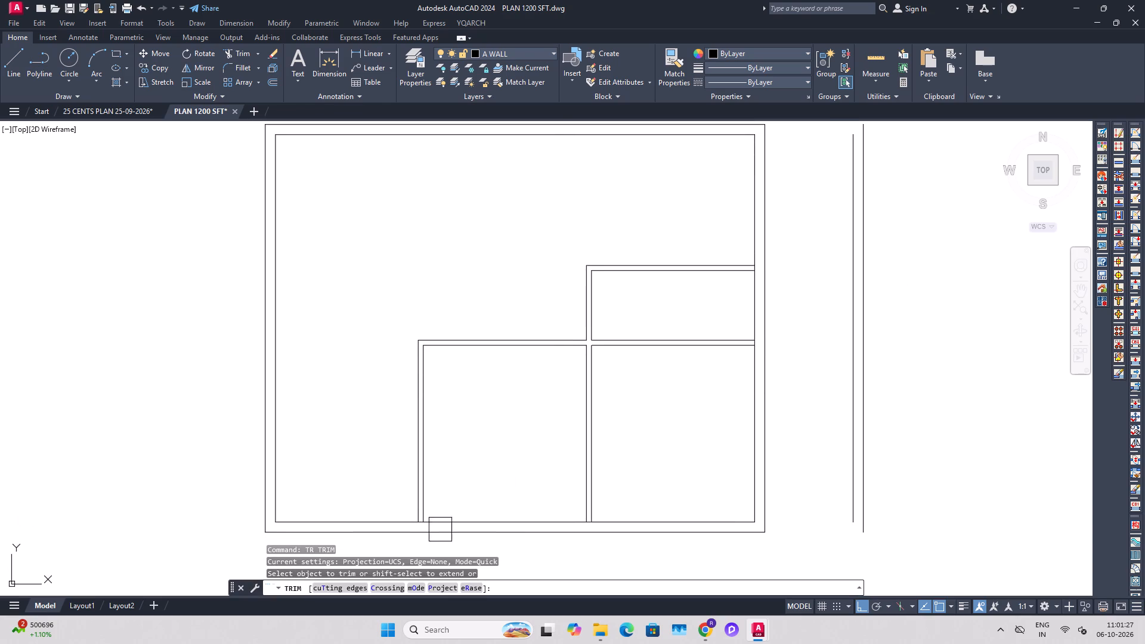
scroll(386, 565, up, 6)
middle_drag(398, 561, 409, 488)
middle_drag(409, 485, 437, 384)
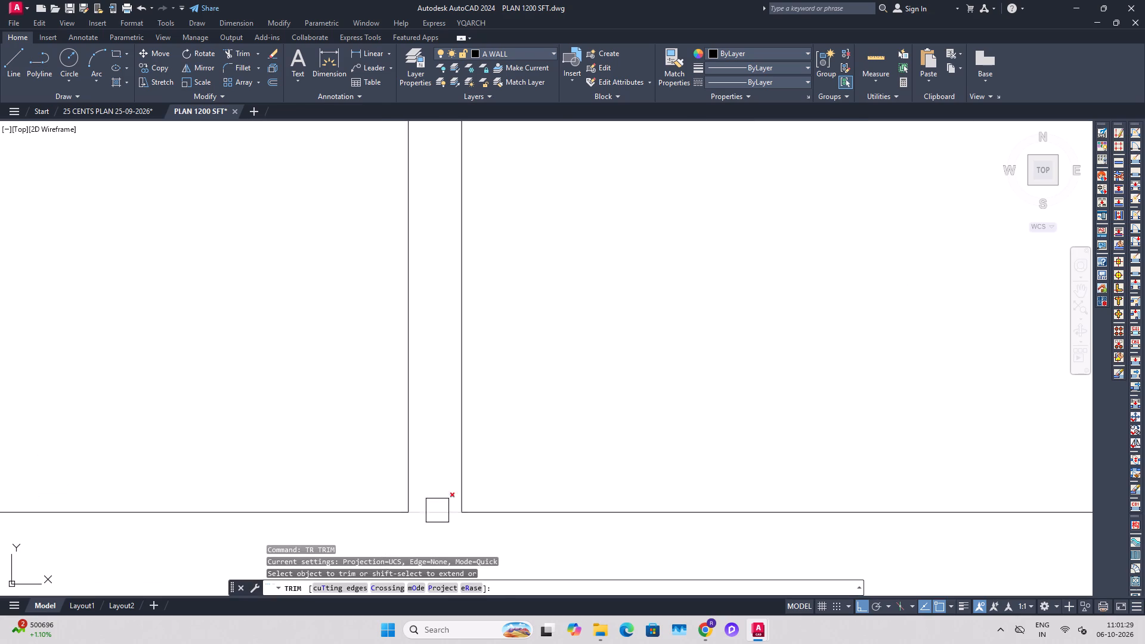
click(437, 510)
key(Escape)
Trim the bottom wall's inner line between the two lines of the right vertical partition.
scroll(463, 487, down, 6)
scroll(608, 455, up, 2)
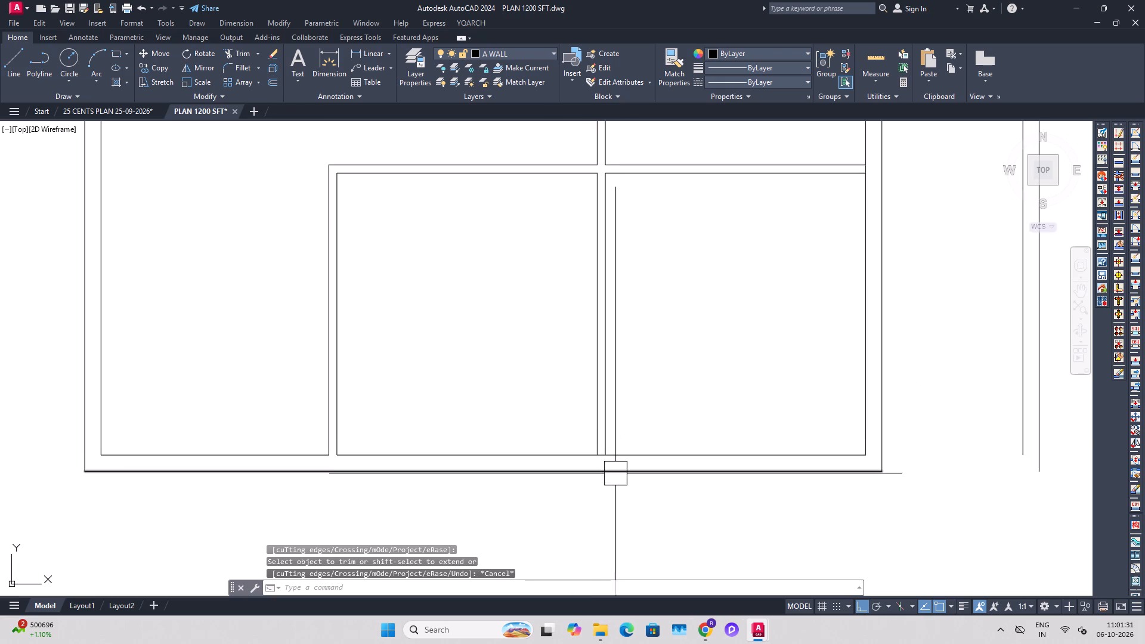
key(t)
key(r)
key(space)
scroll(595, 468, up, 4)
click(619, 415)
key(Escape)
scroll(602, 472, down, 6)
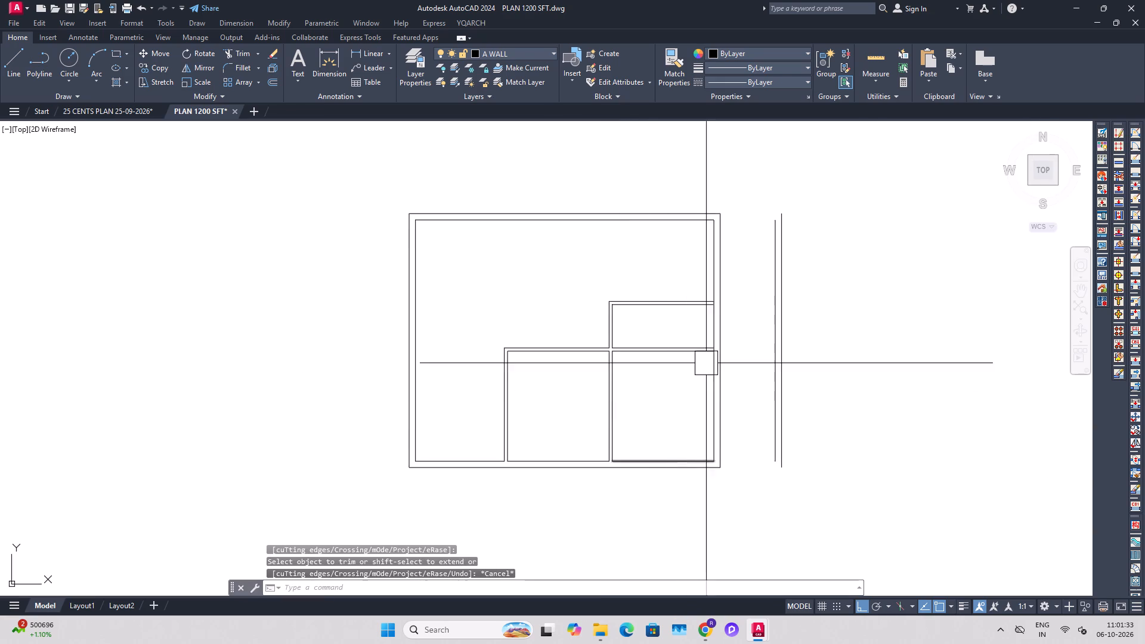
Dimension the vertical distance from the top wall's inner line to the small right-hand room's upper partition line.
middle_drag(705, 371, 711, 397)
click(366, 54)
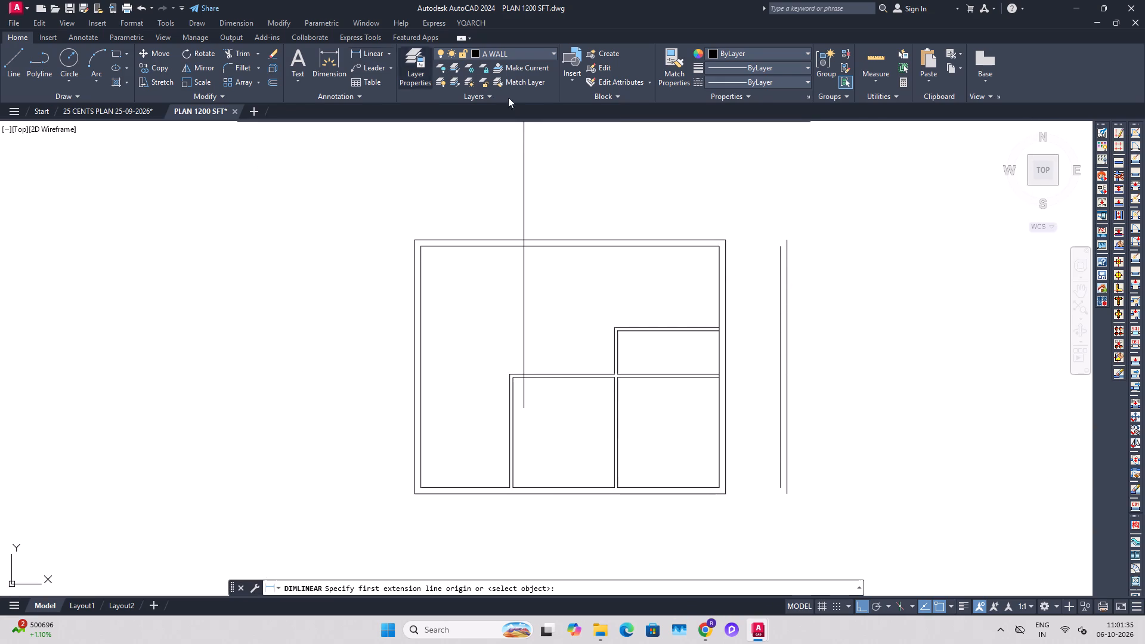
scroll(673, 250, up, 1)
click(689, 247)
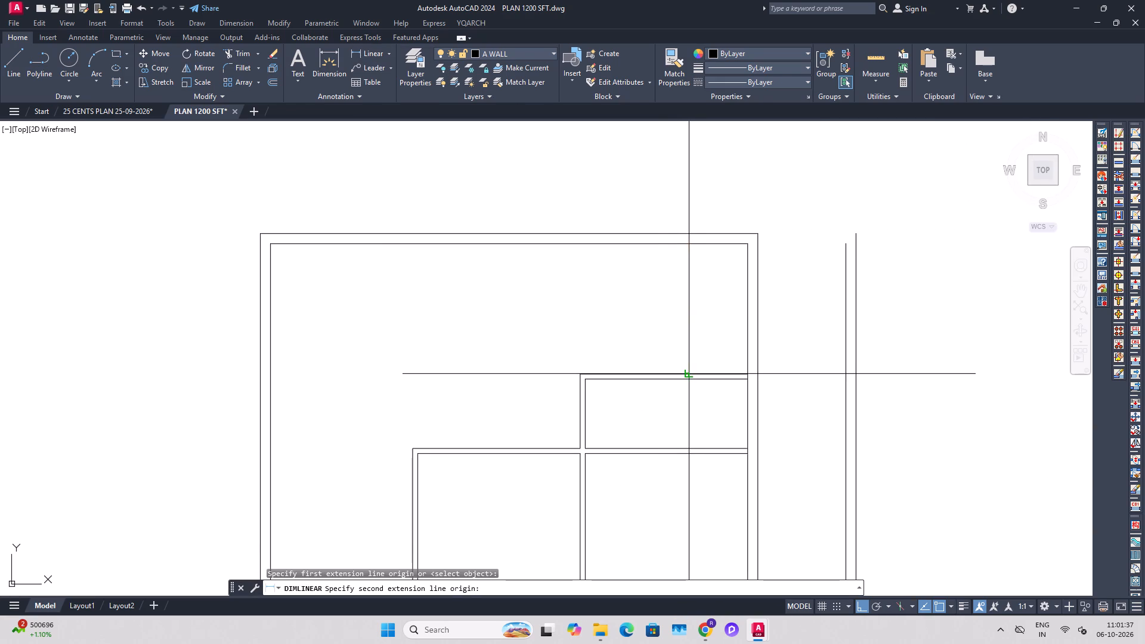
click(691, 372)
click(666, 358)
key(Escape)
key(Escape)
Dimension the inside height of the small room along the right wall.
click(357, 54)
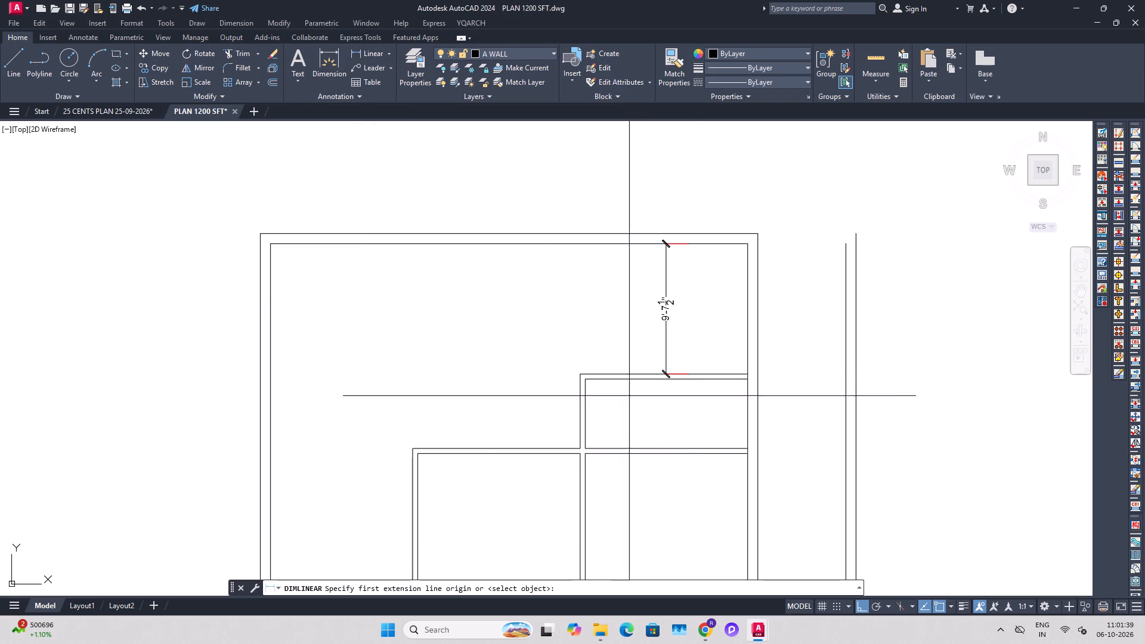
scroll(678, 414, up, 2)
click(690, 329)
click(692, 505)
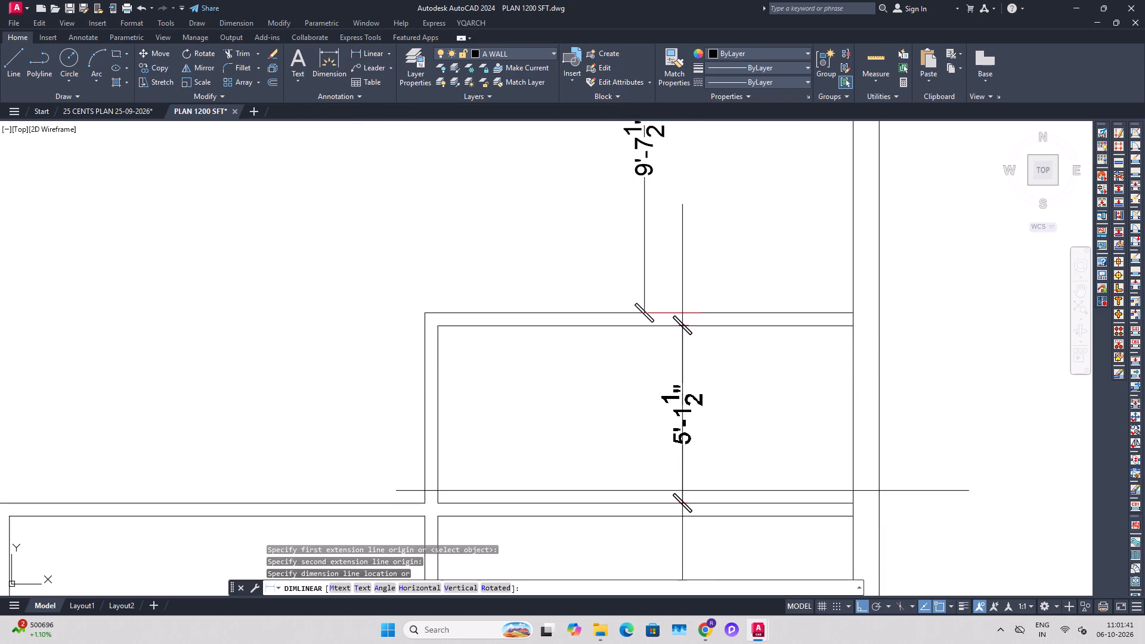
click(688, 475)
Erase the two vertical check dimensions above and inside the small room.
click(725, 444)
click(669, 449)
click(680, 267)
click(614, 267)
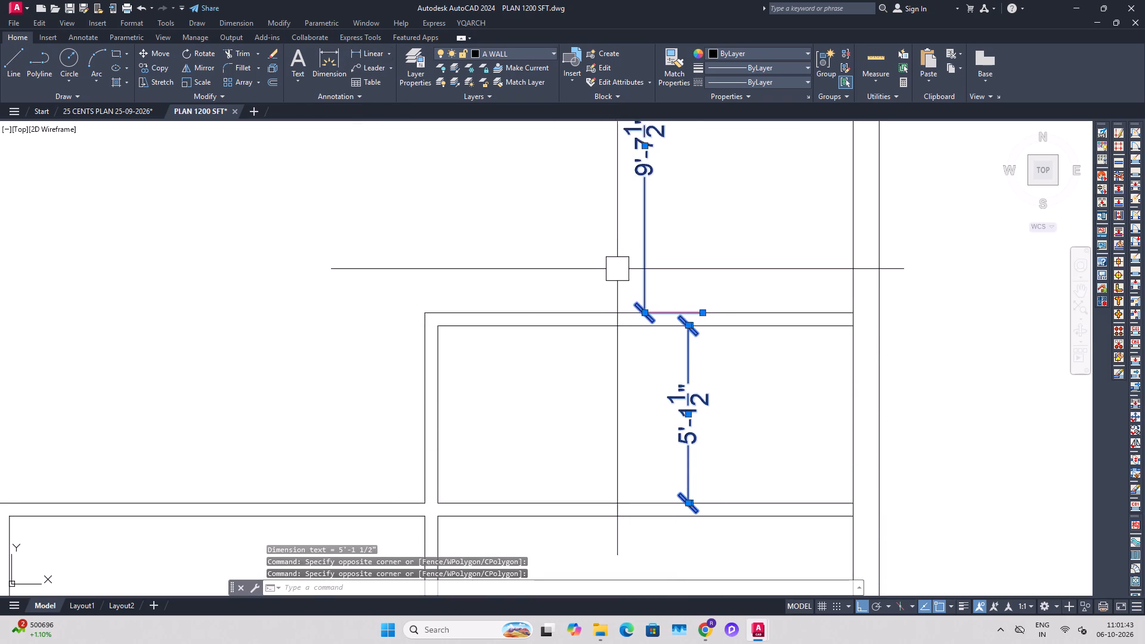
scroll(642, 305, down, 1)
key(Delete)
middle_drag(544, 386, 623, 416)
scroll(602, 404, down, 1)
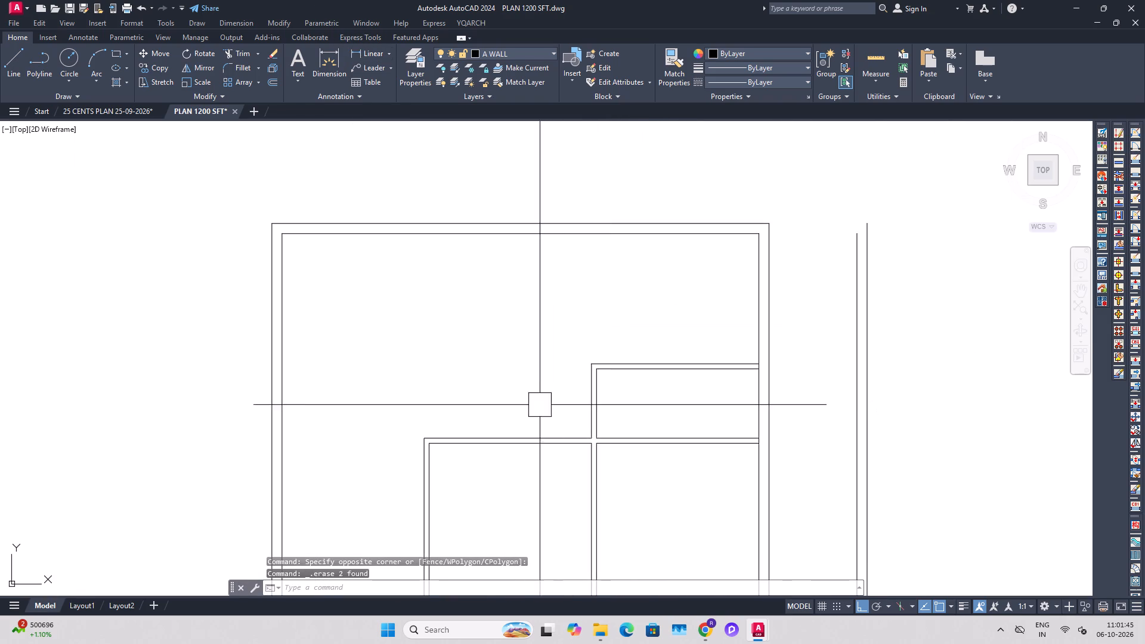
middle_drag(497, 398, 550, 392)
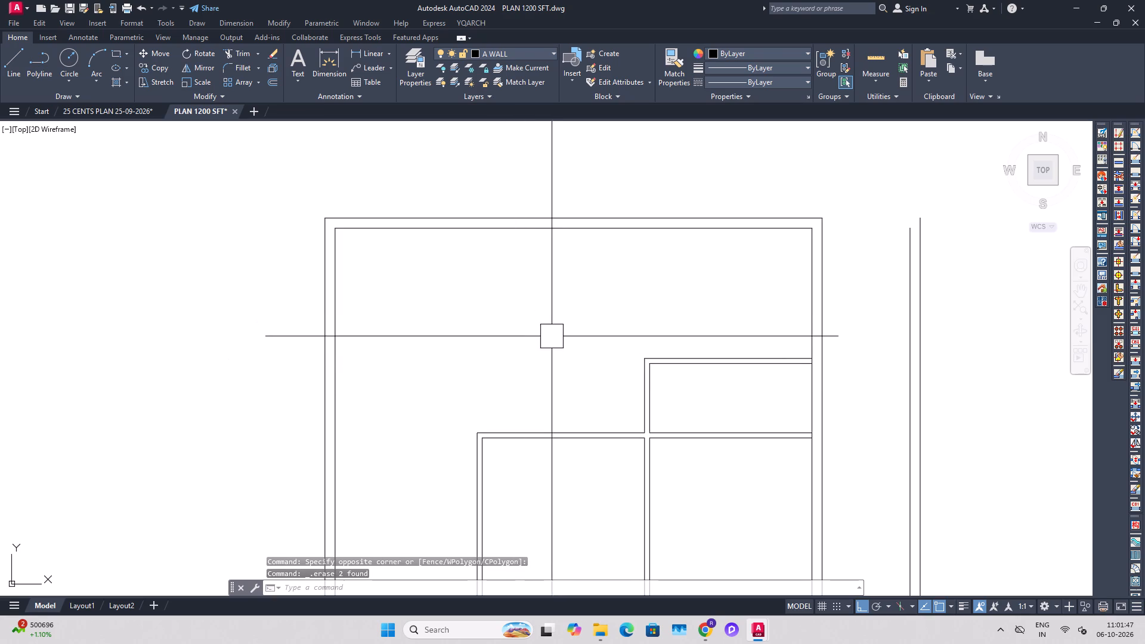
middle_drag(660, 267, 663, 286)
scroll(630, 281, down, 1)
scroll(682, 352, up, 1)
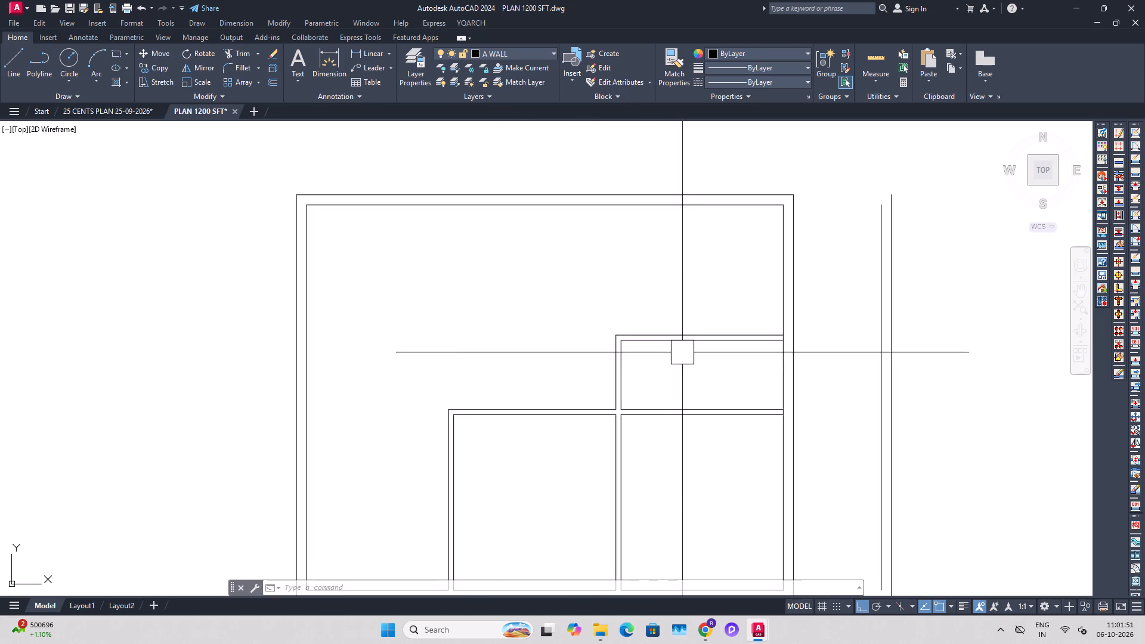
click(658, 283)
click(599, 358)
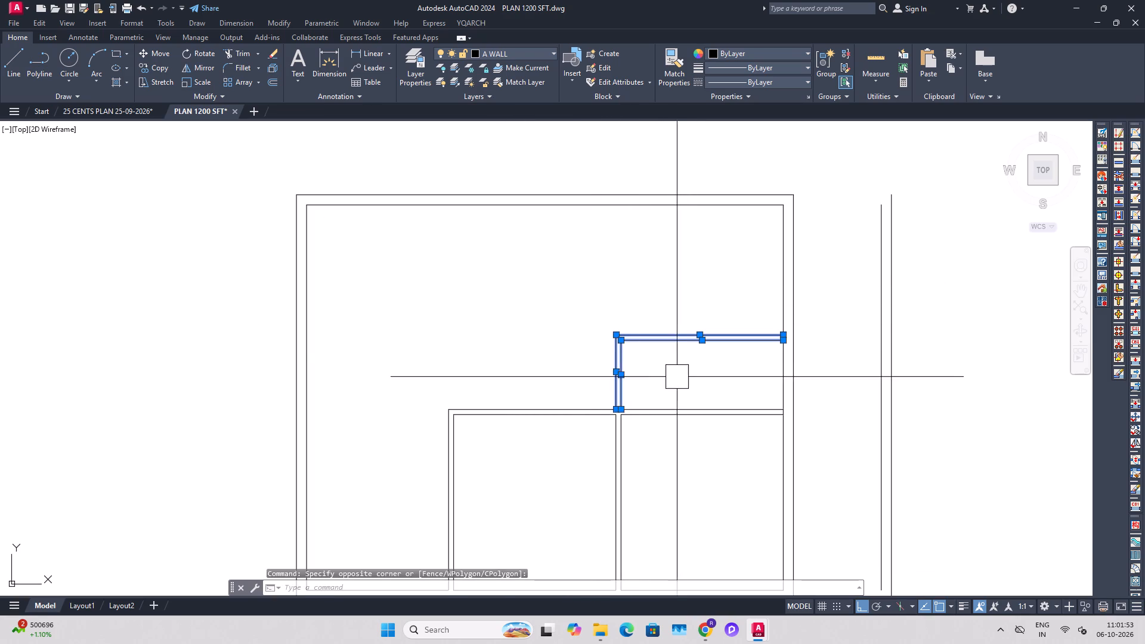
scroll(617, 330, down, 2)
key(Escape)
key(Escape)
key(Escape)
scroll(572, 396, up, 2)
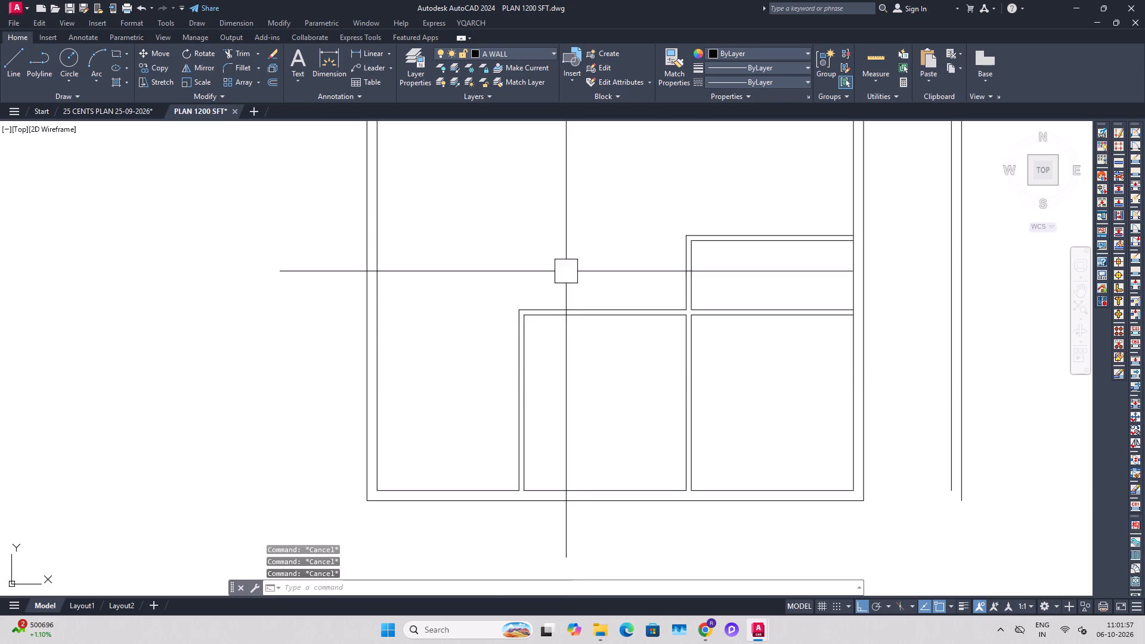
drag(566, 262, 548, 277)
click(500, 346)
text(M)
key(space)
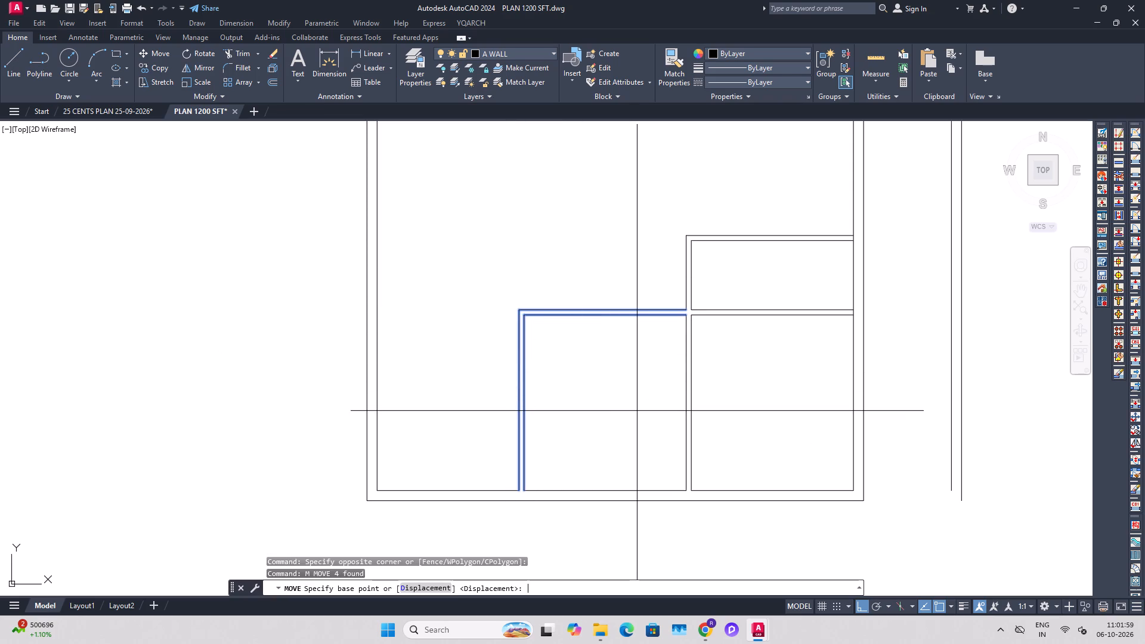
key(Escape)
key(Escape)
Erase both lines of the left vertical partition.
click(587, 432)
click(494, 425)
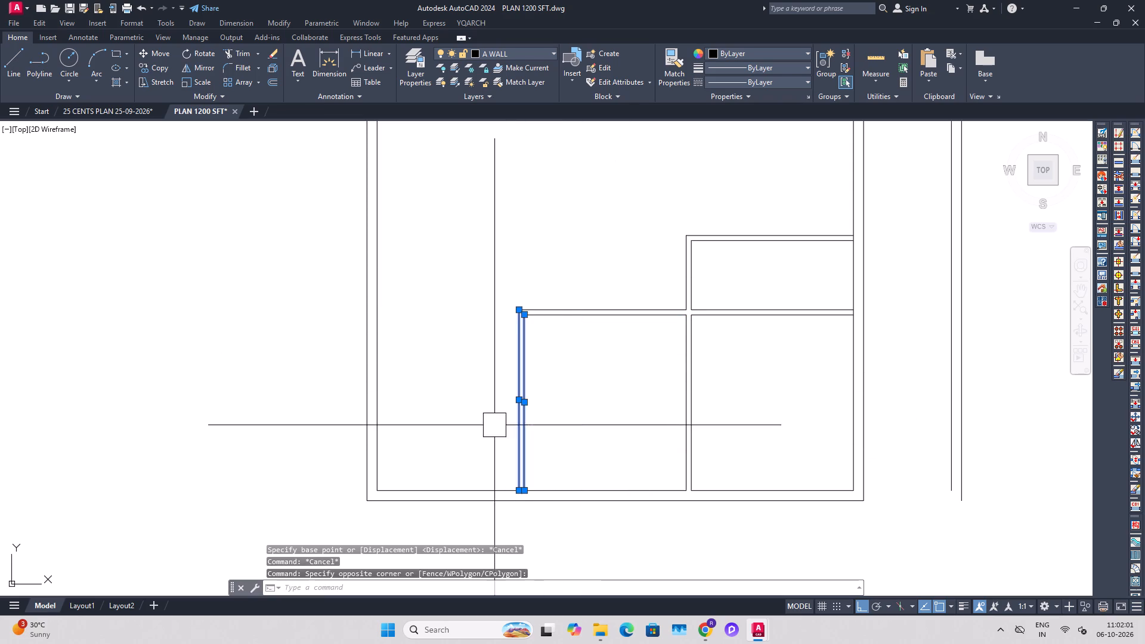
key(Delete)
Move the two lines of the middle horizontal partition across to the left outer wall's inner line.
click(584, 218)
click(465, 353)
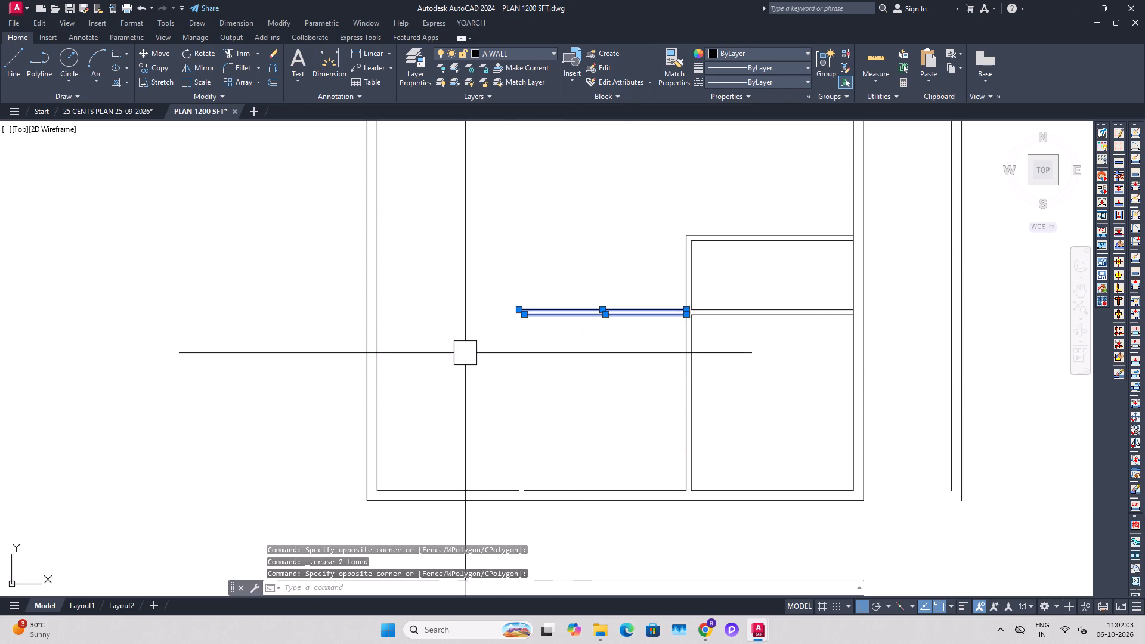
text(M)
key(space)
scroll(479, 302, up, 1)
click(539, 315)
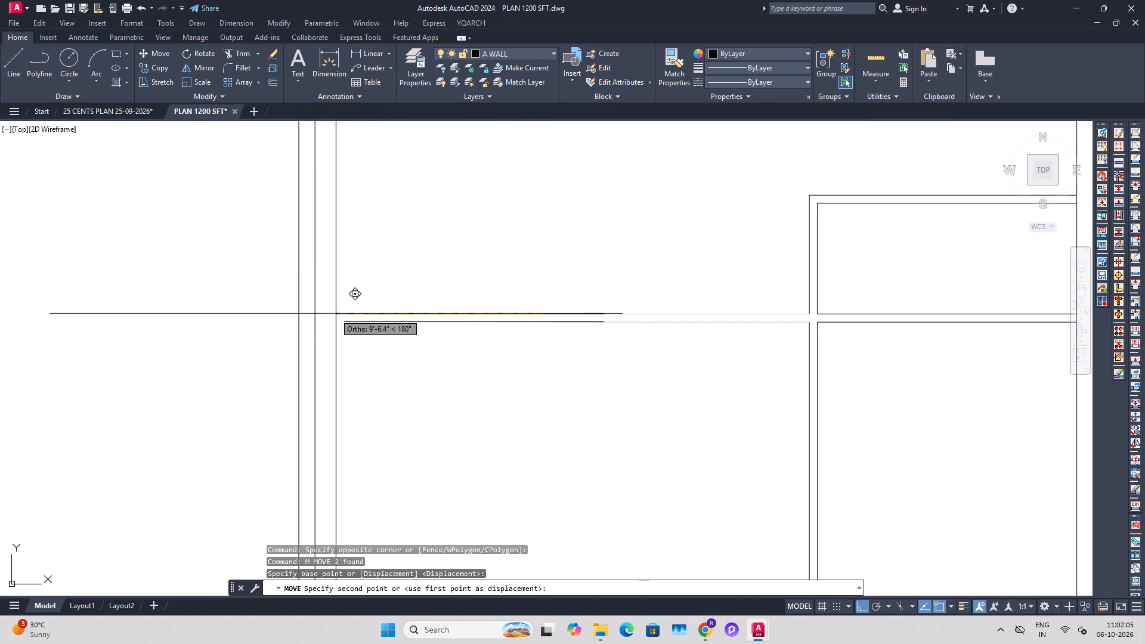
click(316, 313)
key(Escape)
key(Escape)
Extend the moved partition's lower line to the left outer wall's inner line.
text(EX)
key(space)
click(349, 329)
key(Escape)
key(Escape)
Join the two bottom wall inner line segments across the gap where the left vertical partition stood.
scroll(492, 298, down, 2)
middle_click(572, 369)
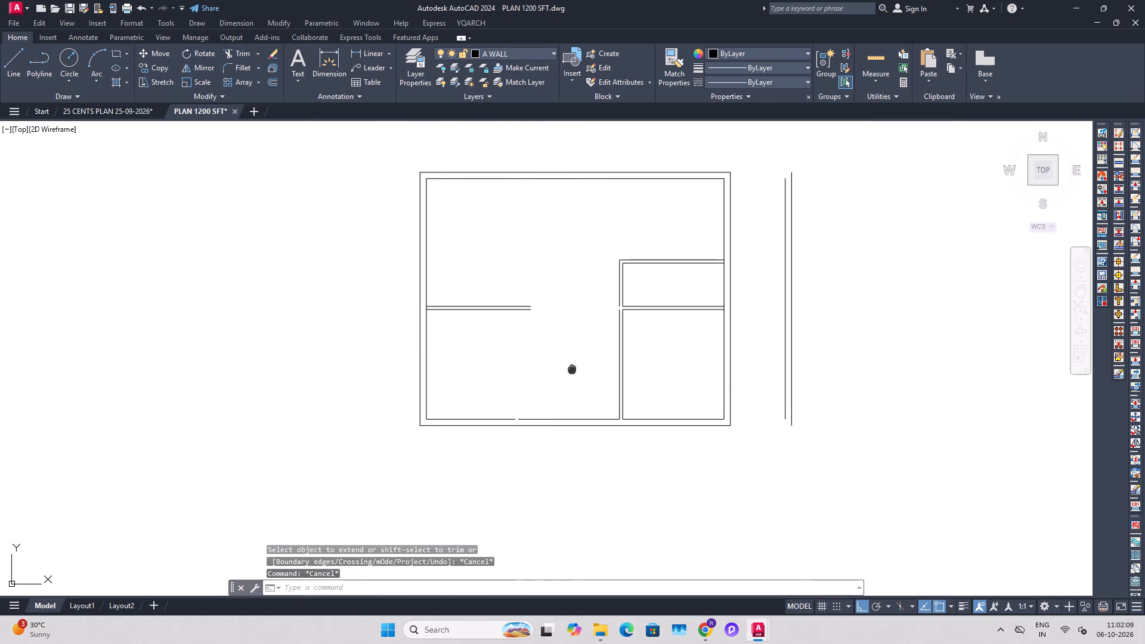
scroll(517, 397, up, 3)
click(474, 441)
click(581, 434)
click(573, 459)
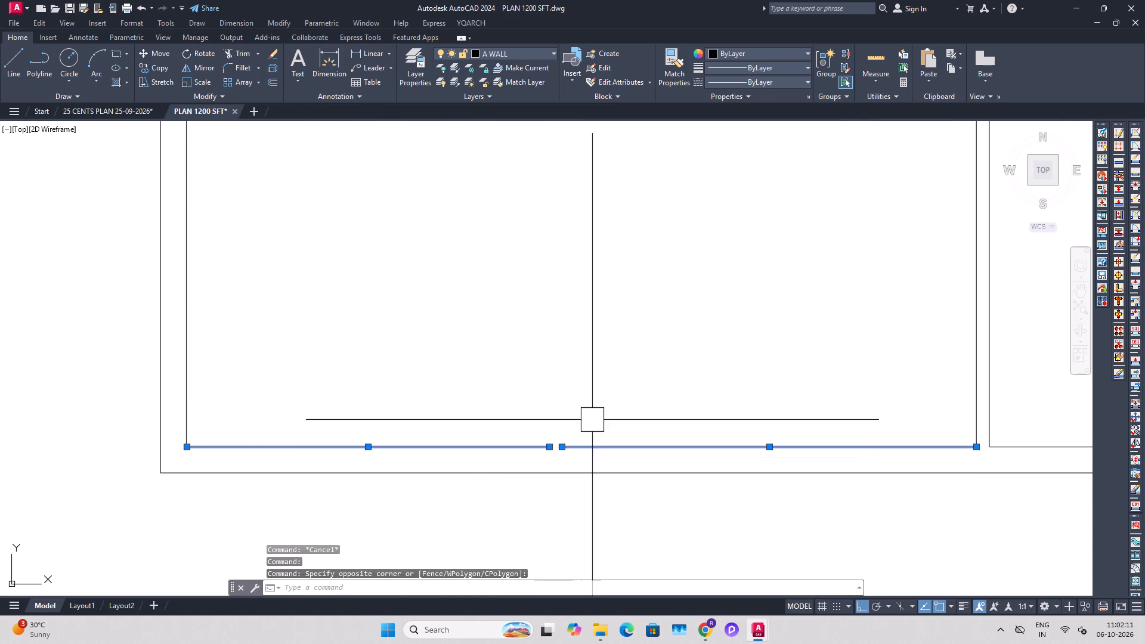
text(J)
key(space)
scroll(599, 405, down, 1)
middle_drag(605, 295, 598, 381)
key(Escape)
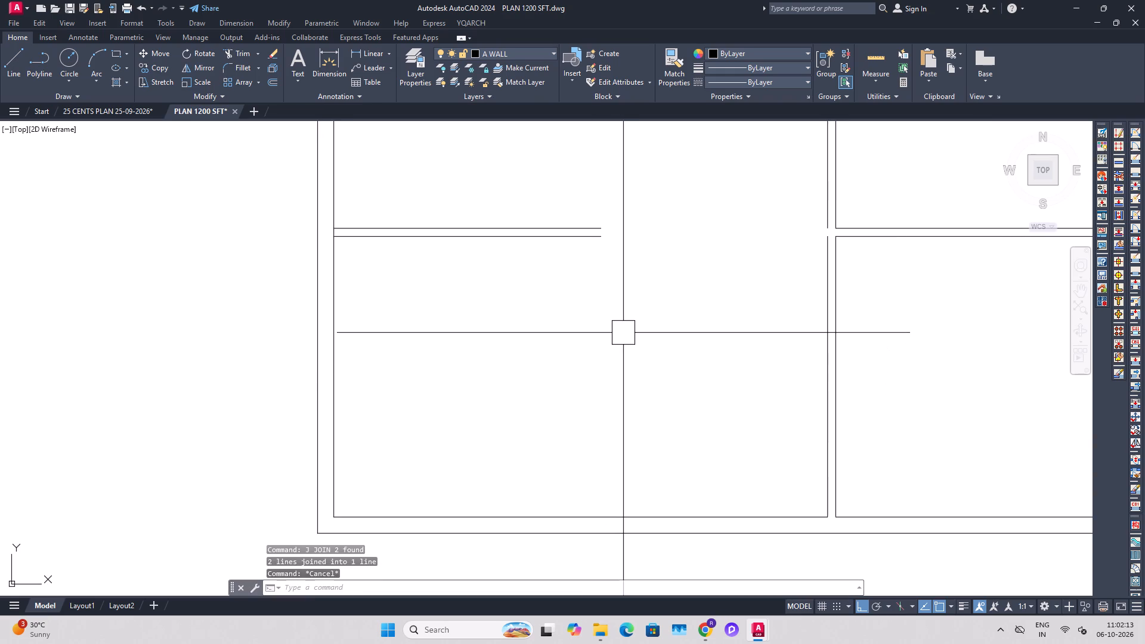
Draw a vertical line from the moved horizontal partition's free end down to the bottom wall's inner line.
text(L)
key(space)
click(599, 228)
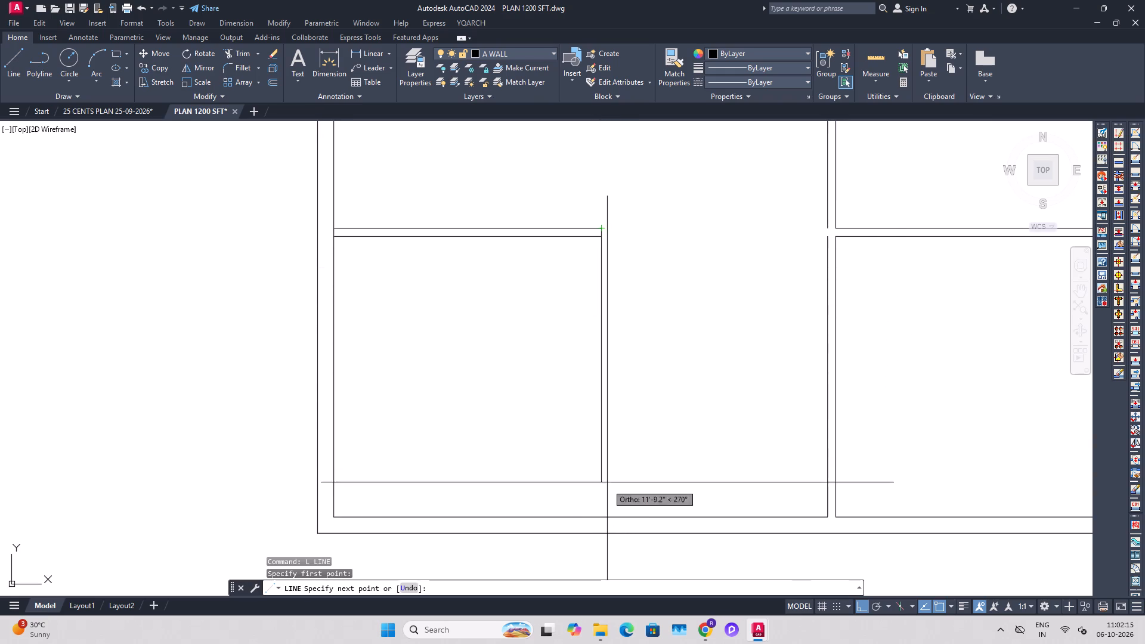
click(600, 512)
key(Escape)
key(Escape)
key(Escape)
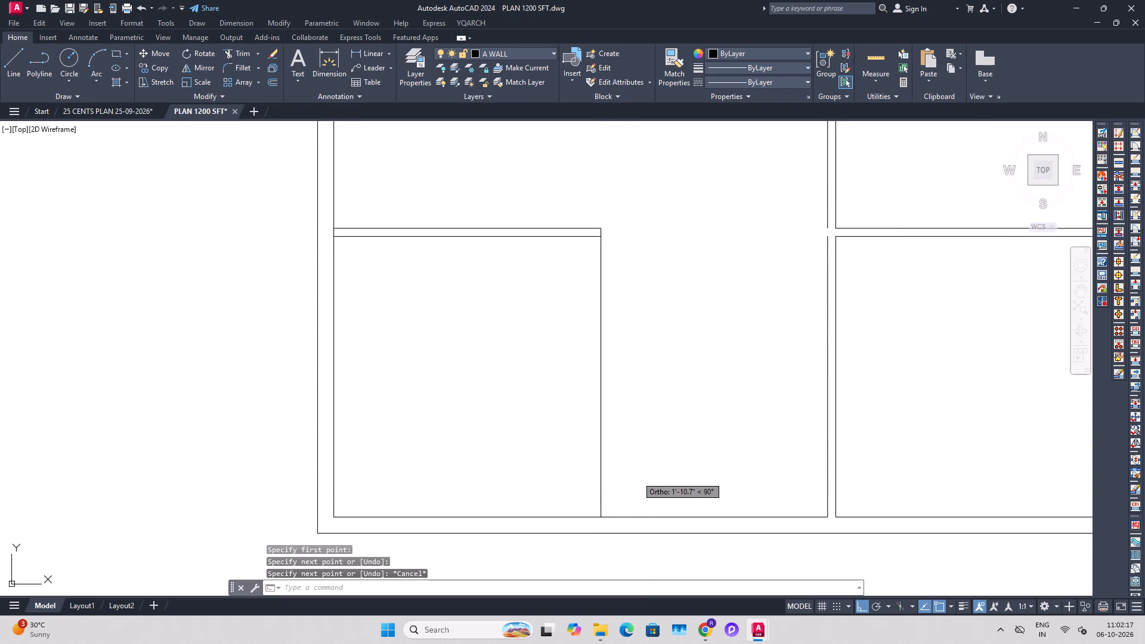
key(Escape)
key(Escape)
key(Escape)
Dimension the inside width of the lower-left room.
click(351, 49)
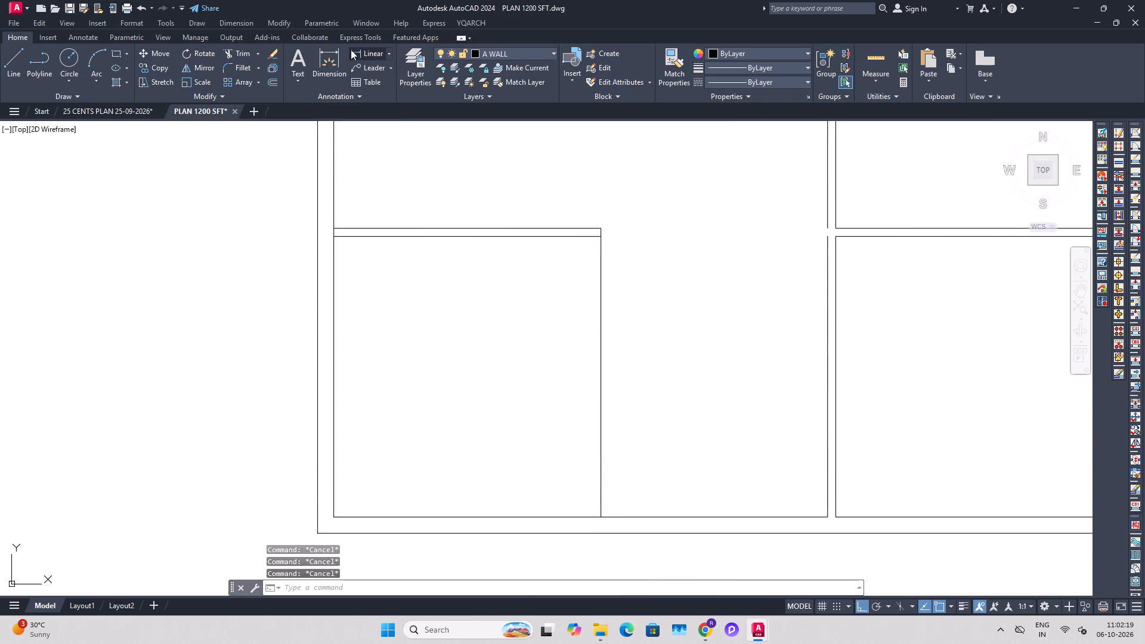
click(335, 354)
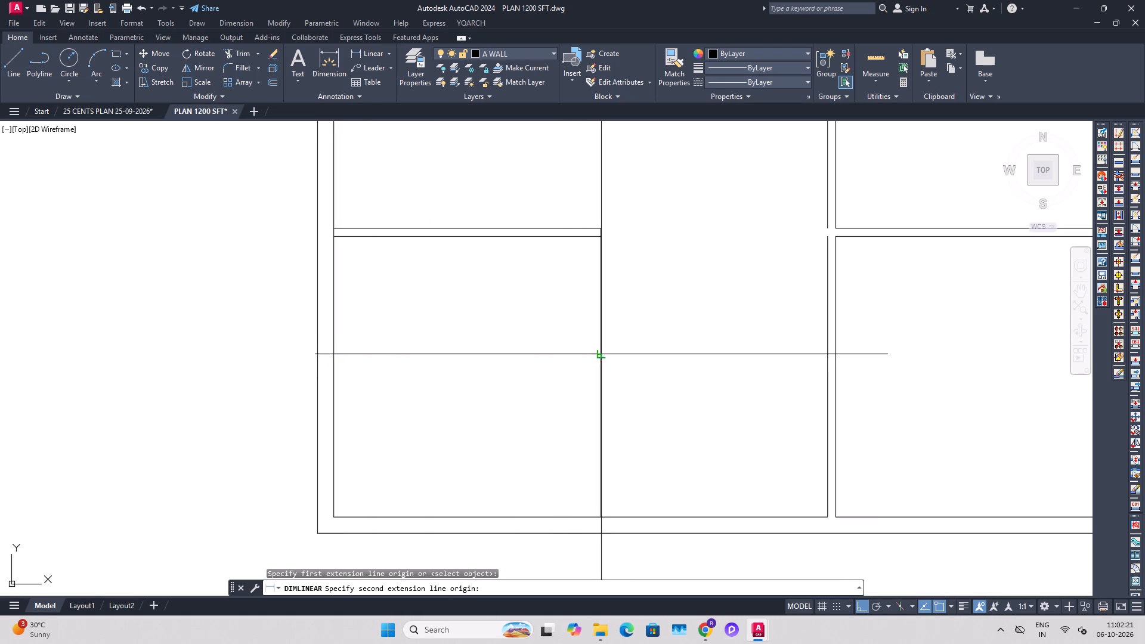
click(598, 357)
click(570, 361)
key(Escape)
key(Escape)
Offset the lower-left room's new vertical line 4.5" outward to give the partition its thickness.
text(O 4.)
text(5")
key(Return)
drag(603, 306, 613, 306)
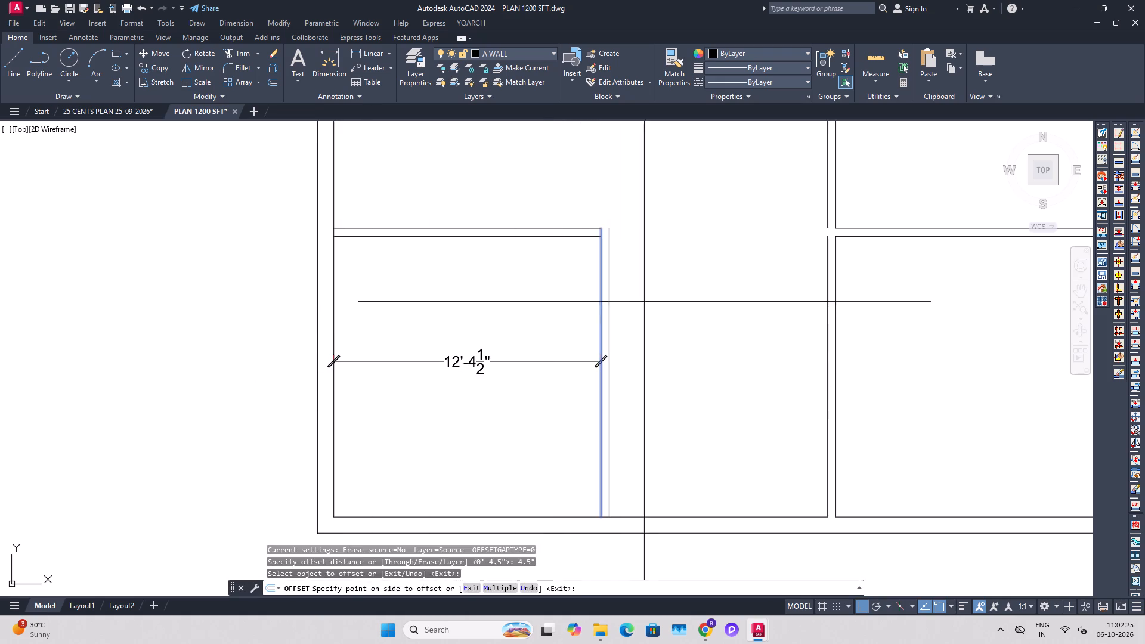
click(648, 301)
key(Escape)
key(Escape)
Fillet the horizontal partition's upper line with the new outer vertical line at the lower-left room's corner.
scroll(581, 236, up, 2)
key(f)
key(space)
click(604, 212)
click(656, 240)
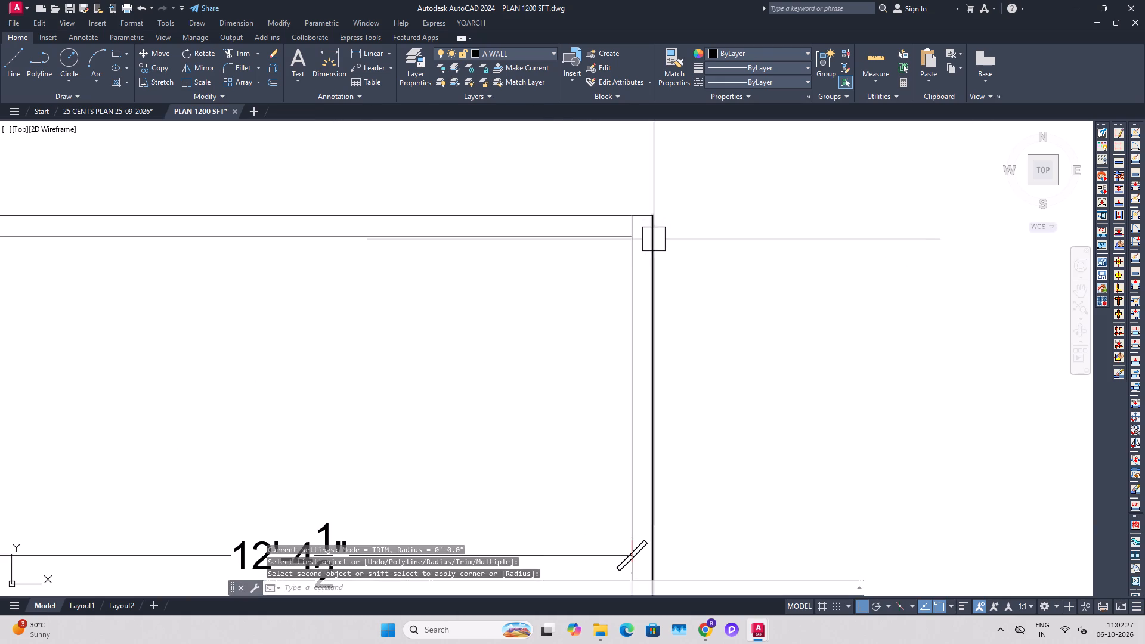
Trim the inner vertical line's excess between the two horizontal partition lines at the lower-left room's corner.
key(t)
key(r)
key(space)
scroll(627, 225, up, 3)
click(651, 233)
key(Escape)
Erase the width dimension in the lower-left room.
scroll(610, 255, down, 5)
click(539, 389)
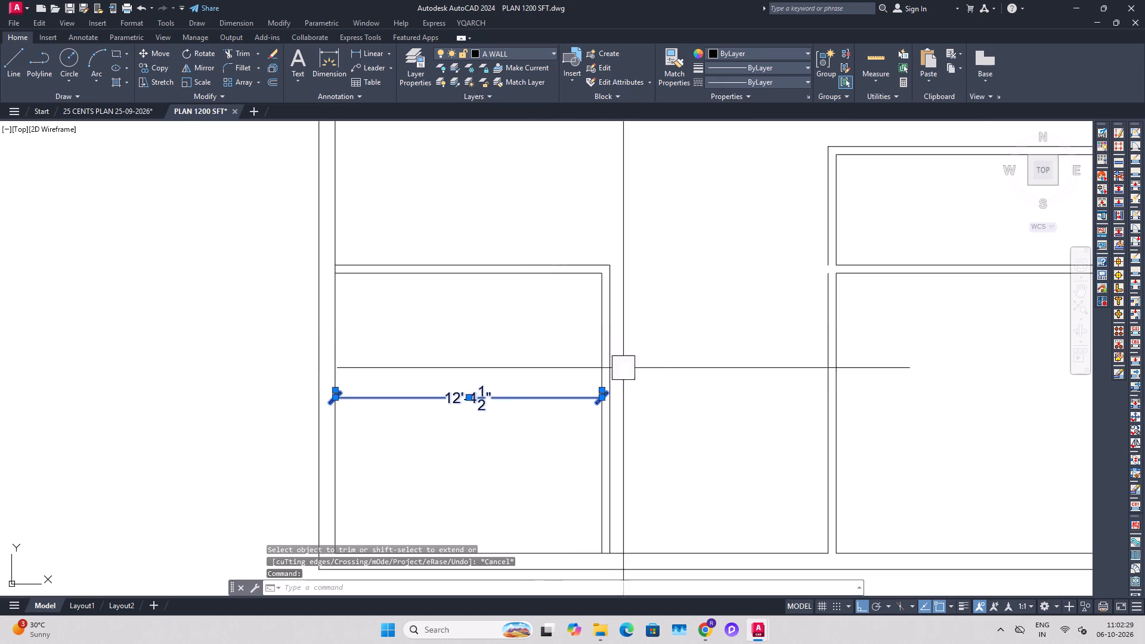
scroll(656, 367, down, 2)
key(Delete)
Save the drawing.
middle_drag(759, 383, 711, 397)
scroll(640, 455, up, 2)
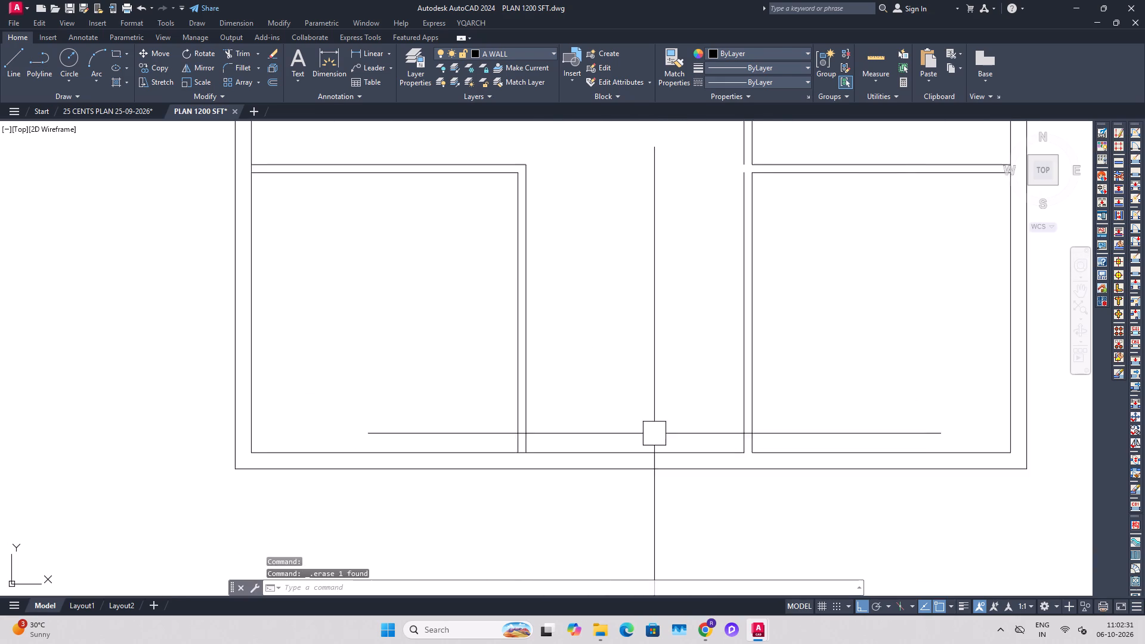
middle_drag(633, 431, 626, 434)
middle_drag(648, 448, 598, 455)
scroll(670, 383, down, 1)
middle_drag(709, 365, 682, 408)
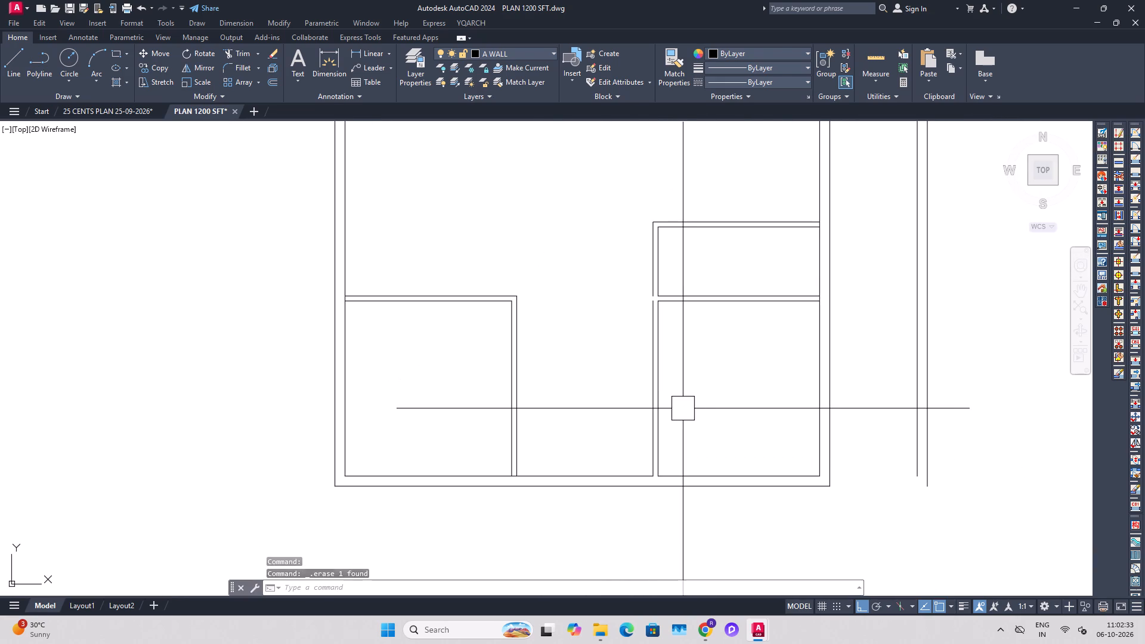
key(Escape)
key(ctrl+s)
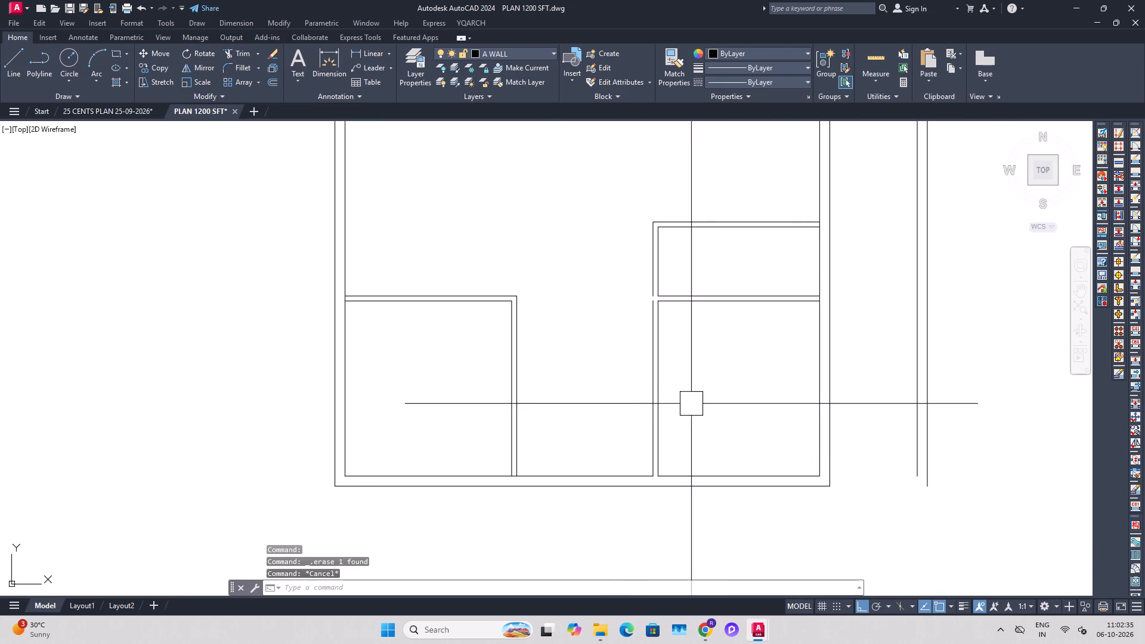
Trim the bottom wall's inner line between the two lines of the lower-left room's vertical partition.
middle_drag(692, 446, 665, 405)
key(t)
key(r)
key(space)
scroll(496, 427, up, 5)
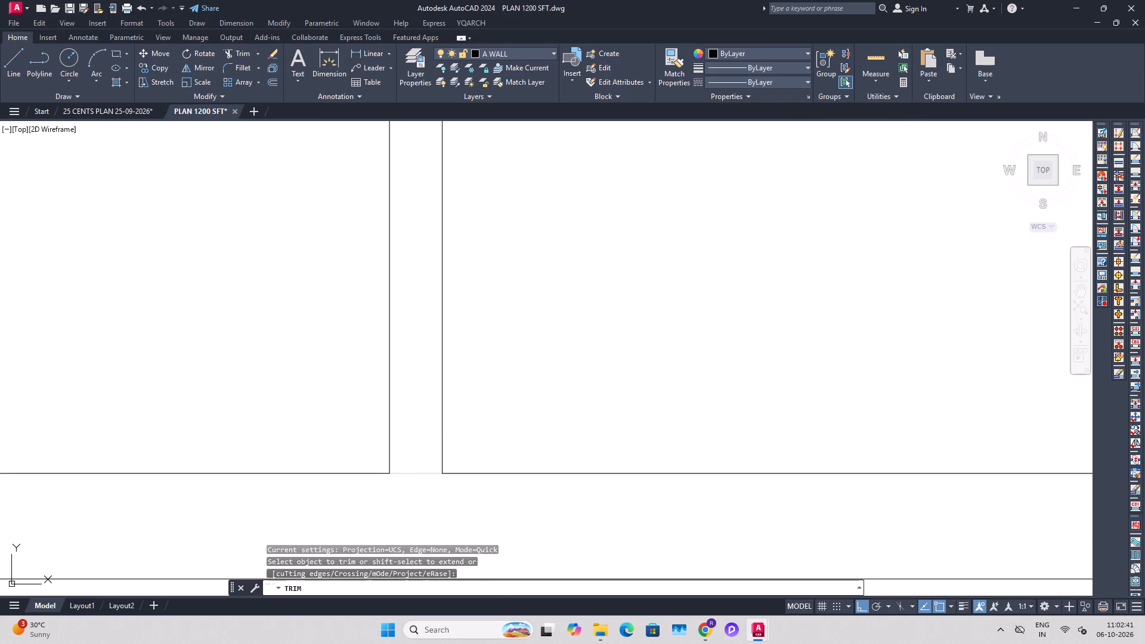
click(413, 480)
key(Escape)
Join the two segments of the right vertical partition's outer line across the gap at the horizontal partition.
scroll(510, 438, down, 6)
middle_drag(561, 306, 568, 360)
scroll(613, 338, up, 1)
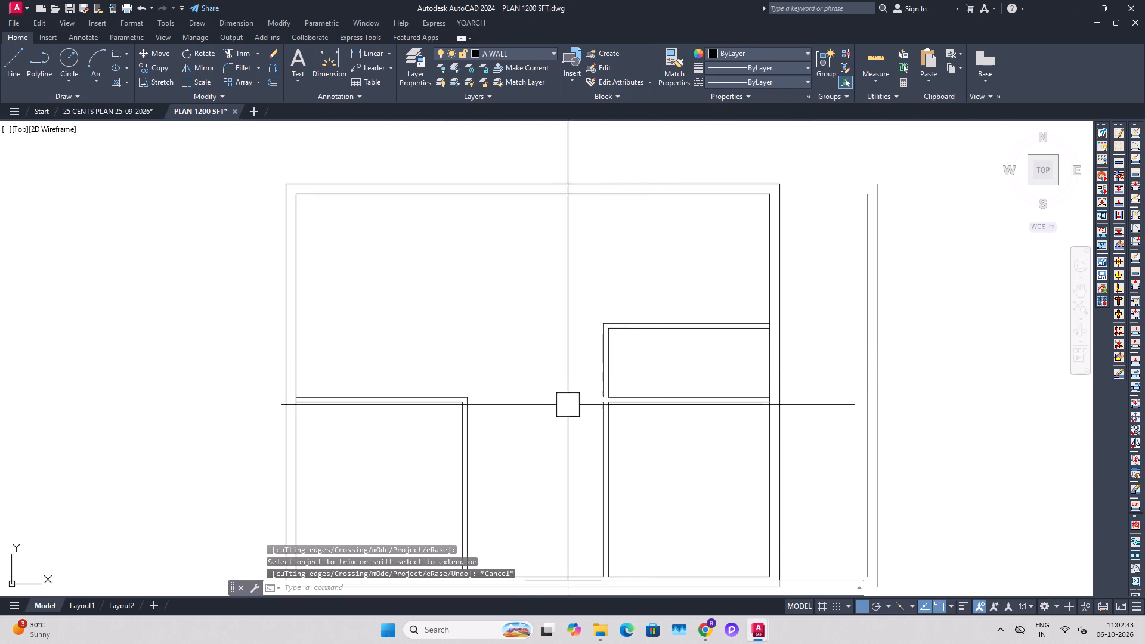
scroll(579, 410, up, 2)
click(631, 402)
click(635, 345)
key(k)
key(space)
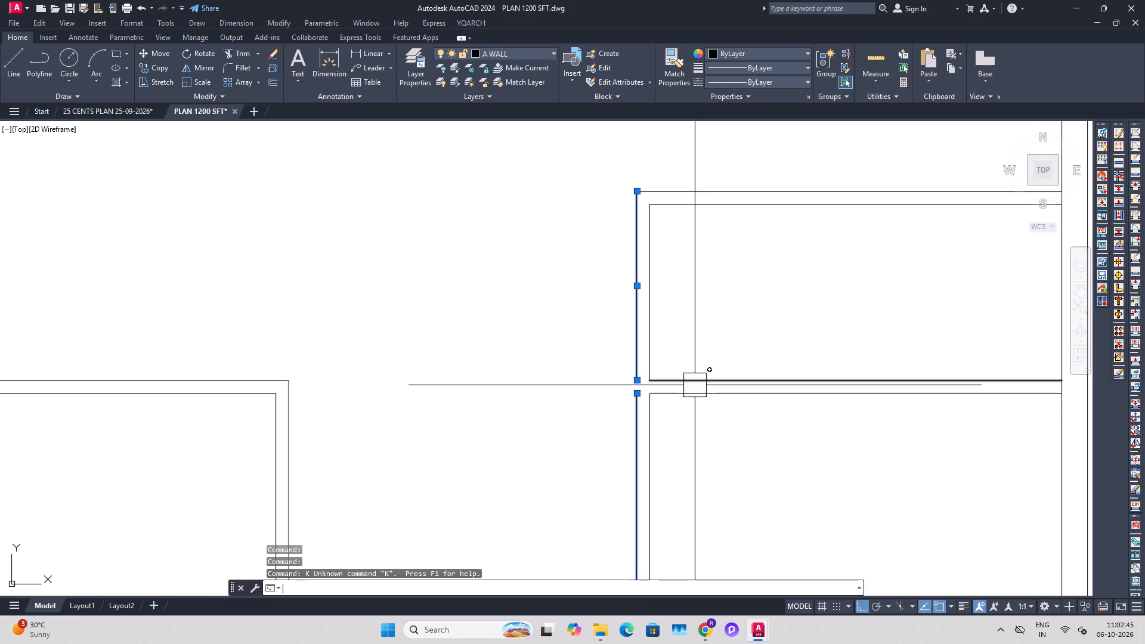
text(J)
key(space)
scroll(672, 382, down, 2)
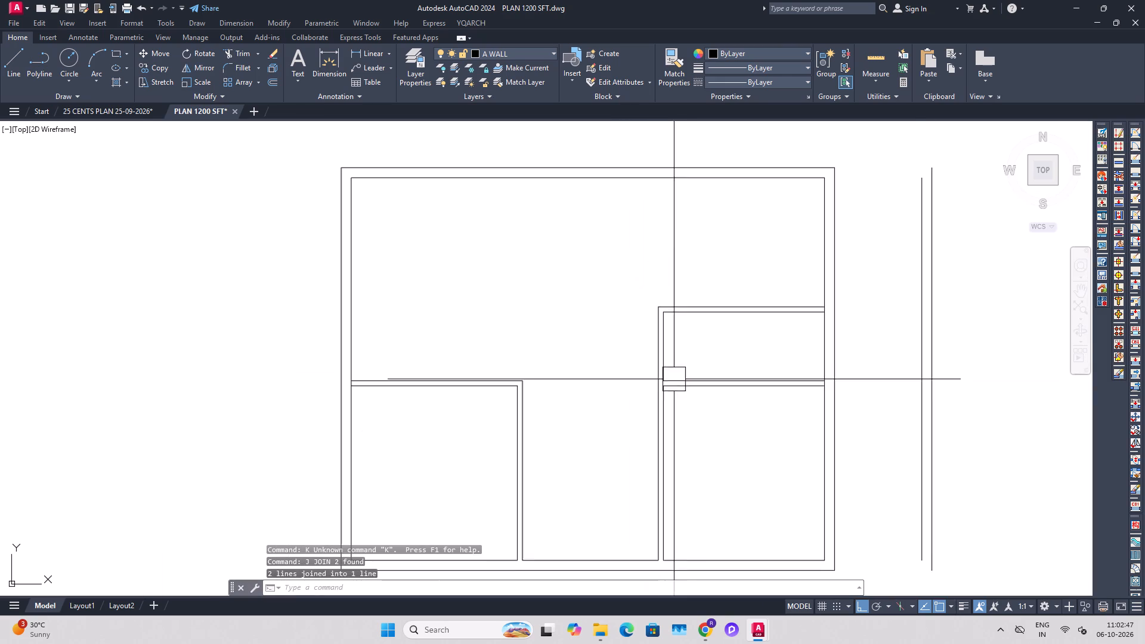
Trim the left outer wall's inner line between the two lines of the lower-left room's horizontal partition.
middle_drag(698, 317, 697, 341)
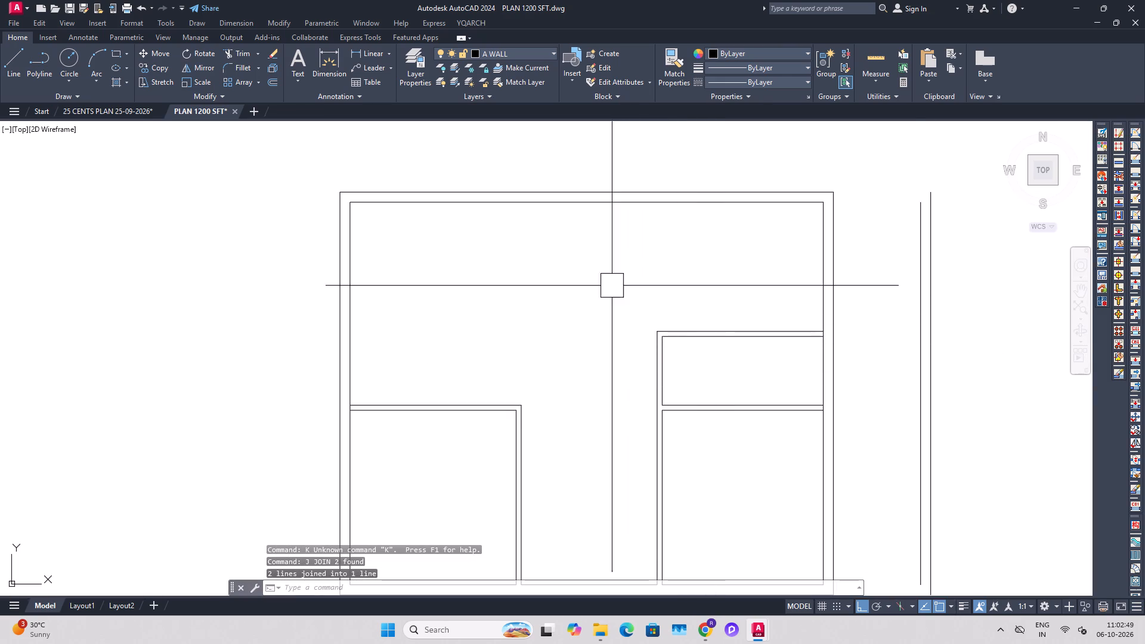
scroll(364, 397, up, 2)
middle_drag(375, 405, 407, 413)
key(t)
key(r)
key(space)
scroll(372, 420, up, 3)
click(312, 470)
key(Escape)
Draw a vertical line from the small right-hand room's upper-left corner up to the top wall's inner line.
scroll(420, 407, down, 4)
middle_drag(588, 346, 527, 487)
scroll(638, 405, down, 1)
middle_drag(711, 348, 659, 367)
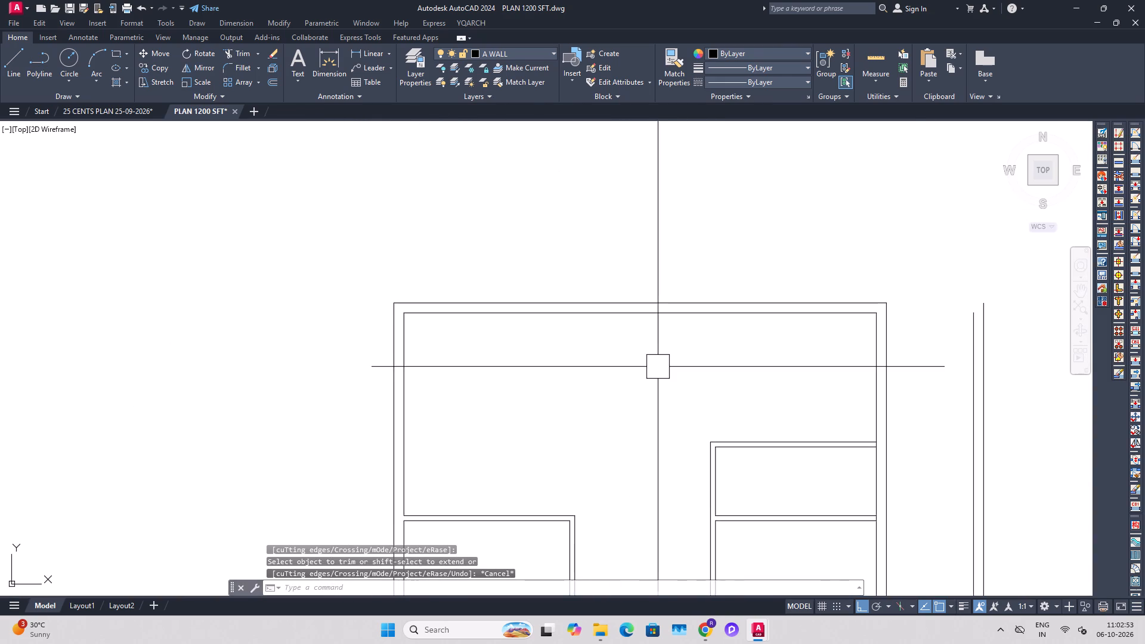
key(l)
key(space)
drag(712, 441, 711, 431)
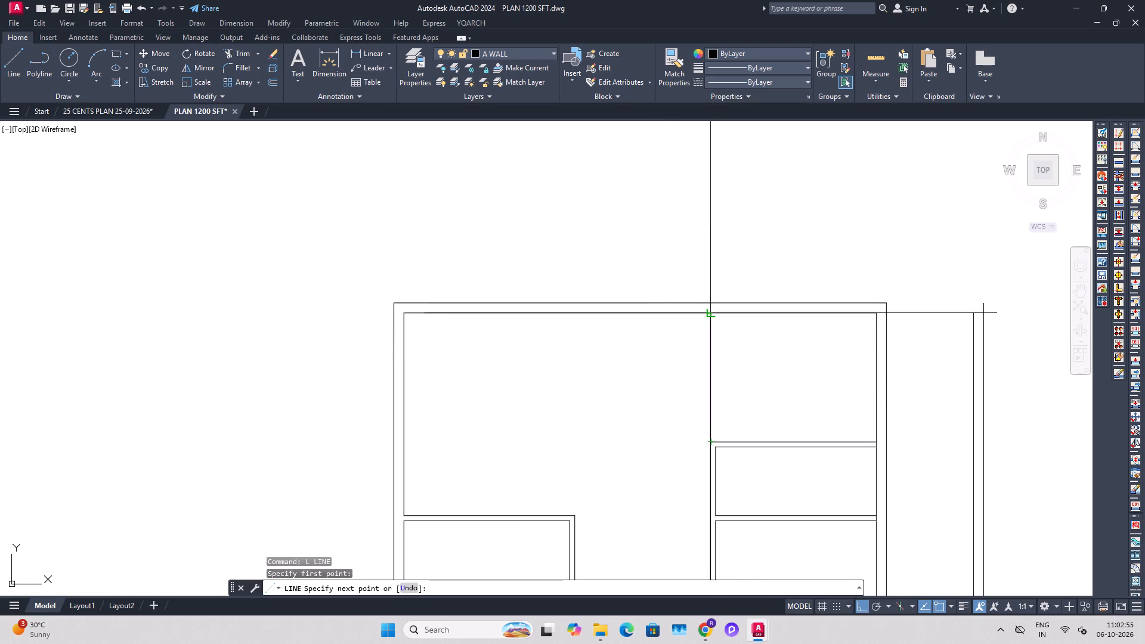
click(714, 311)
key(Escape)
key(Escape)
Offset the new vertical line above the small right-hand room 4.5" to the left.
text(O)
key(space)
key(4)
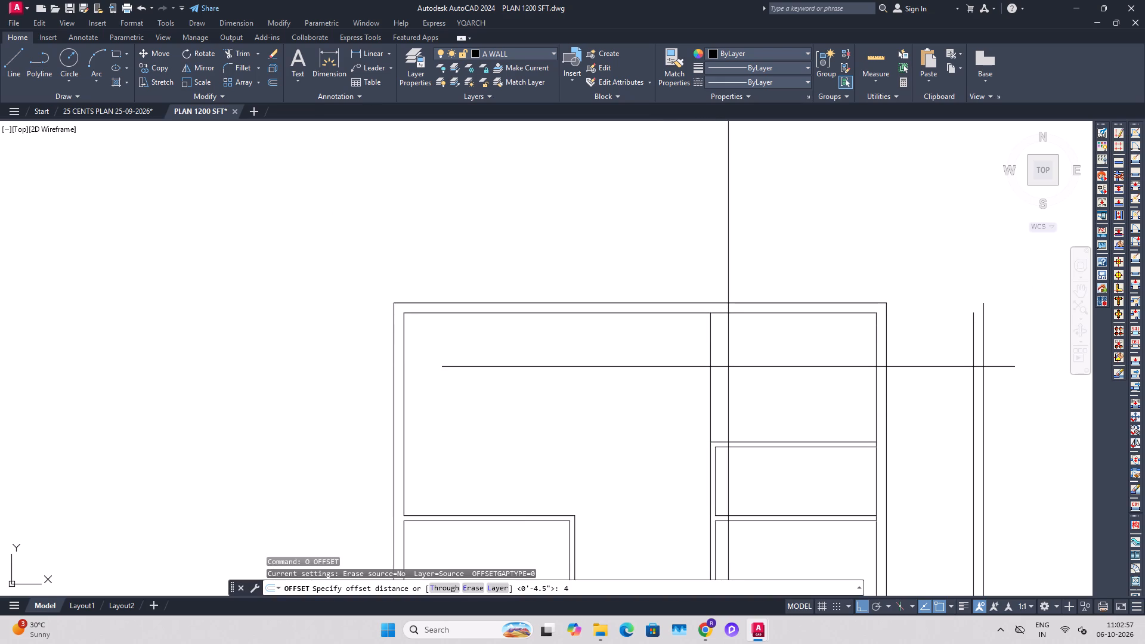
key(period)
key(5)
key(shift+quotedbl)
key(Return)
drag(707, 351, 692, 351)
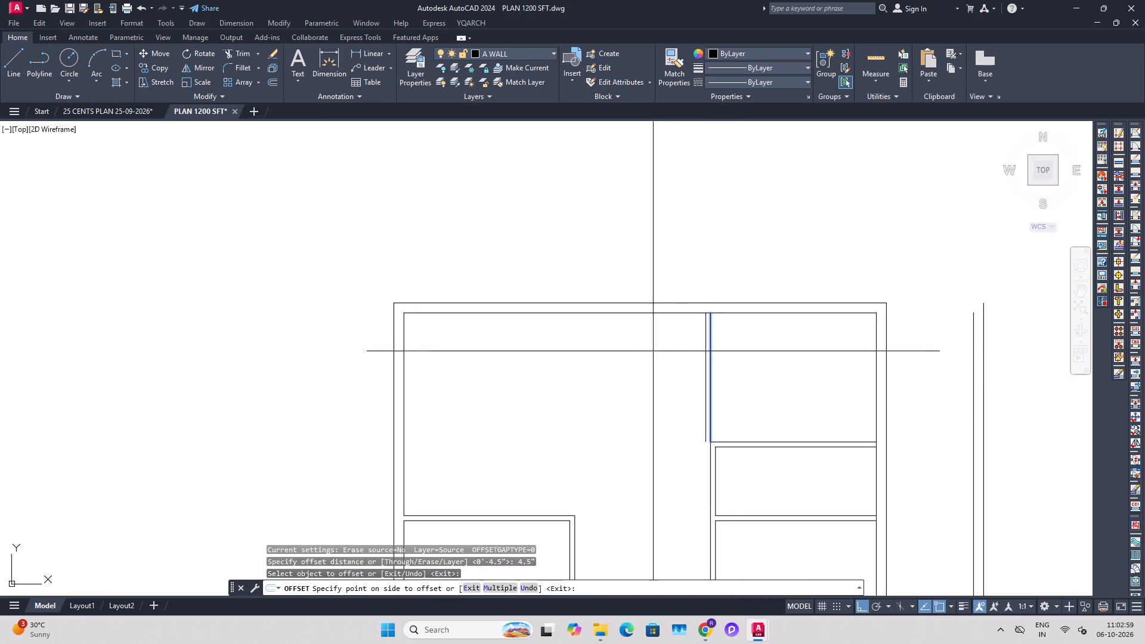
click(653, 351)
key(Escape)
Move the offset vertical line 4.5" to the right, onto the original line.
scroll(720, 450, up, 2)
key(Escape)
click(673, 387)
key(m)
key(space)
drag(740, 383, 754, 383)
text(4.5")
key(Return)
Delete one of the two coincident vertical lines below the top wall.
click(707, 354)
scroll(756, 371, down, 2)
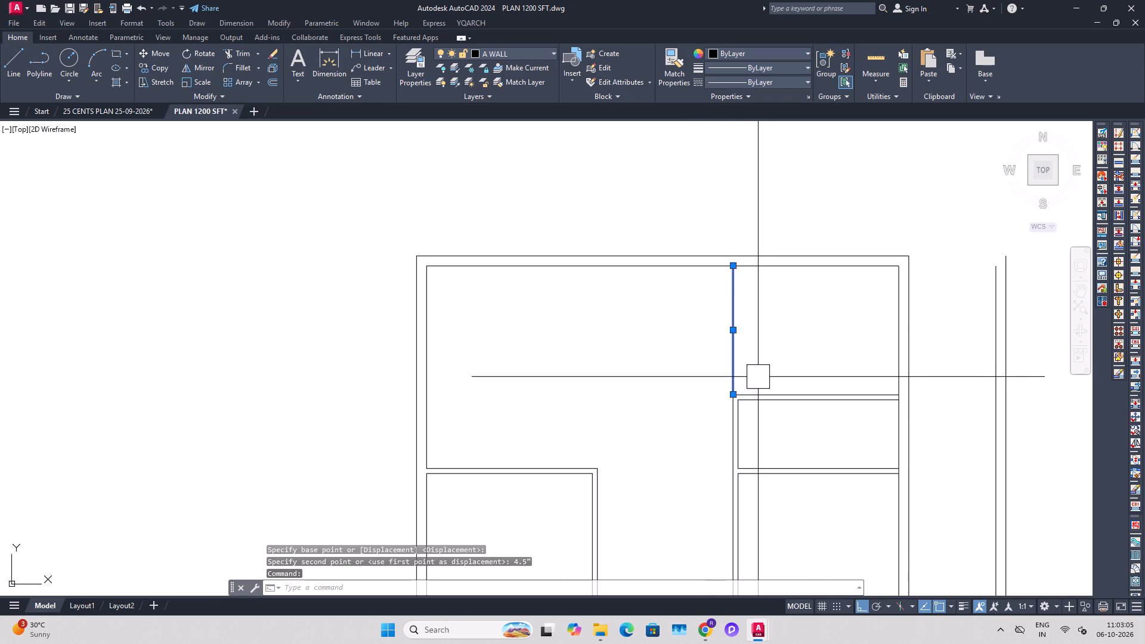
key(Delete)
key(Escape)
Offset the vertical line below the top wall 4.5" to the right to form the top-right room's partition.
text(O 4)
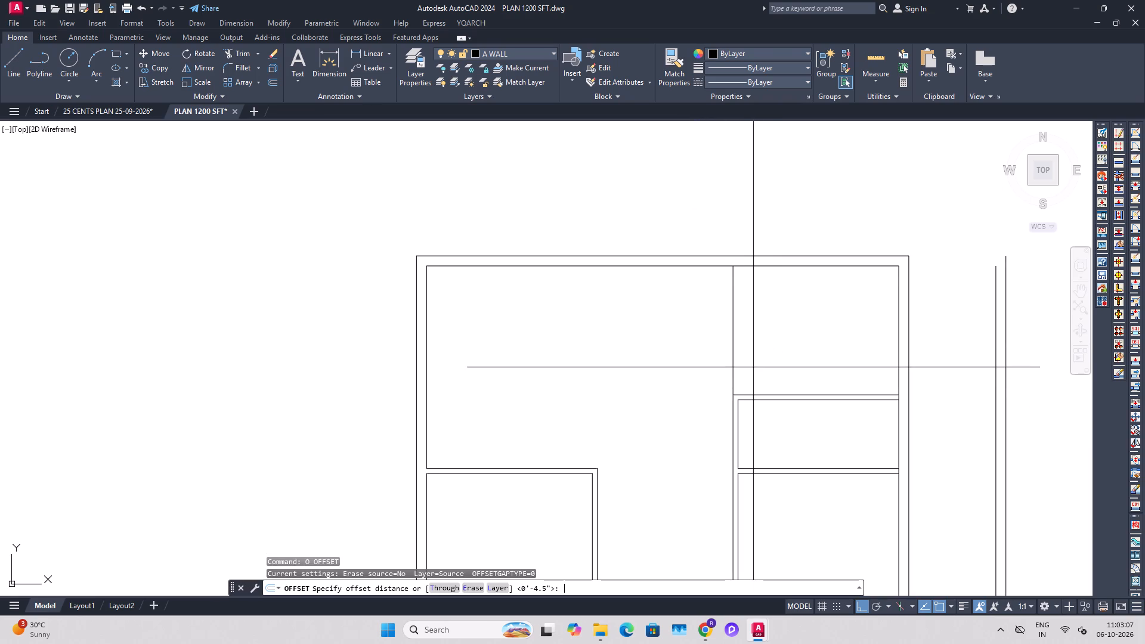
text(.5")
key(Return)
drag(733, 349, 769, 346)
click(777, 346)
key(Escape)
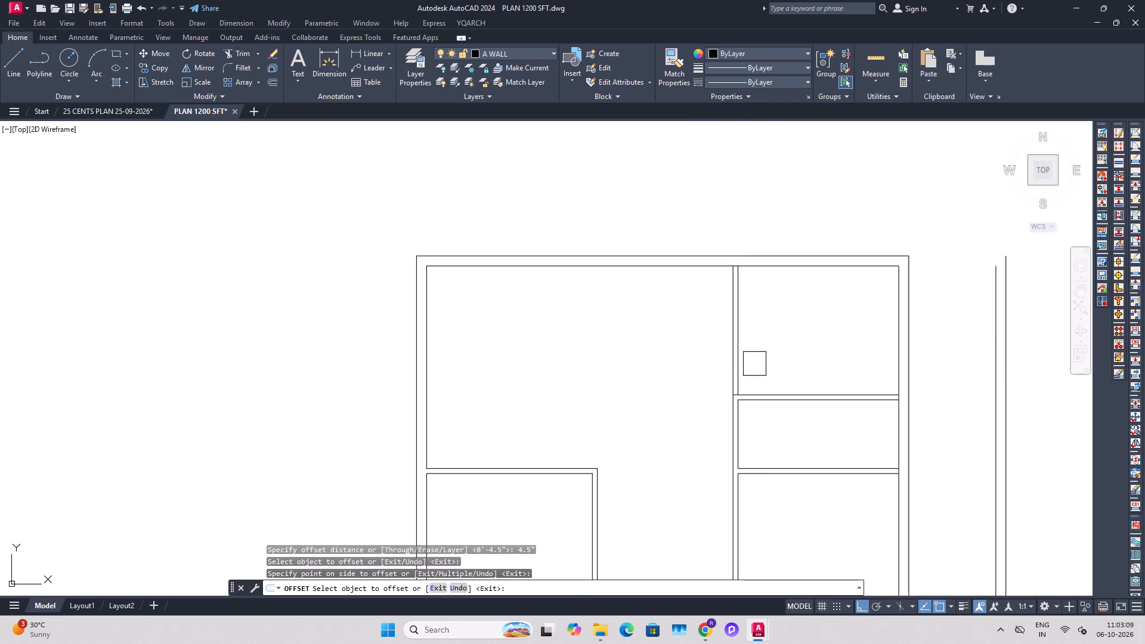
key(Escape)
Dimension the top-right room's clear width from the new partition to the right outer wall.
scroll(734, 393, up, 2)
scroll(742, 371, down, 3)
scroll(785, 321, up, 2)
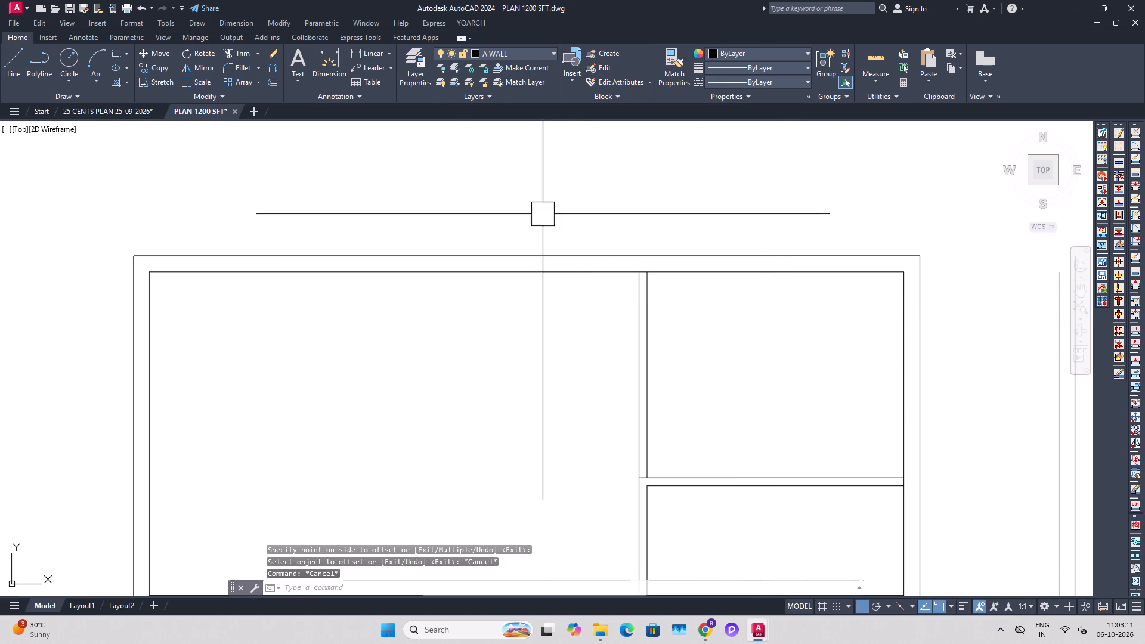
click(369, 46)
click(375, 55)
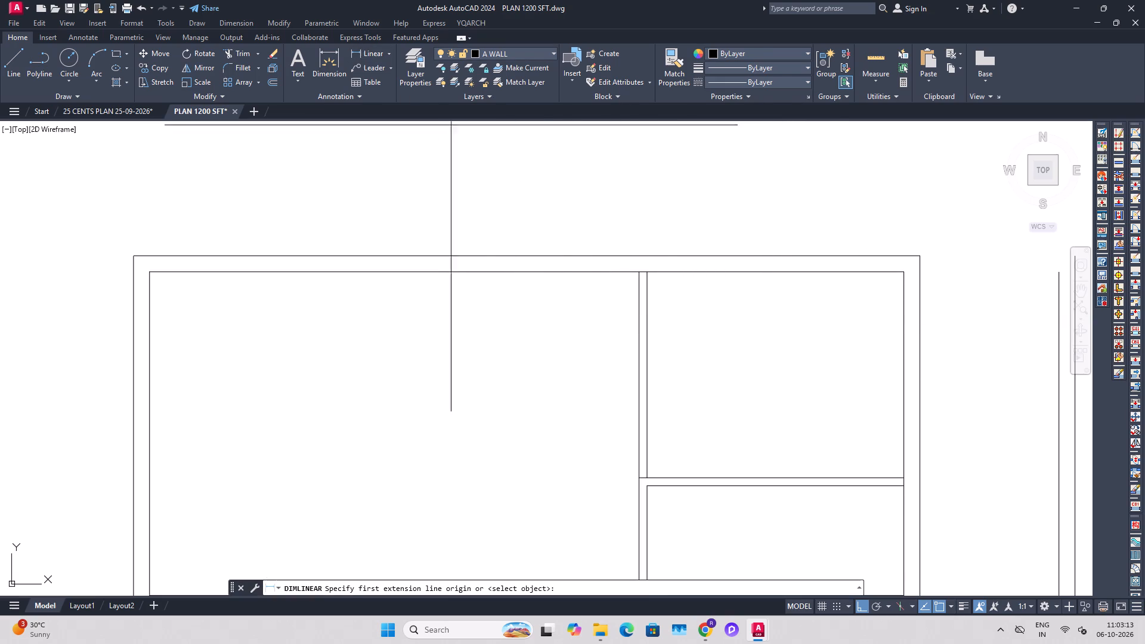
drag(645, 301, 669, 301)
click(906, 301)
click(878, 315)
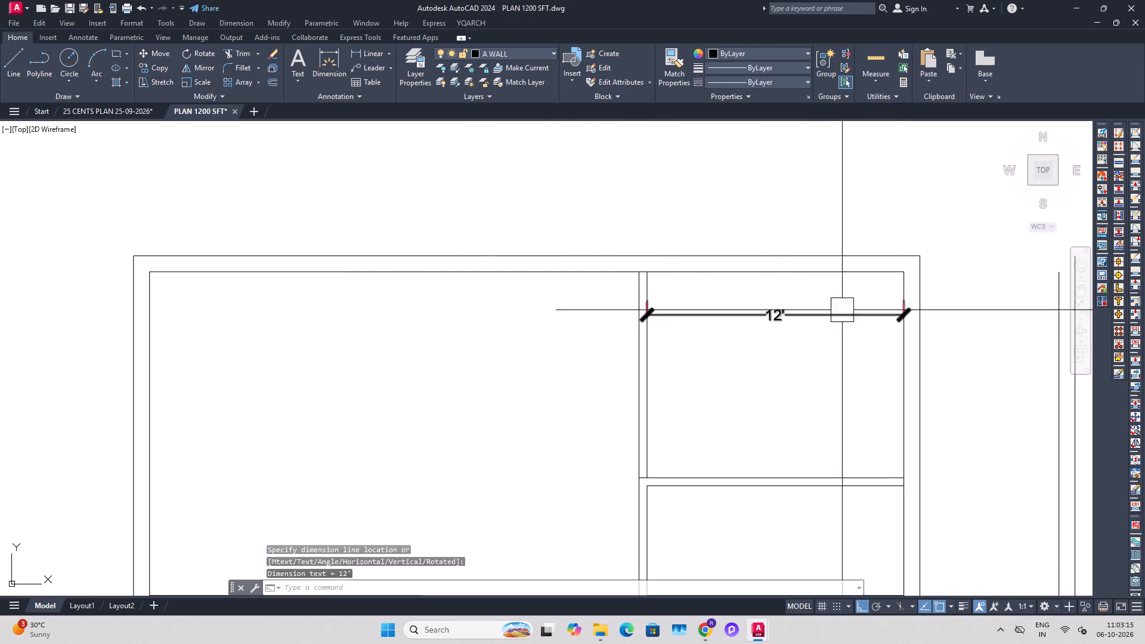
key(Escape)
key(Escape)
Offset the new partition's left line 4' to the left and the top wall's inner line 4' down.
middle_drag(604, 338, 634, 336)
text(O 4')
key(Return)
click(656, 344)
drag(660, 343, 654, 343)
click(642, 340)
click(627, 281)
text(5')
key(Return)
key(Escape)
key(Escape)
Fillet the two offset lines into a square corner and trim the horizontal line's extension across the top-right room.
text(F)
key(space)
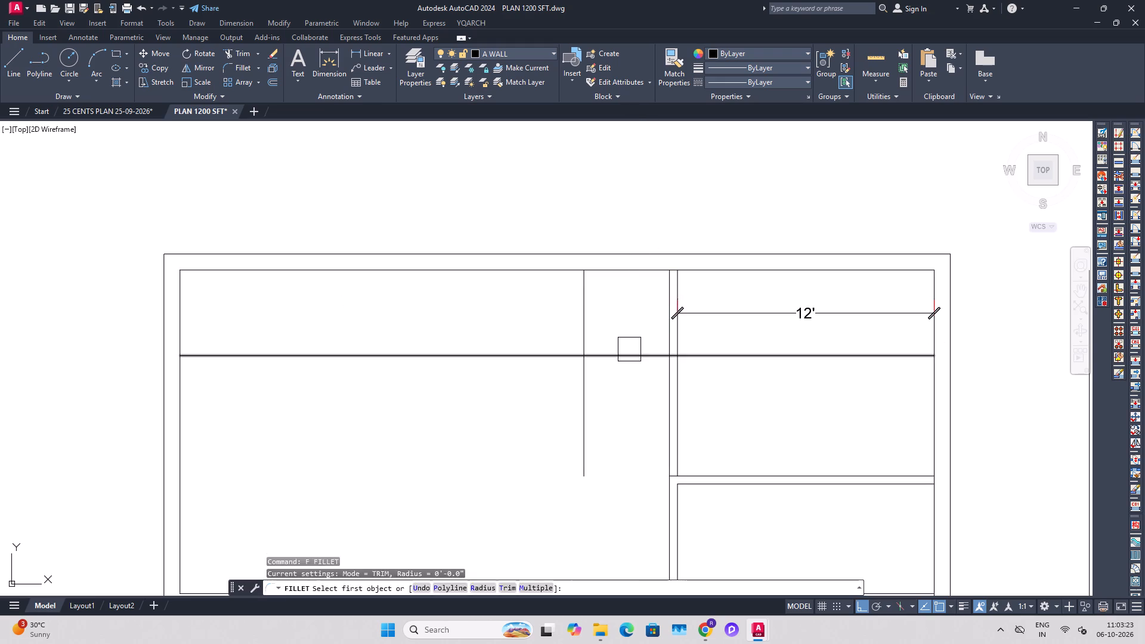
click(629, 349)
click(589, 315)
key(t)
key(r)
key(space)
click(729, 352)
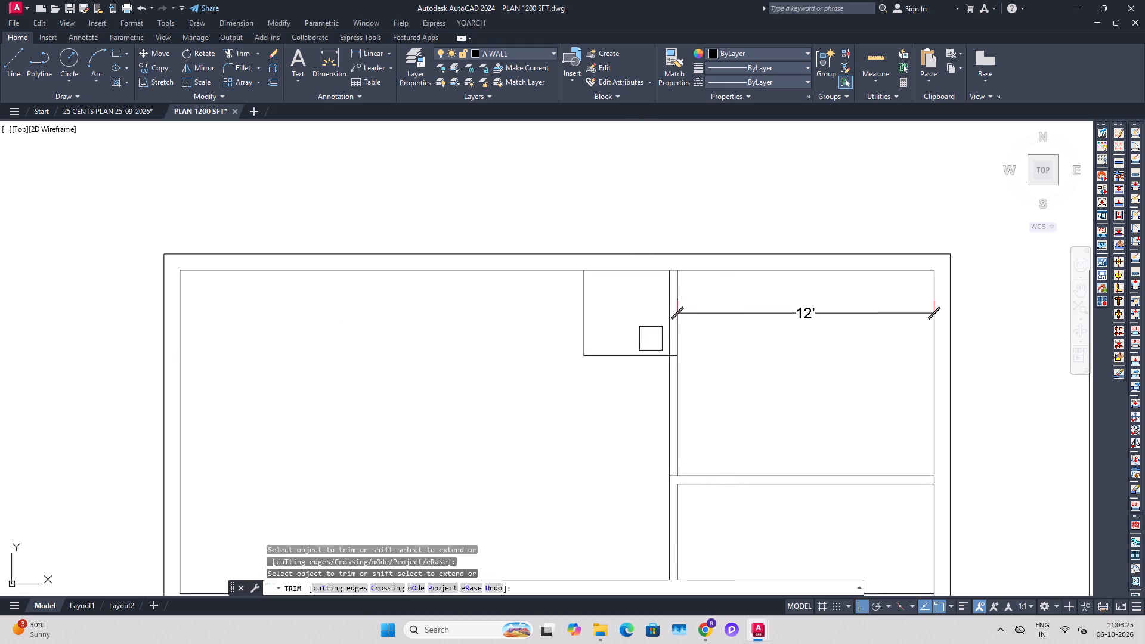
key(Escape)
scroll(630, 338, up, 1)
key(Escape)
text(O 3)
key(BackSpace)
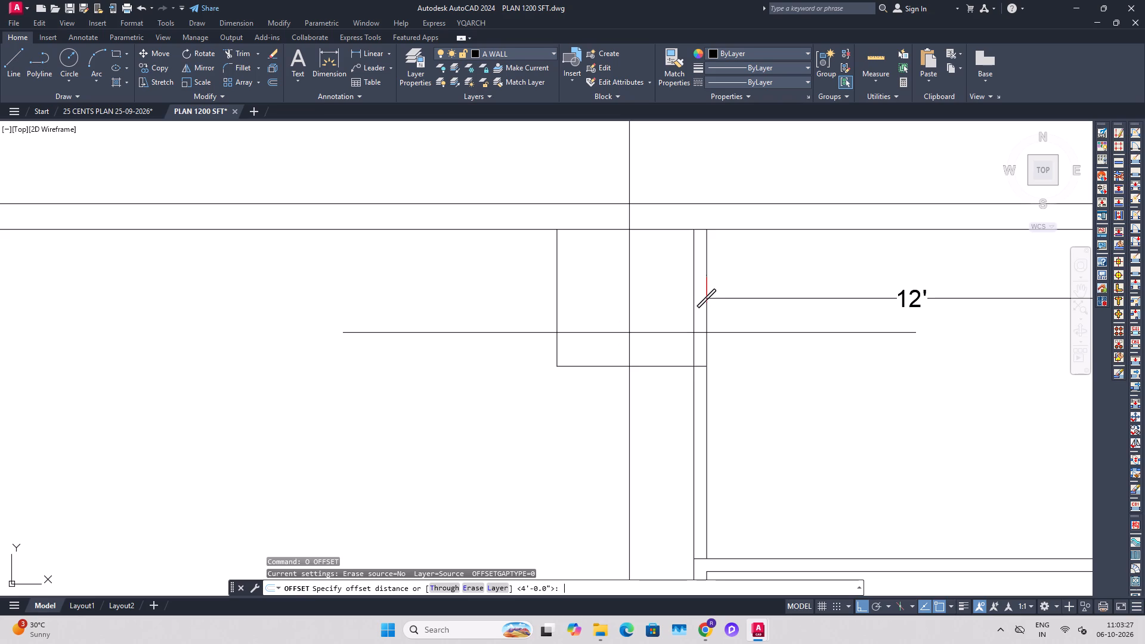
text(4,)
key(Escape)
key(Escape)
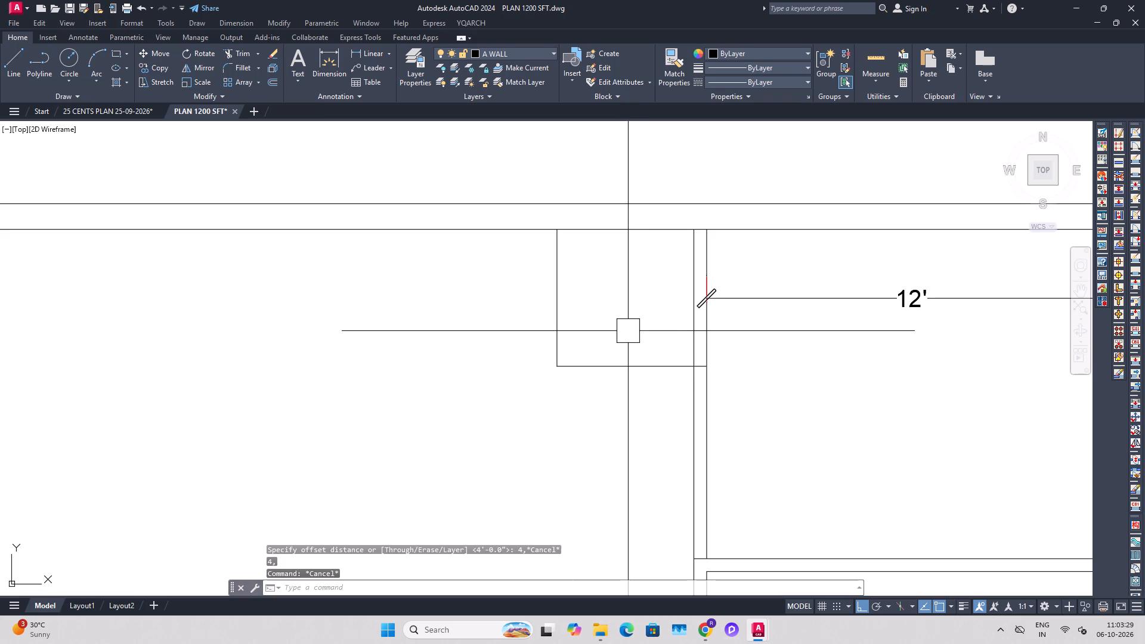
Offset the small enclosure's left and bottom lines 4.5" outward to give the walls thickness.
text(O 4)
text(.5")
key(Return)
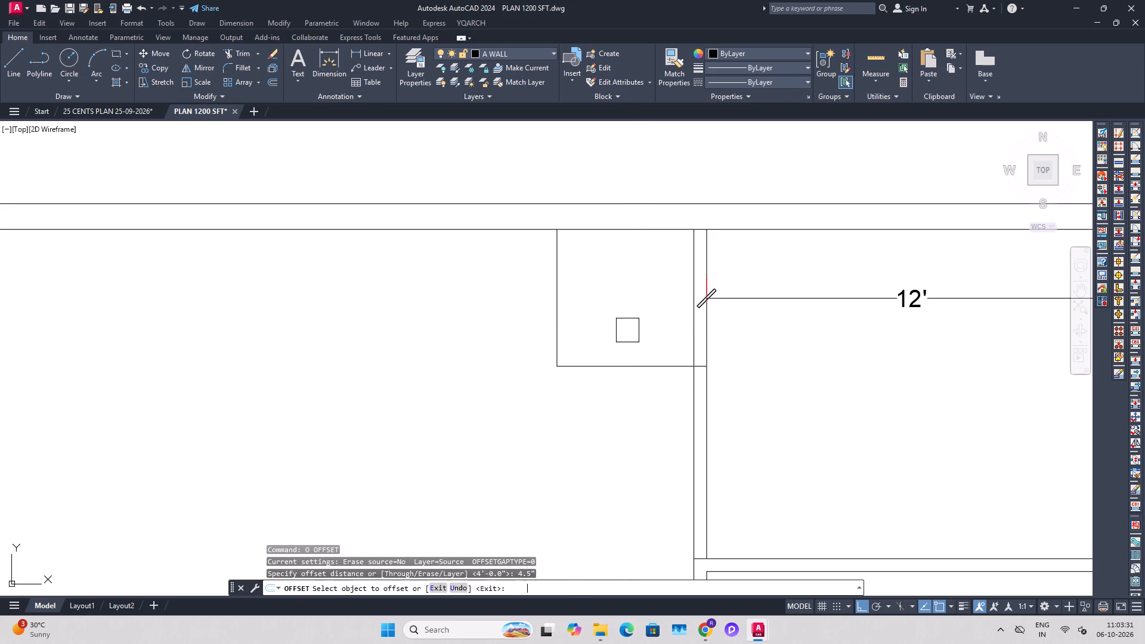
drag(565, 294, 555, 294)
drag(497, 294, 506, 296)
drag(649, 369, 648, 382)
click(643, 409)
key(Escape)
key(Escape)
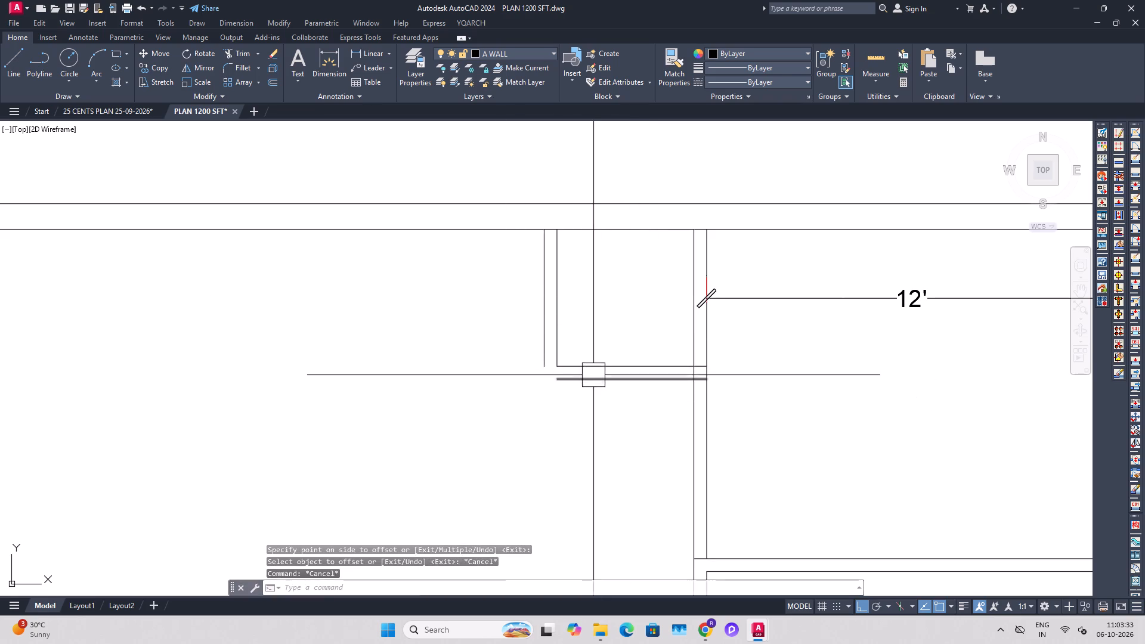
Fillet the small enclosure's two outer wall lines into a square corner.
key(f)
key(space)
click(587, 377)
click(543, 359)
Trim the overlapping segments where the small enclosure's walls meet the vertical partition and the top wall.
key(t)
key(r)
key(space)
scroll(682, 353, up, 2)
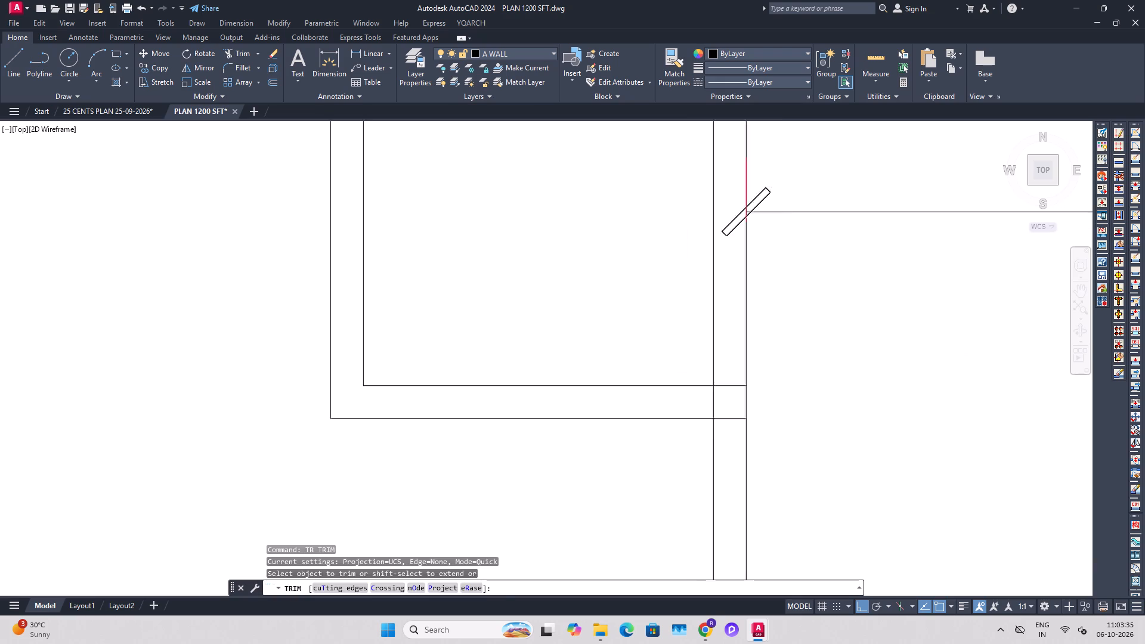
scroll(682, 353, up, 1)
click(731, 429)
click(760, 408)
click(759, 460)
scroll(761, 427, down, 2)
scroll(538, 213, up, 2)
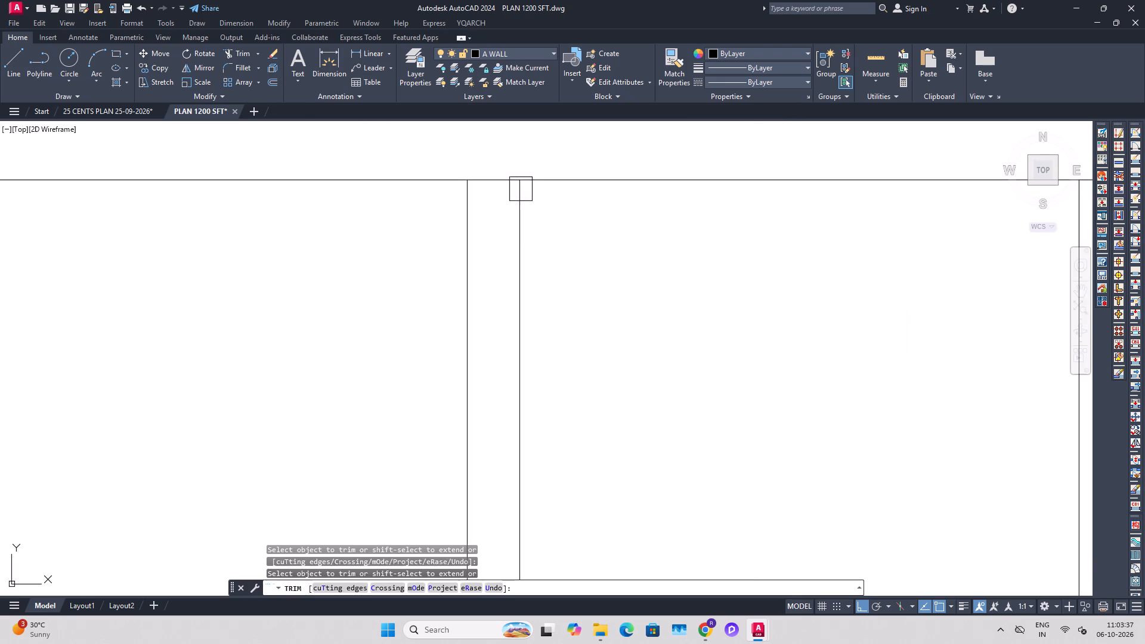
click(501, 182)
key(Escape)
Trim the top-right room's lower wall line where it crosses inside the vertical partition.
scroll(711, 330, down, 4)
middle_drag(809, 386, 804, 336)
scroll(808, 331, down, 1)
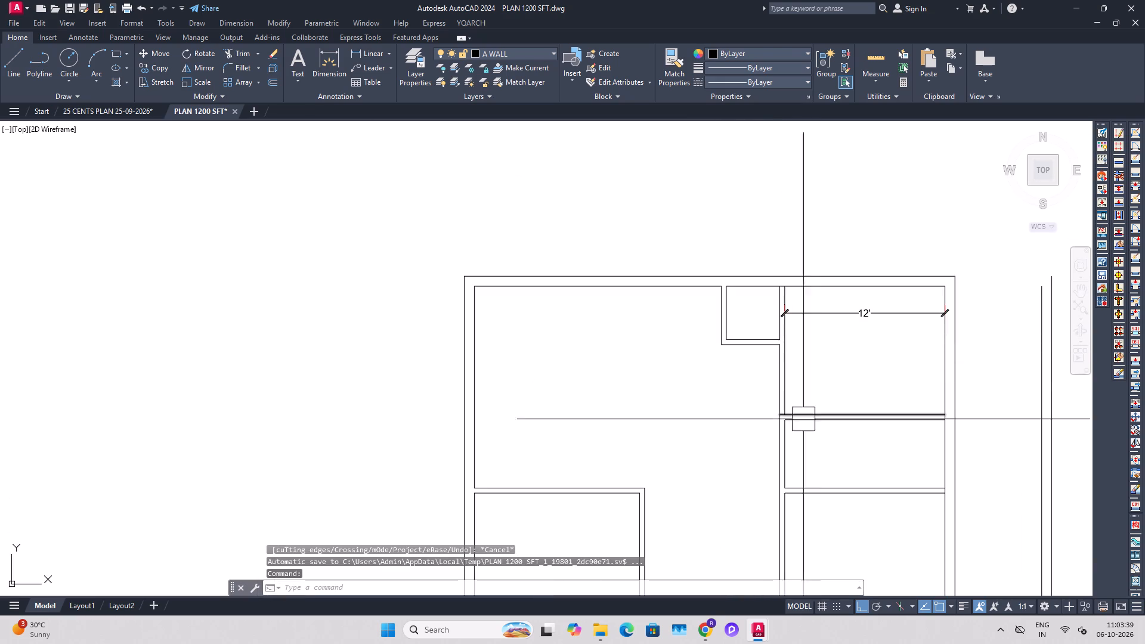
scroll(785, 422, up, 2)
key(t)
key(r)
key(space)
scroll(776, 404, up, 3)
click(787, 413)
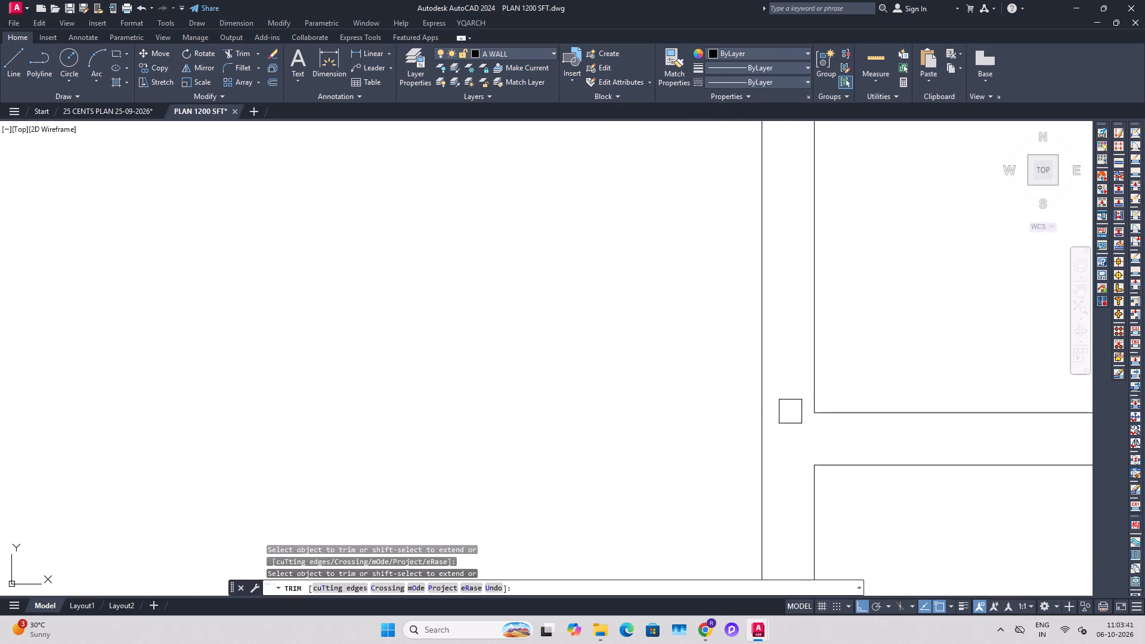
key(Escape)
Examine the upper rooms and the small enclosure's cleaned wall junctions.
scroll(811, 404, down, 2)
middle_drag(876, 367, 873, 428)
scroll(869, 404, down, 2)
middle_drag(838, 323, 838, 357)
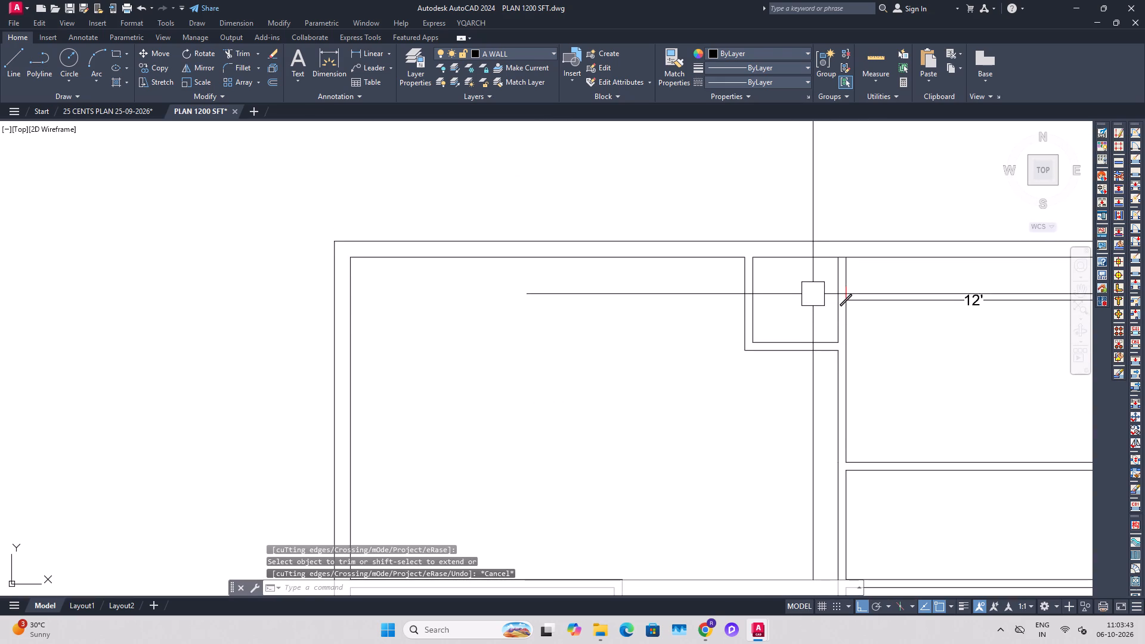
scroll(779, 419, down, 1)
middle_drag(827, 454, 788, 380)
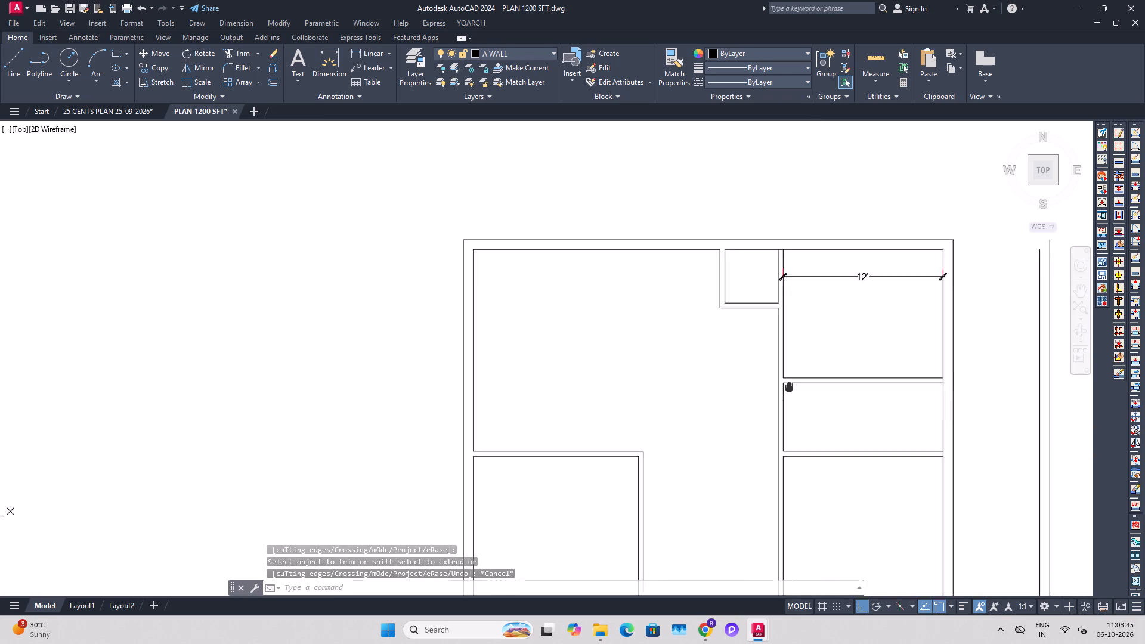
middle_drag(788, 380, 788, 346)
scroll(749, 219, up, 1)
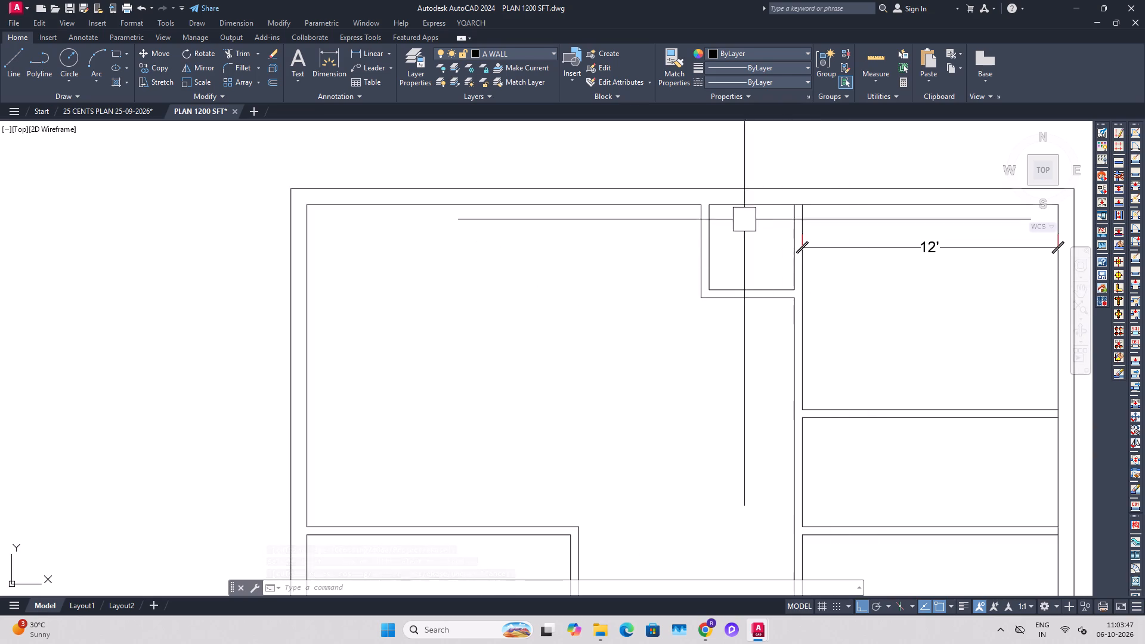
middle_drag(776, 313, 776, 354)
middle_drag(809, 332, 784, 395)
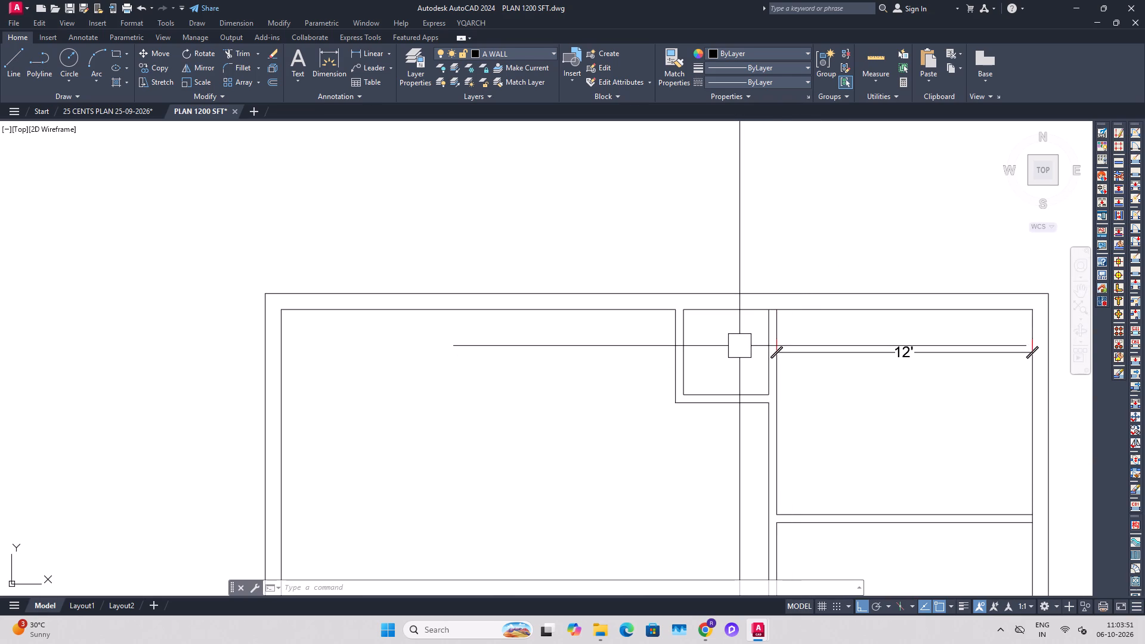
Dimension the clear width between the lower-left room's partition and the right vertical partition.
scroll(774, 407, down, 1)
middle_drag(800, 478, 748, 382)
middle_drag(796, 497, 782, 466)
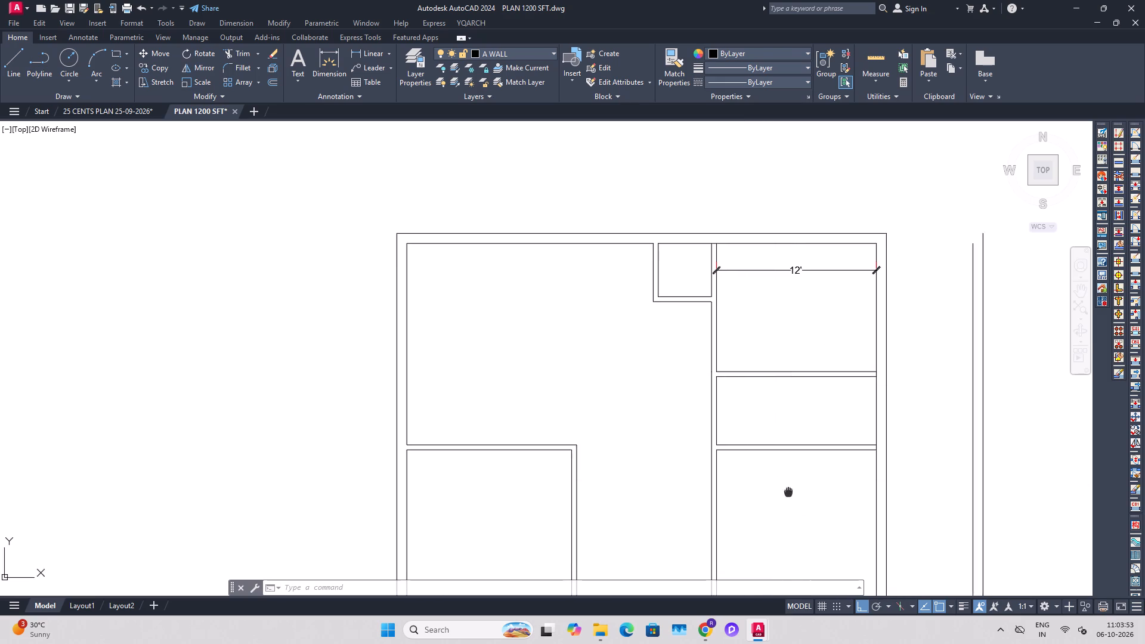
middle_drag(782, 466, 785, 413)
click(371, 58)
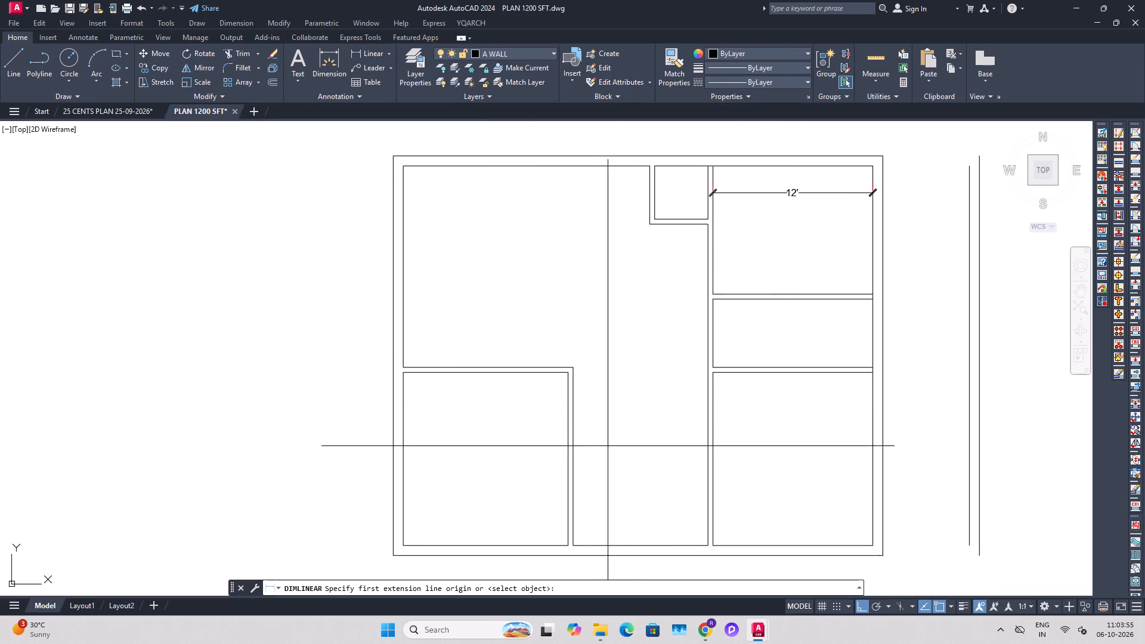
click(573, 443)
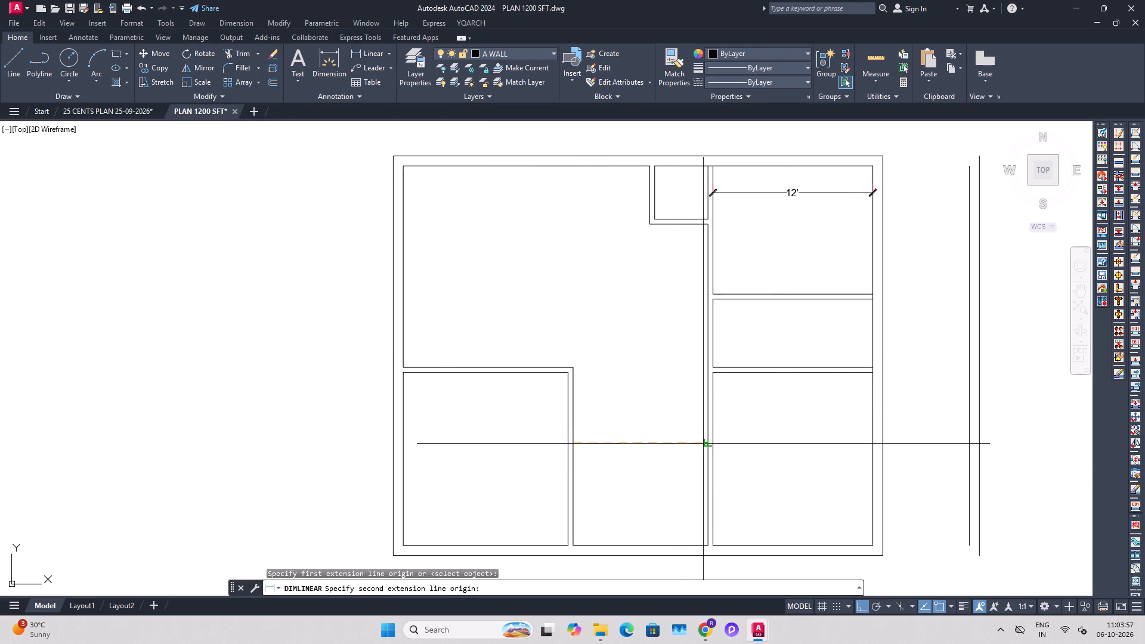
click(703, 444)
scroll(669, 454, up, 1)
click(667, 454)
key(Escape)
key(Escape)
Draw a horizontal line from the lower-left room's upper-right outer corner to the right vertical partition.
middle_drag(570, 348, 550, 417)
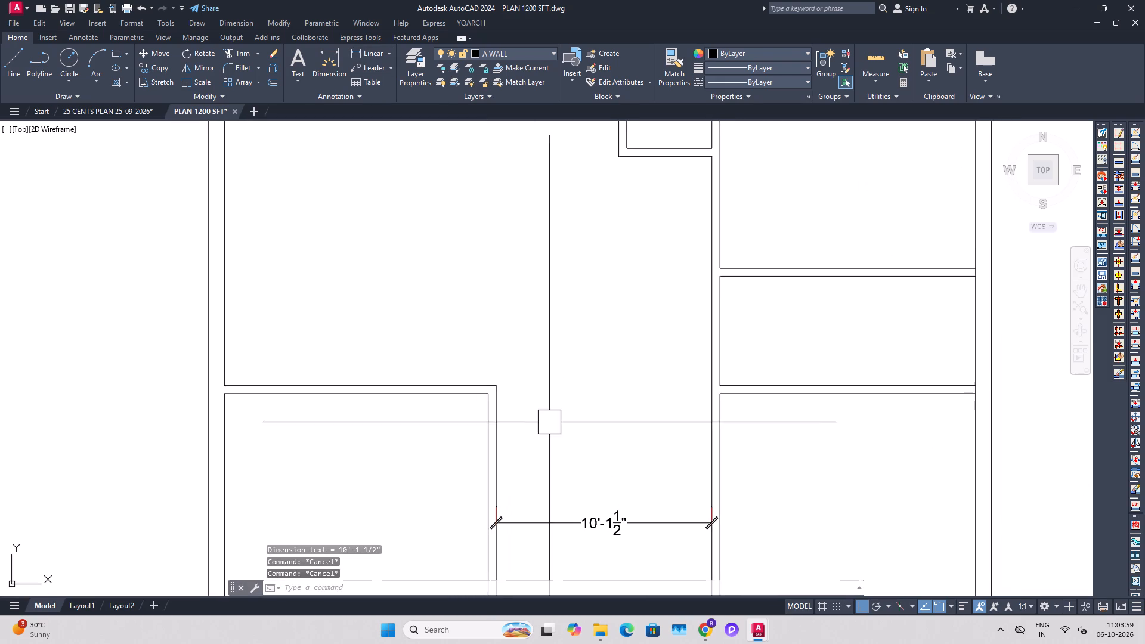
key(l)
key(space)
drag(498, 388, 505, 389)
scroll(732, 392, up, 1)
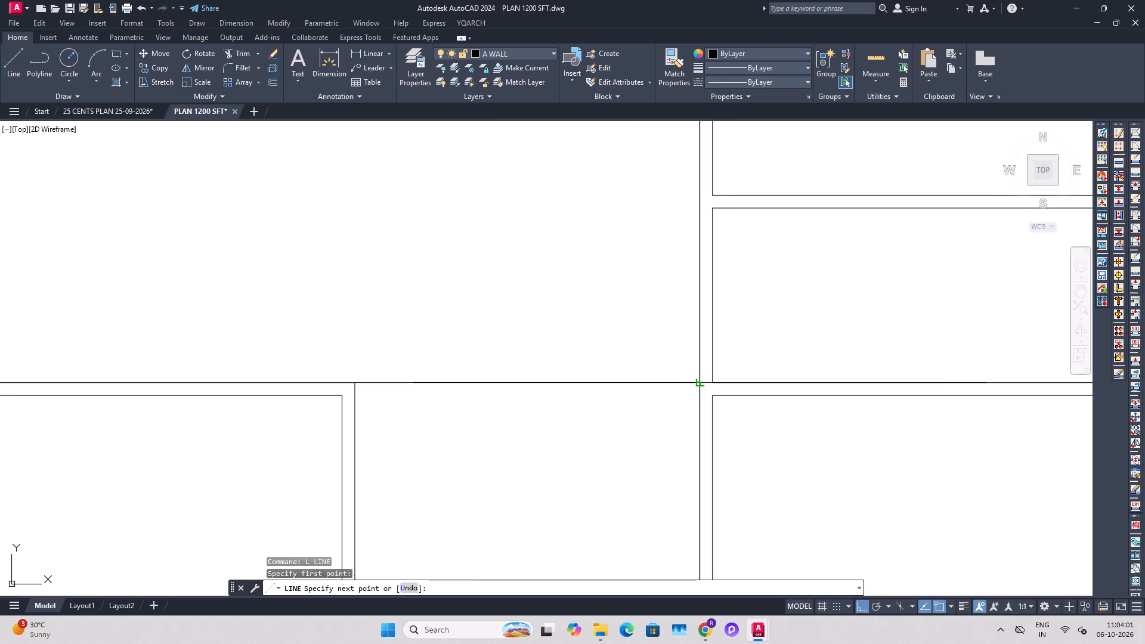
click(701, 381)
key(Escape)
key(Escape)
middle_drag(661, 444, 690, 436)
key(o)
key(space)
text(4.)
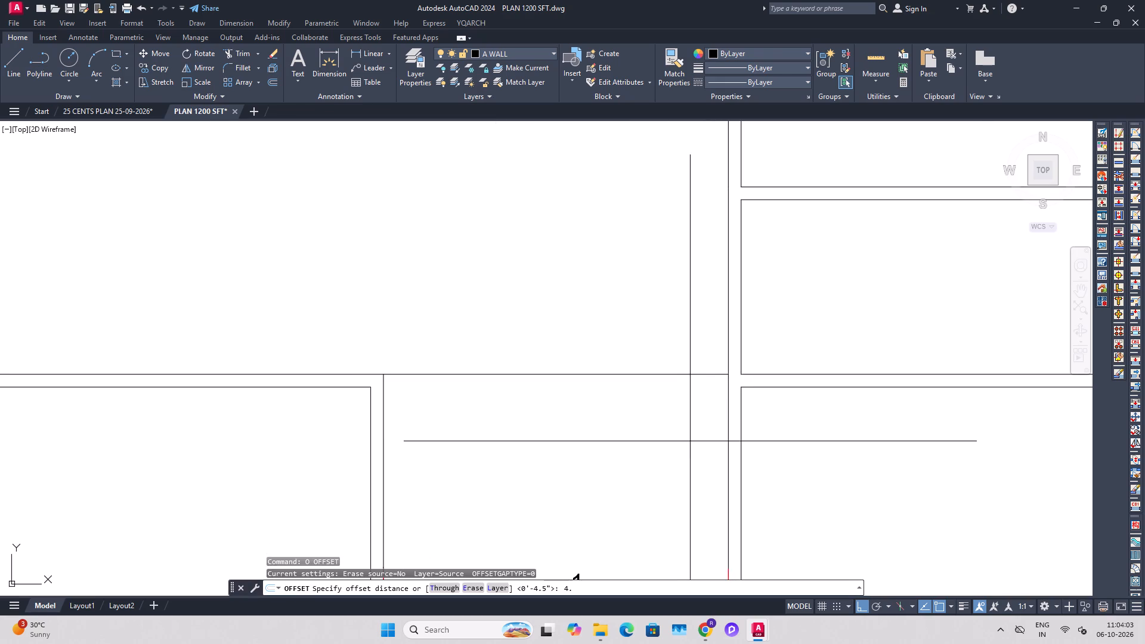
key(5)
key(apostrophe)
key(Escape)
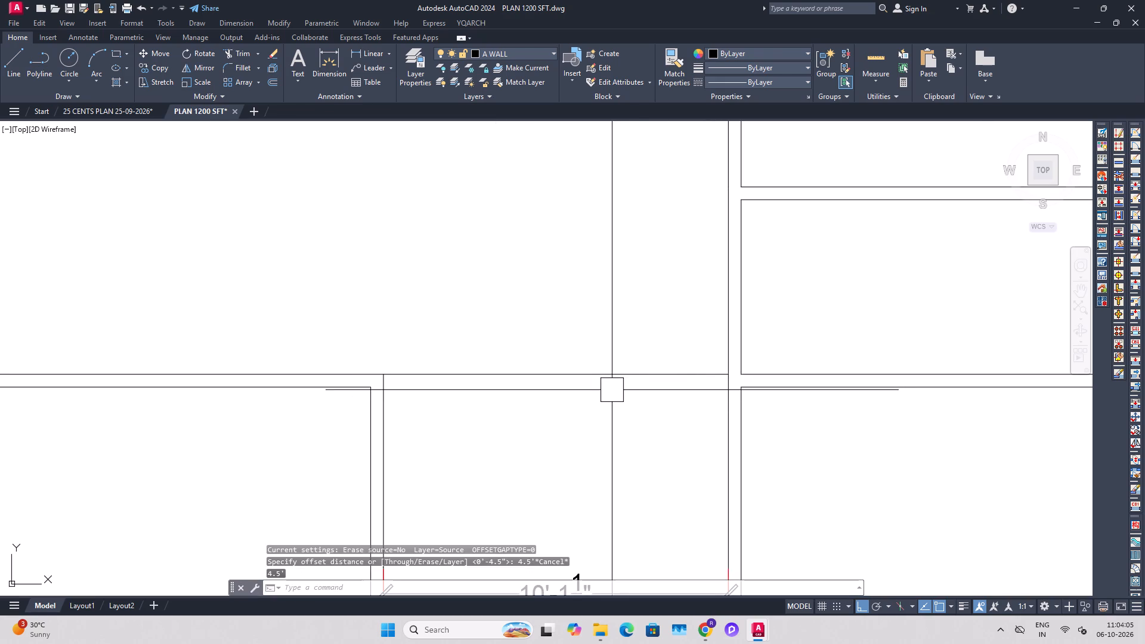
Offset the new horizontal line 4.5" downward to form a partition across the central space.
key(o)
key(space)
text(4)
text(.5")
key(Return)
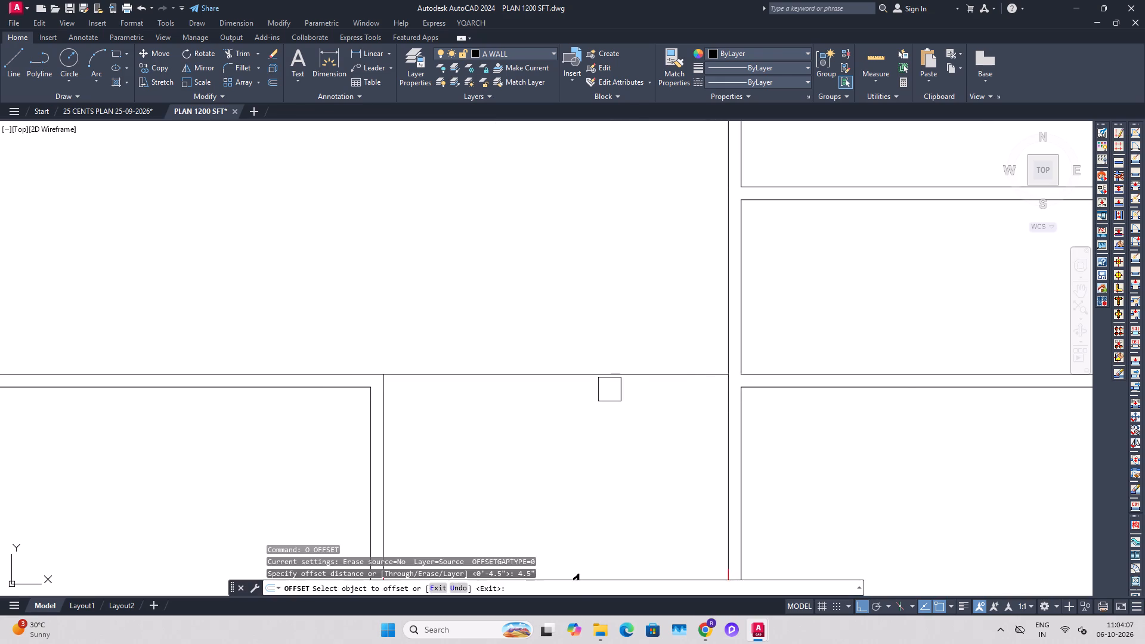
click(605, 376)
click(607, 417)
key(Escape)
key(Escape)
Trim the wall lines crossing both ends of the new 4.5" partition to open its junctions.
key(t)
key(r)
key(space)
scroll(369, 373, up, 4)
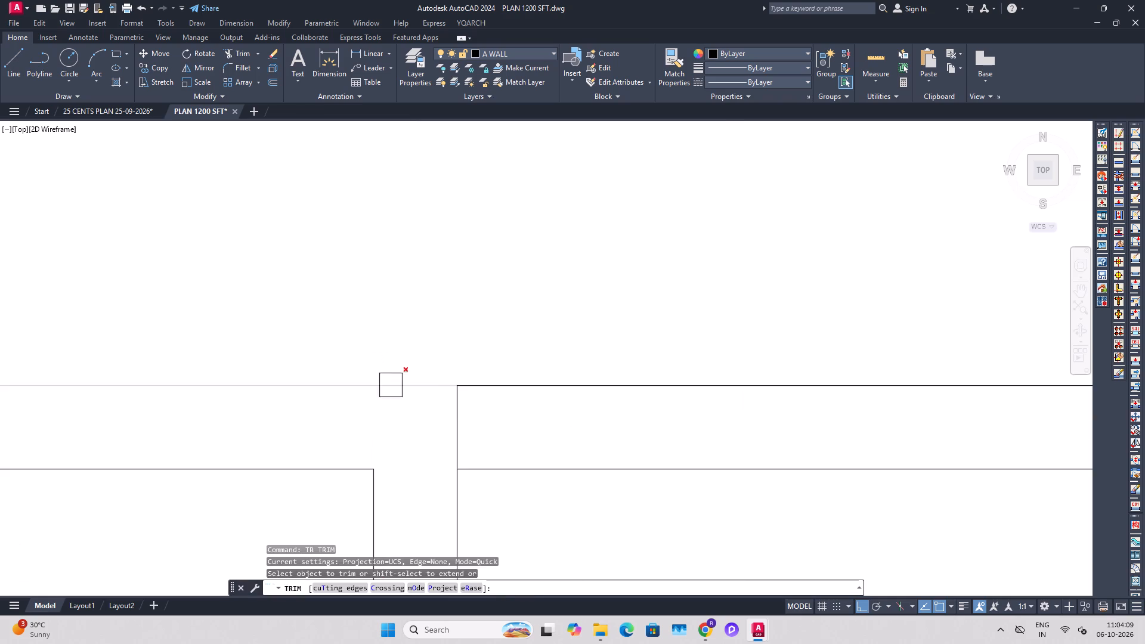
click(465, 425)
scroll(458, 418, down, 3)
middle_drag(698, 426, 562, 439)
scroll(862, 437, up, 1)
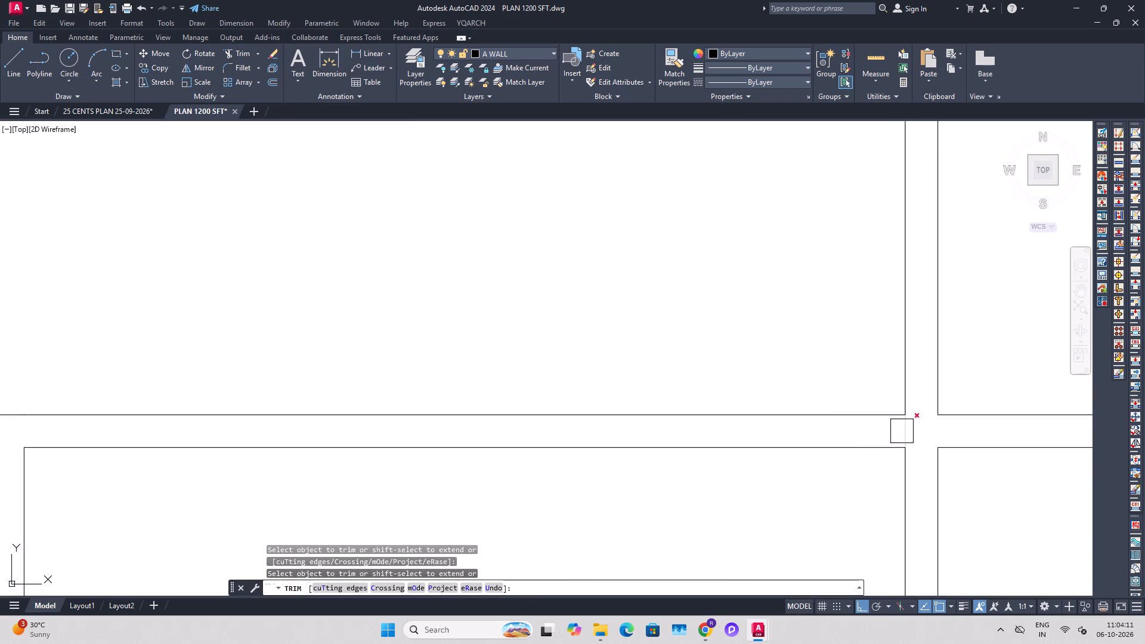
click(917, 431)
key(Escape)
Examine the overall room layout and partition junctions across the whole plan.
scroll(712, 420, down, 3)
middle_drag(699, 445, 689, 348)
scroll(690, 398, down, 1)
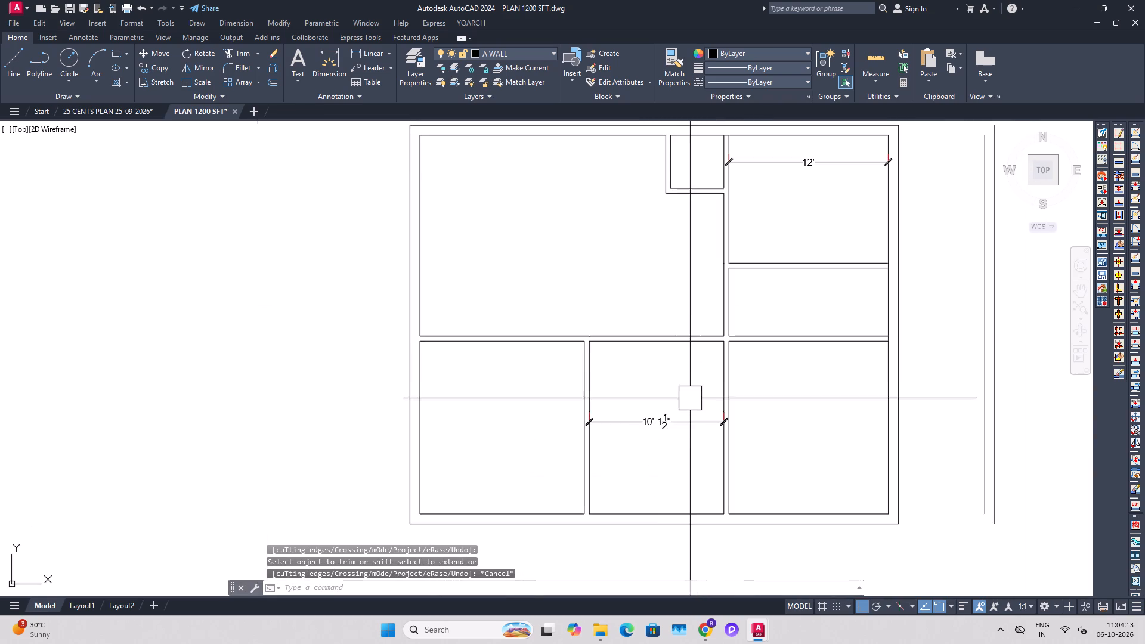
middle_drag(625, 484, 615, 467)
key(Escape)
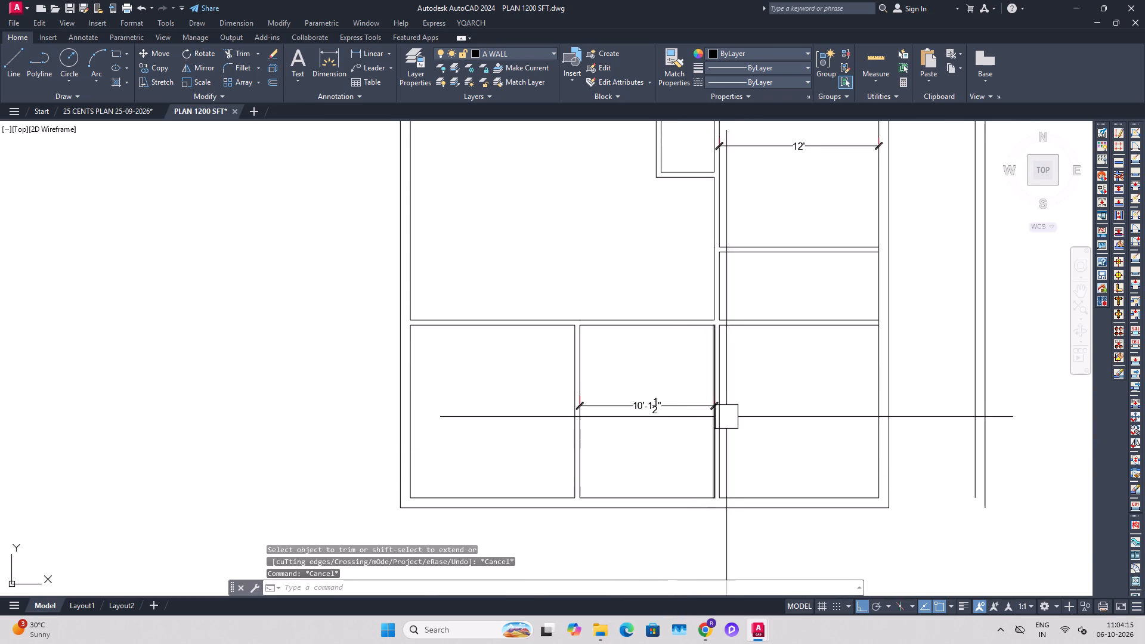
middle_drag(648, 332, 627, 420)
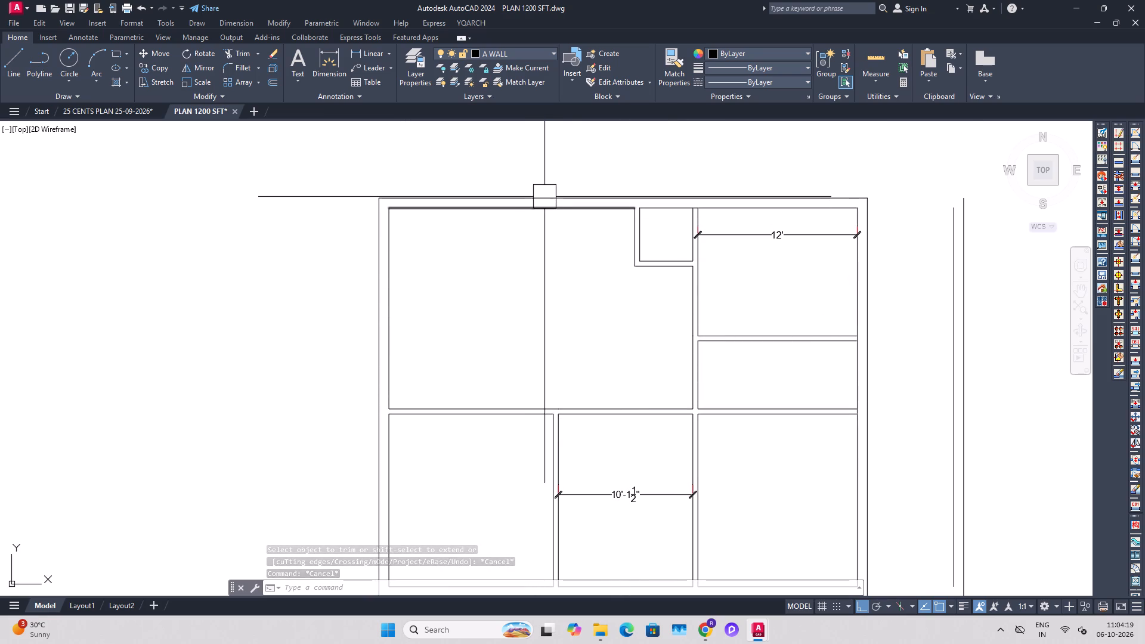
middle_drag(550, 191, 604, 232)
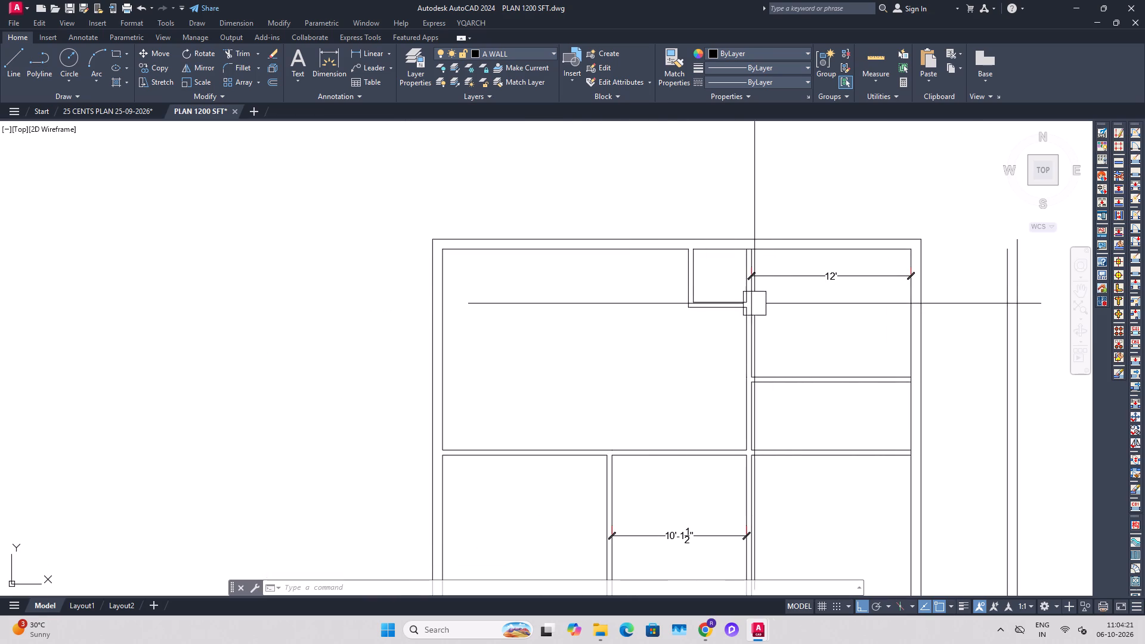
scroll(625, 264, down, 1)
middle_drag(701, 322, 691, 322)
key(Escape)
key(Escape)
key(Escape)
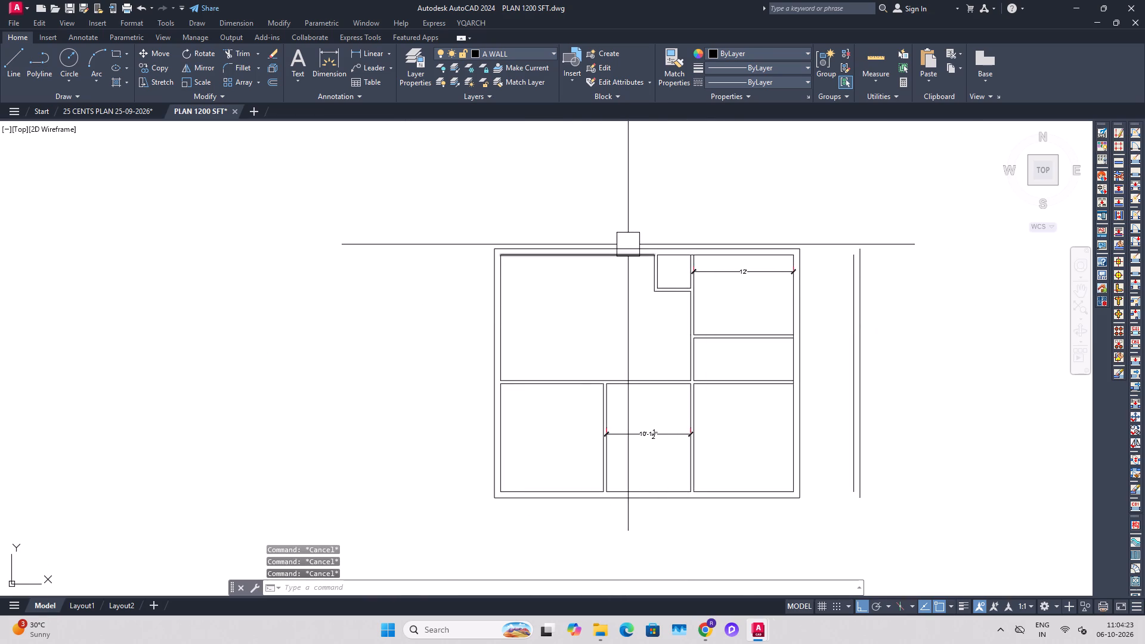
Draw a temporary rectangle around the outer wall outline, list its area and perimeter, and erase it.
key(Escape)
text(REC)
key(space)
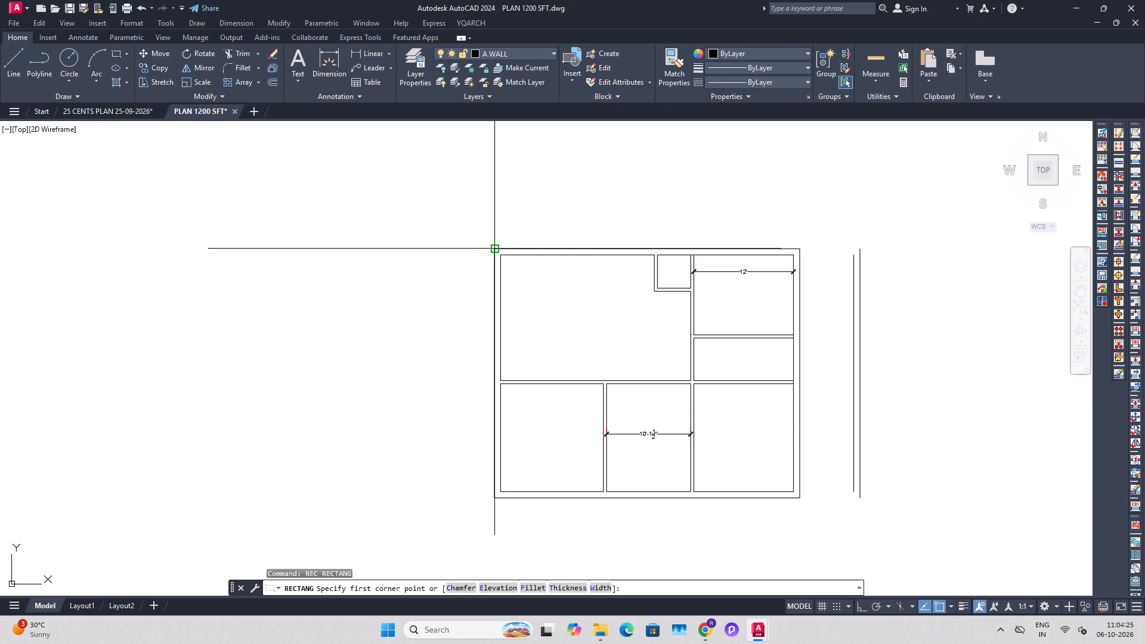
click(494, 247)
click(803, 500)
click(808, 466)
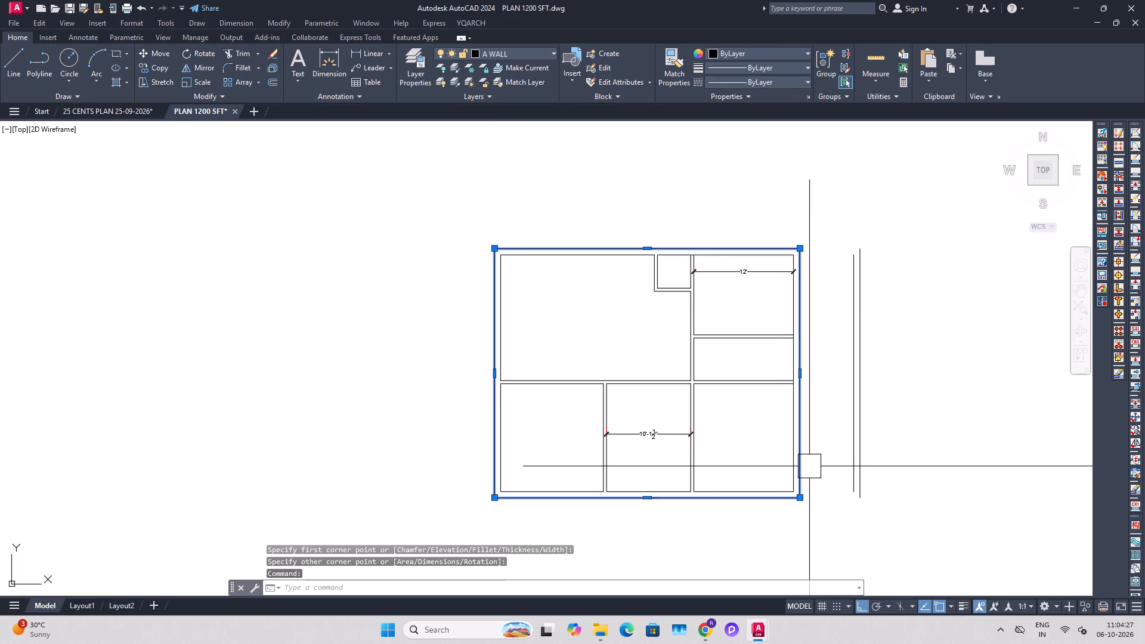
text(LI)
key(space)
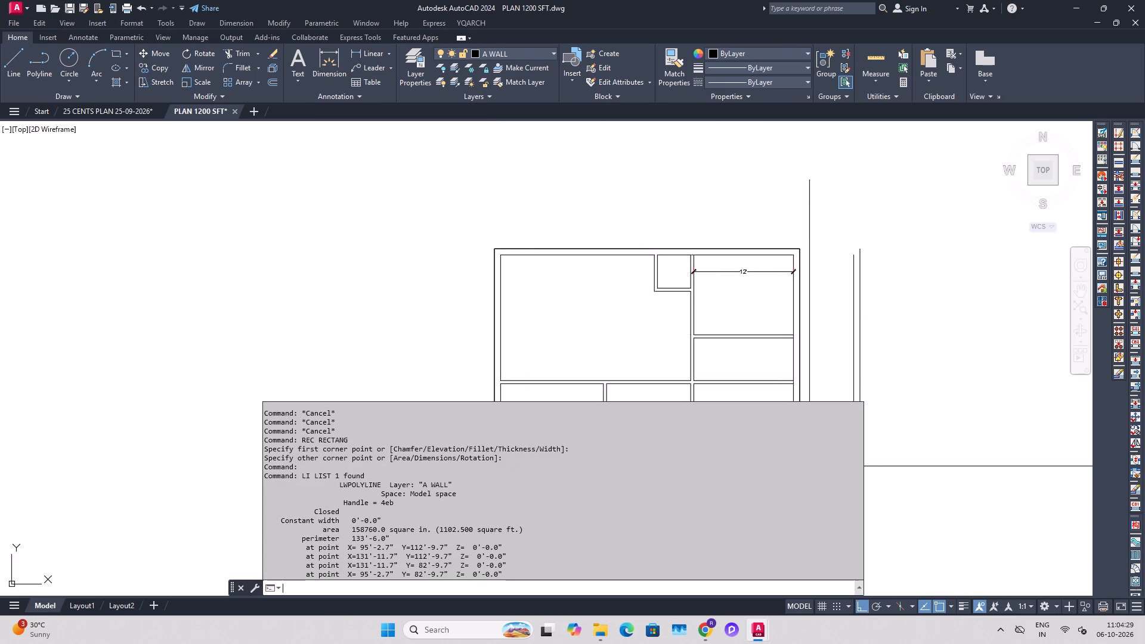
click(822, 336)
click(809, 318)
key(Delete)
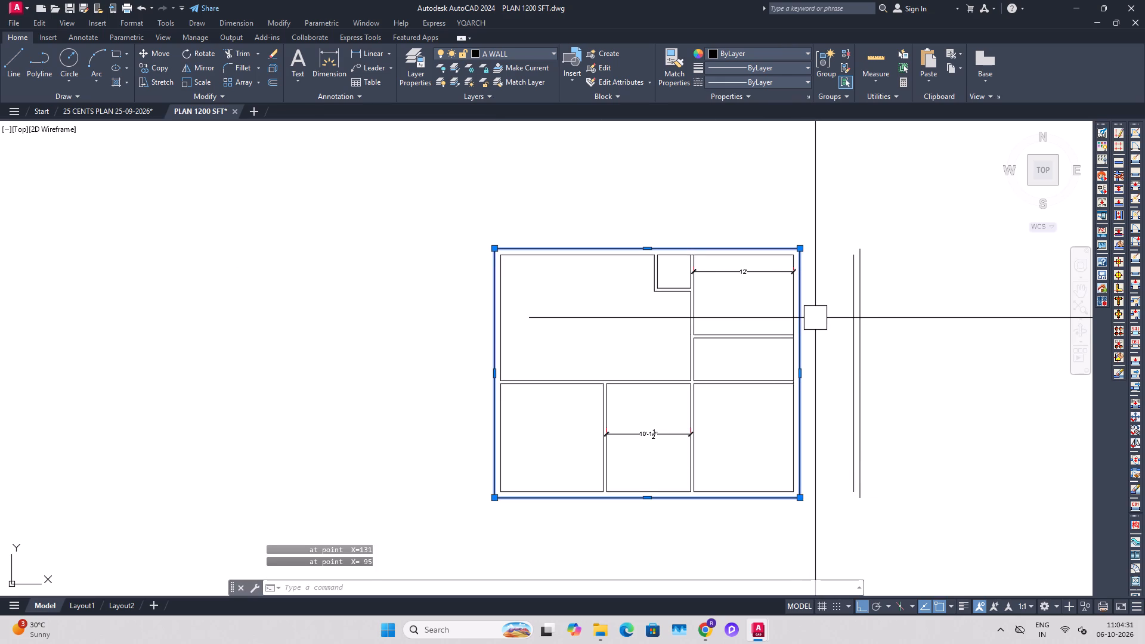
Save the drawing.
middle_drag(786, 363, 673, 366)
key(Escape)
key(Escape)
key(Escape)
key(ctrl+s)
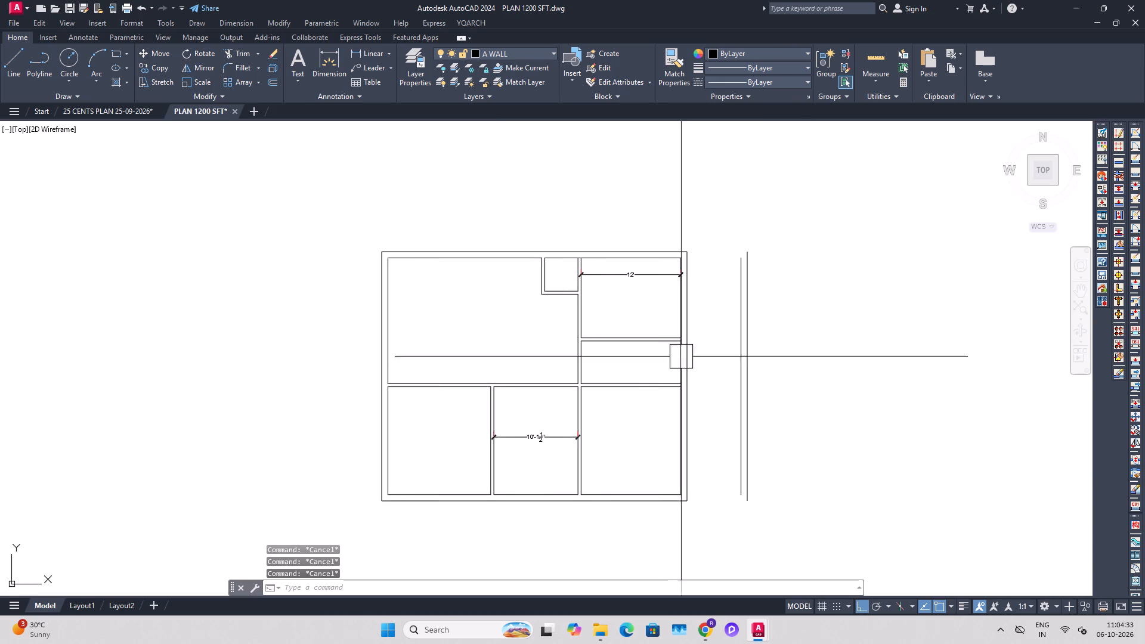
key(Escape)
key(Escape)
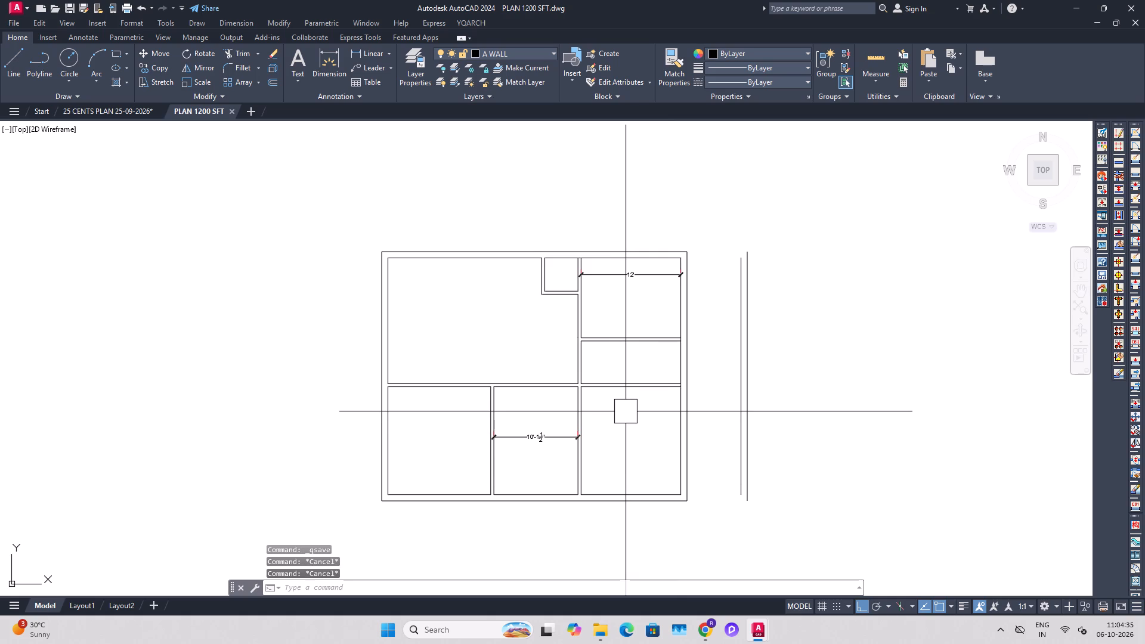
key(ctrl+s)
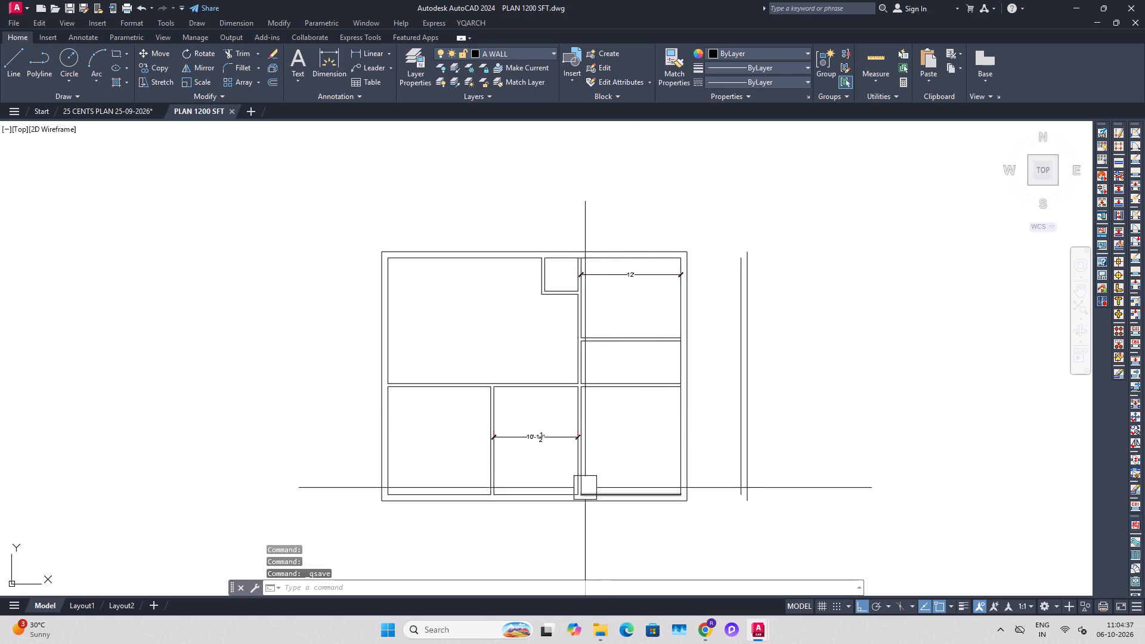
middle_drag(556, 478, 556, 410)
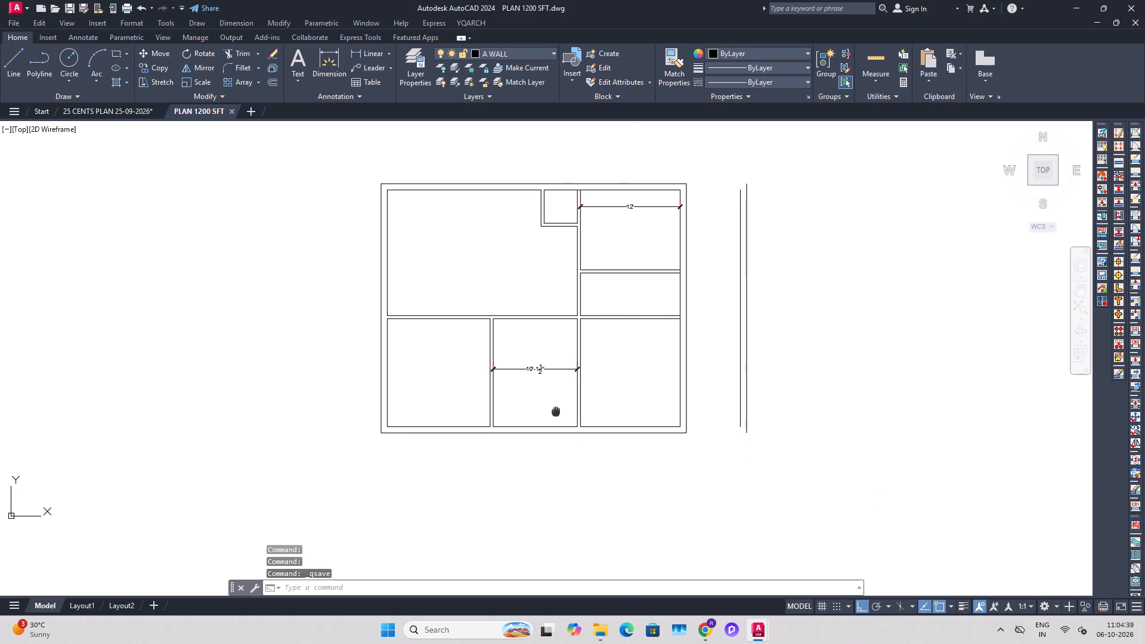
middle_drag(556, 410, 544, 414)
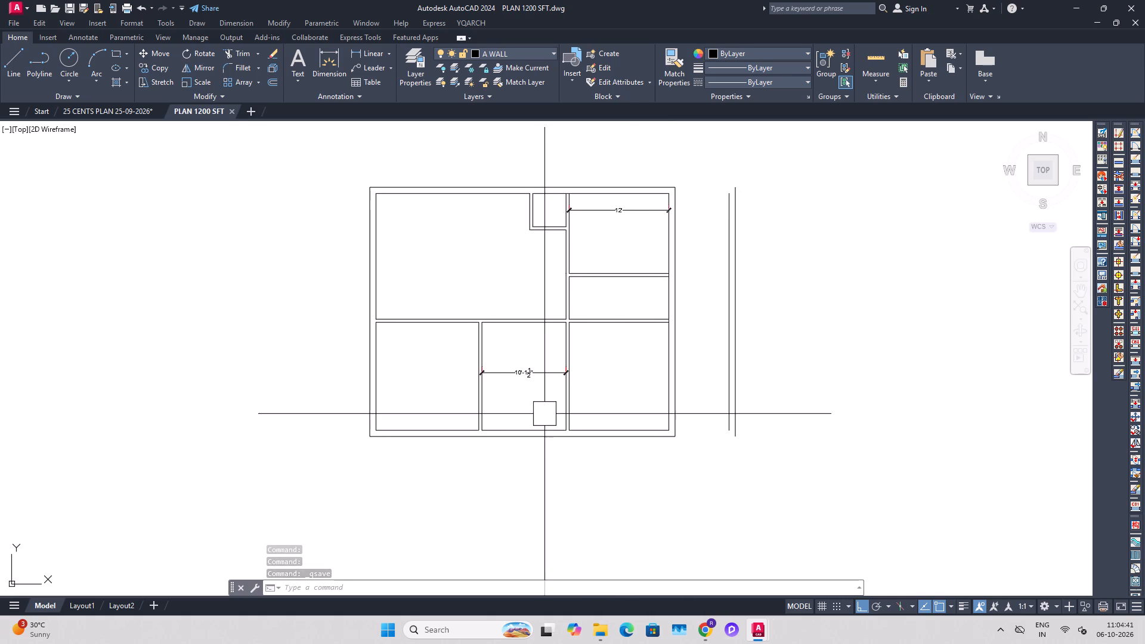
key(ctrl+s)
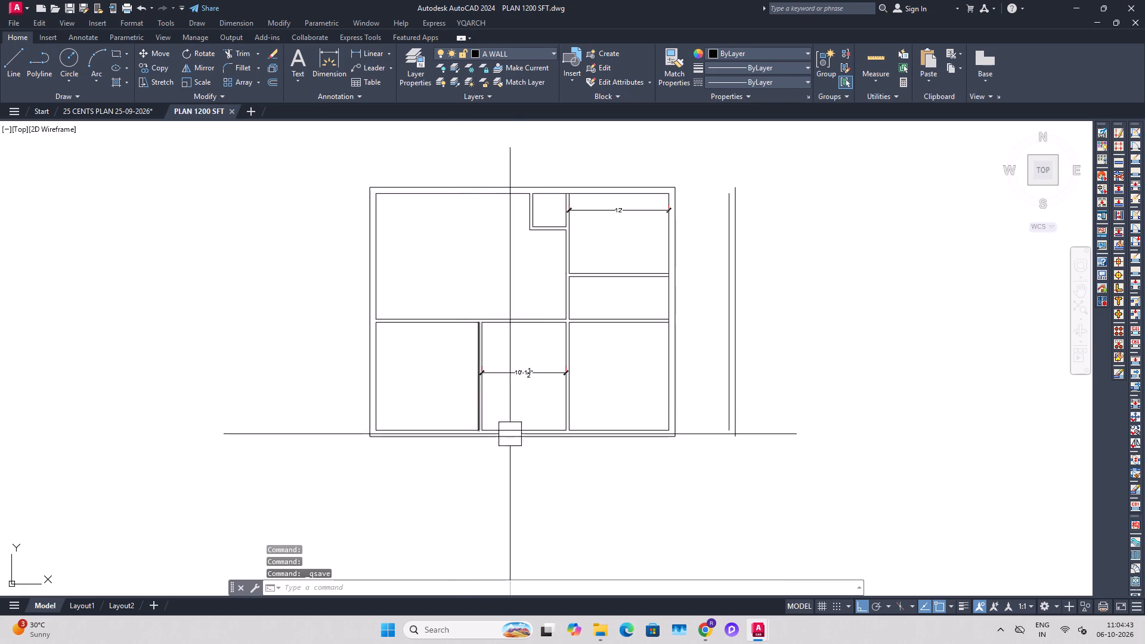
Draw a short vertical line across the top outer wall from the midpoint of the large upper-left room's inner edge.
middle_drag(505, 327, 523, 394)
scroll(525, 377, up, 1)
middle_drag(530, 367, 549, 405)
middle_drag(488, 282, 515, 332)
key(l)
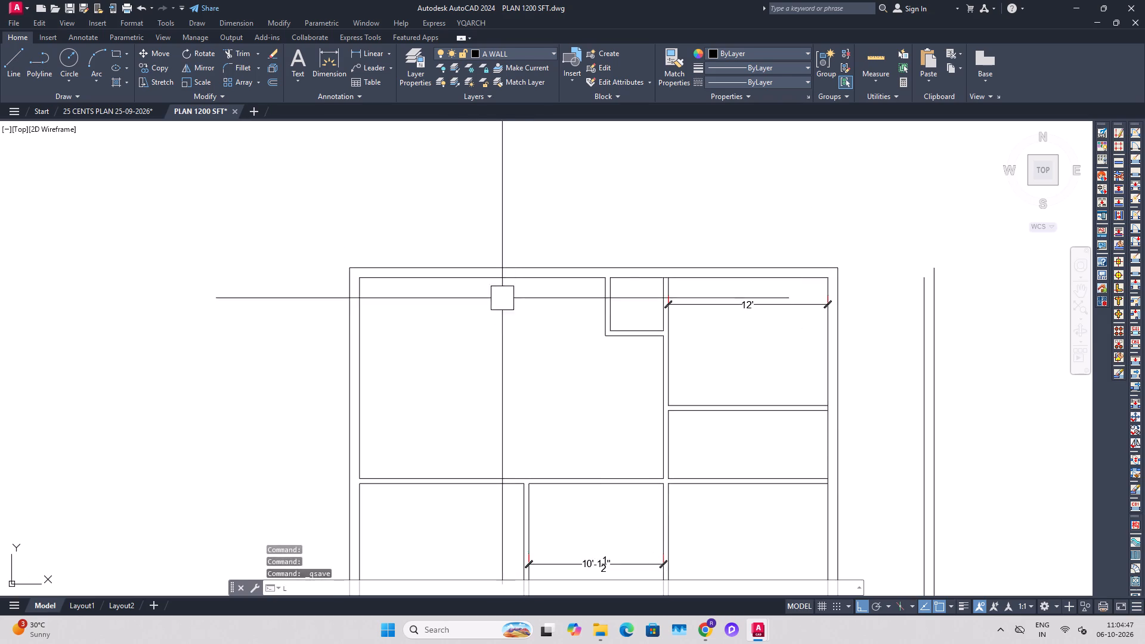
key(space)
scroll(496, 287, up, 1)
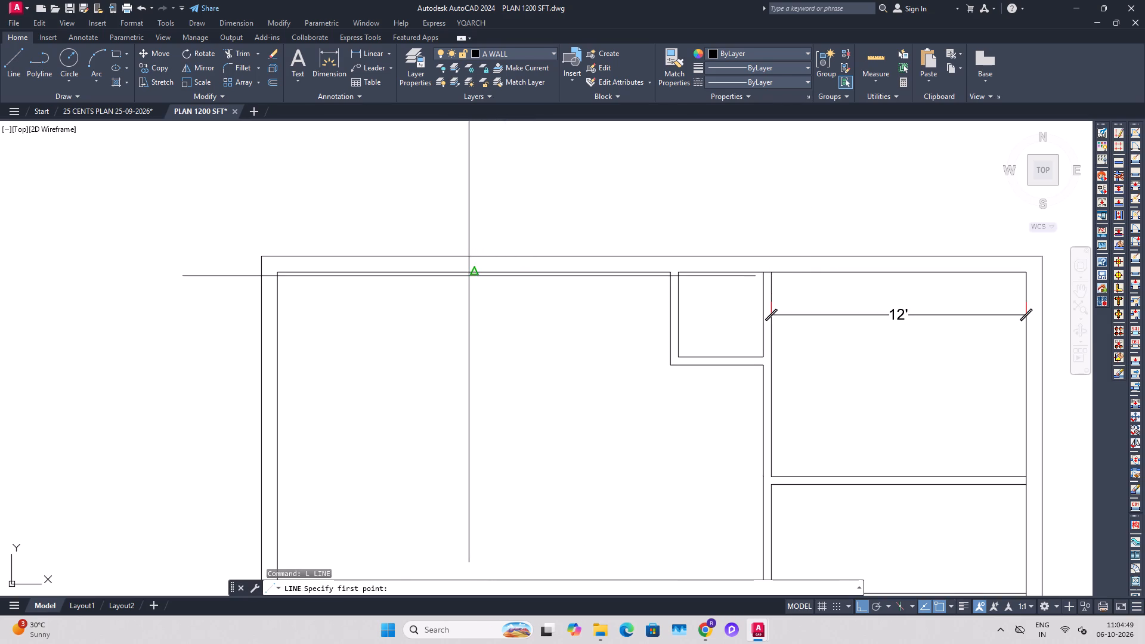
click(475, 274)
click(473, 249)
key(Escape)
key(Escape)
Trim the part of the vertical line that extends beyond the top wall's outer face.
scroll(476, 267, up, 3)
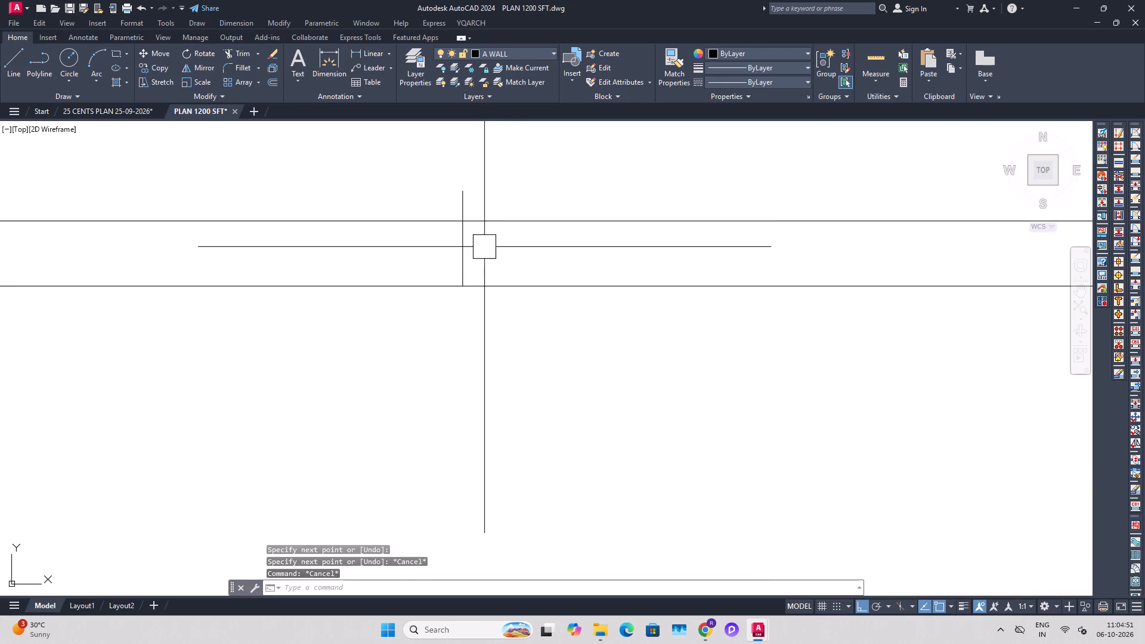
key(t)
key(r)
key(space)
click(465, 210)
key(Escape)
key(Escape)
Offset the vertical line in the top wall 2' to each side to mark the opening's jambs.
text(O)
key(space)
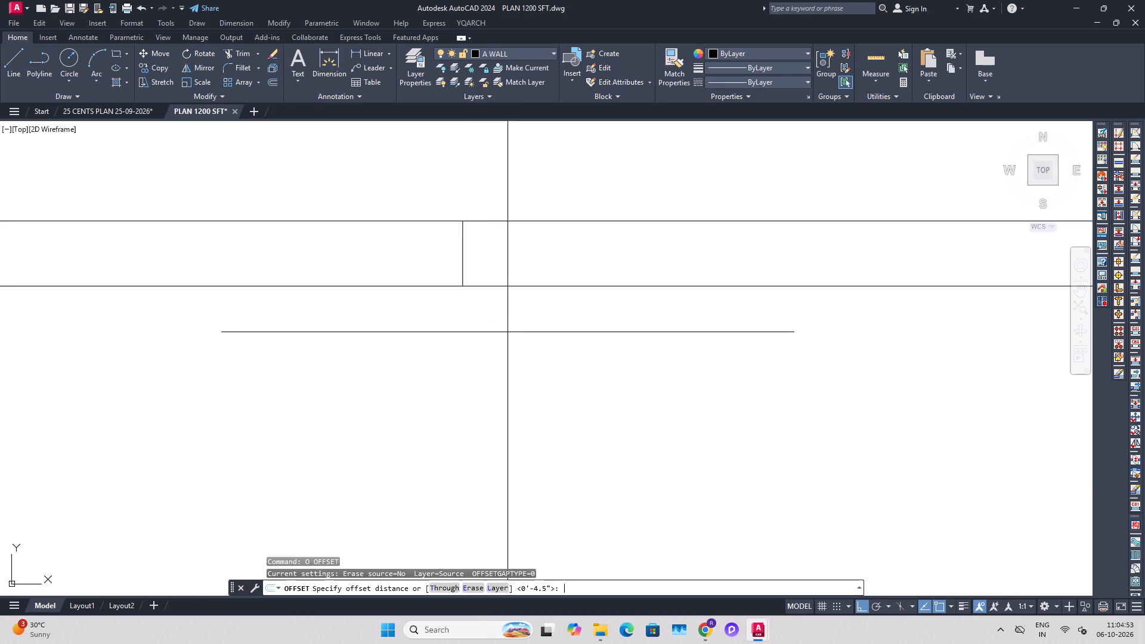
key(1)
key(apostrophe)
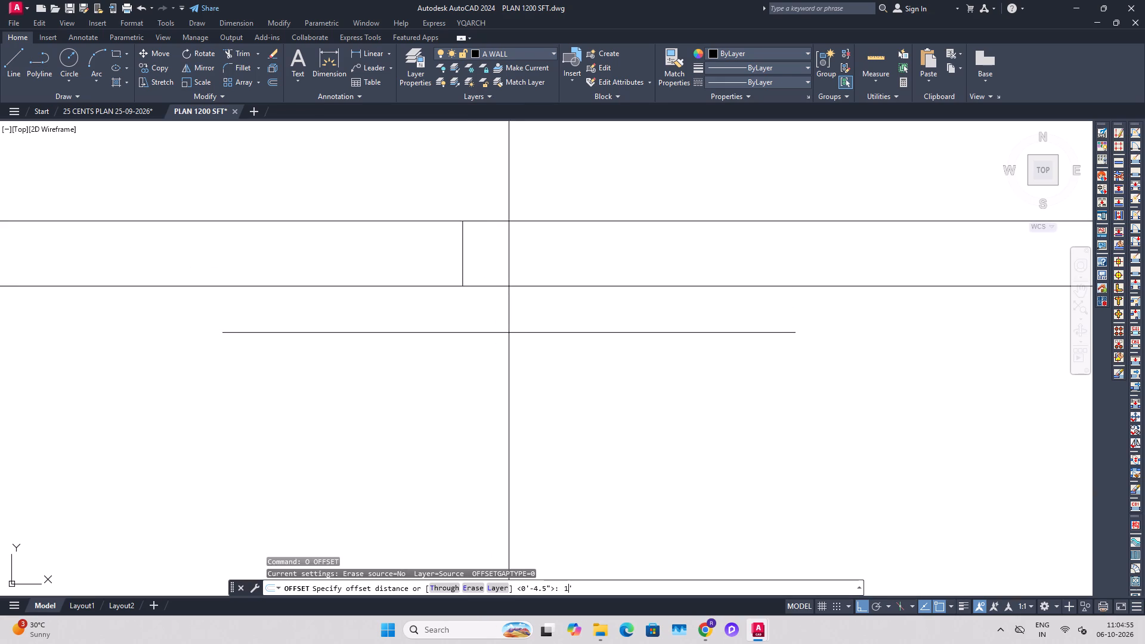
key(BackSpace)
key(BackSpace)
text(2')
key(Return)
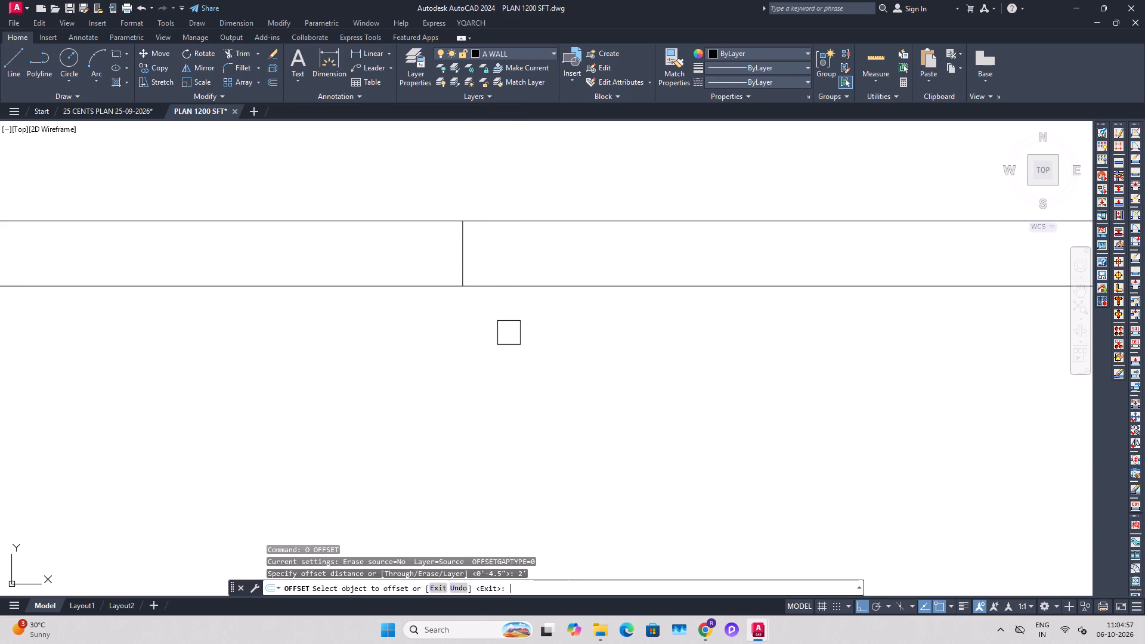
drag(465, 246, 438, 246)
click(406, 246)
drag(462, 252, 476, 252)
click(544, 252)
key(Escape)
Erase the centre line between the two jamb lines in the top wall.
drag(441, 251, 457, 256)
double_click(465, 259)
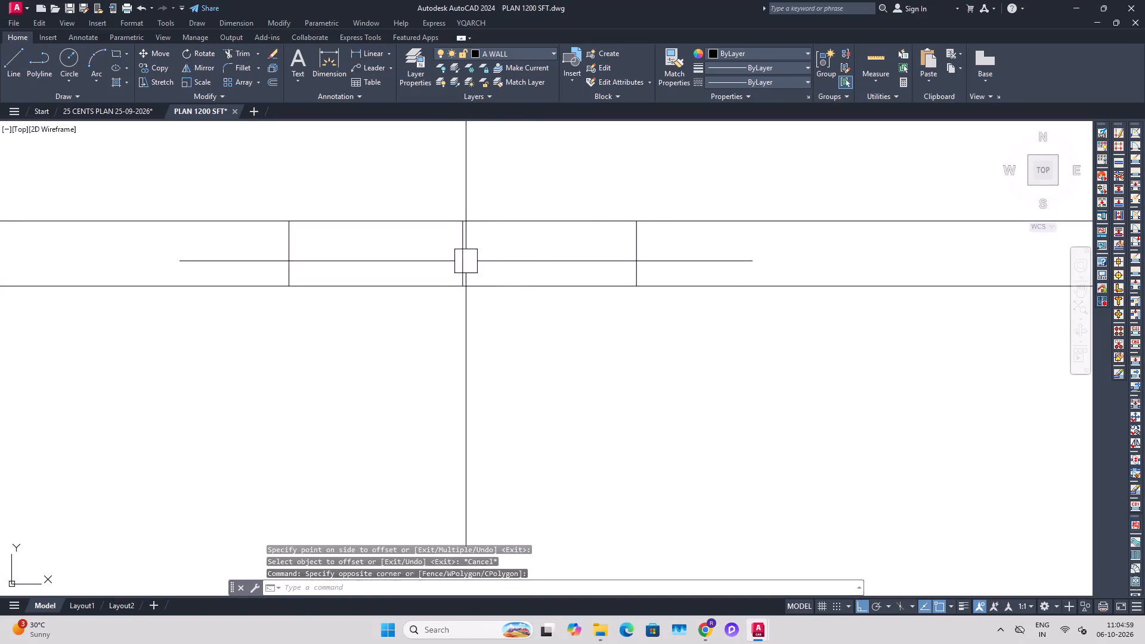
scroll(592, 355, down, 2)
key(Delete)
Trim both top wall lines between the jamb lines to create a 4' opening.
key(t)
key(r)
key(space)
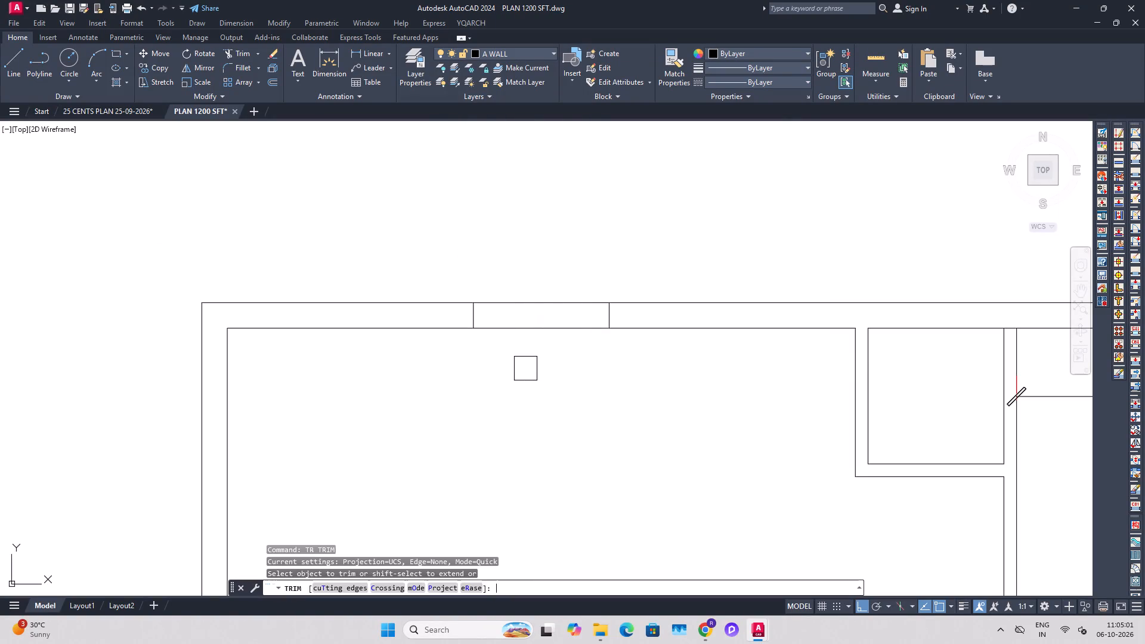
drag(525, 369, 527, 344)
click(527, 278)
click(515, 337)
key(Escape)
scroll(561, 325, down, 2)
key(Escape)
middle_drag(526, 386, 539, 361)
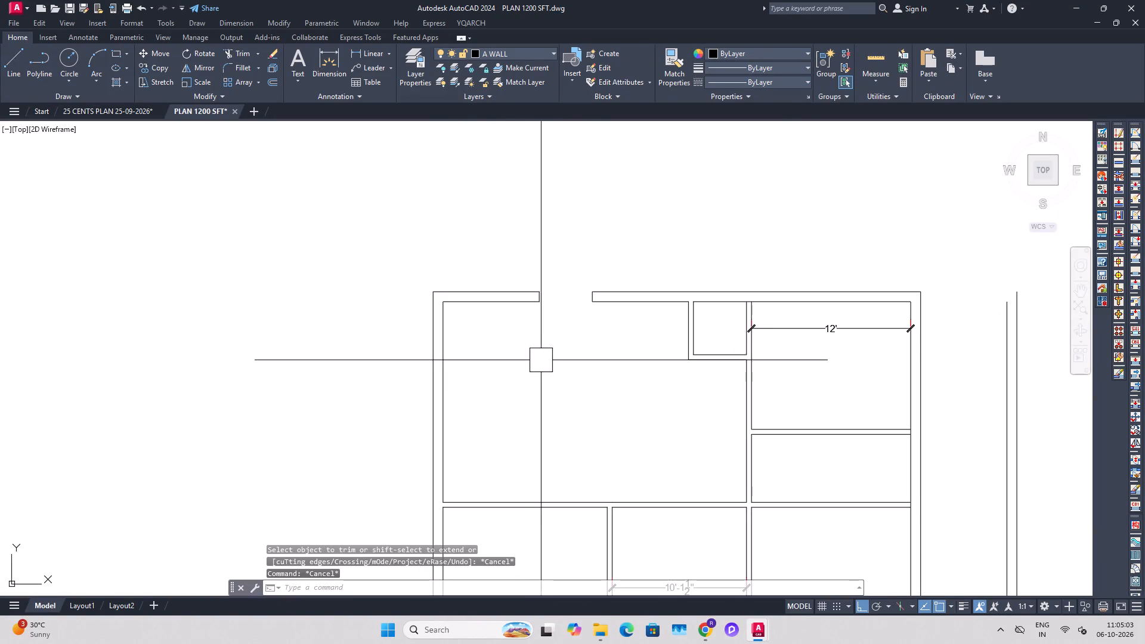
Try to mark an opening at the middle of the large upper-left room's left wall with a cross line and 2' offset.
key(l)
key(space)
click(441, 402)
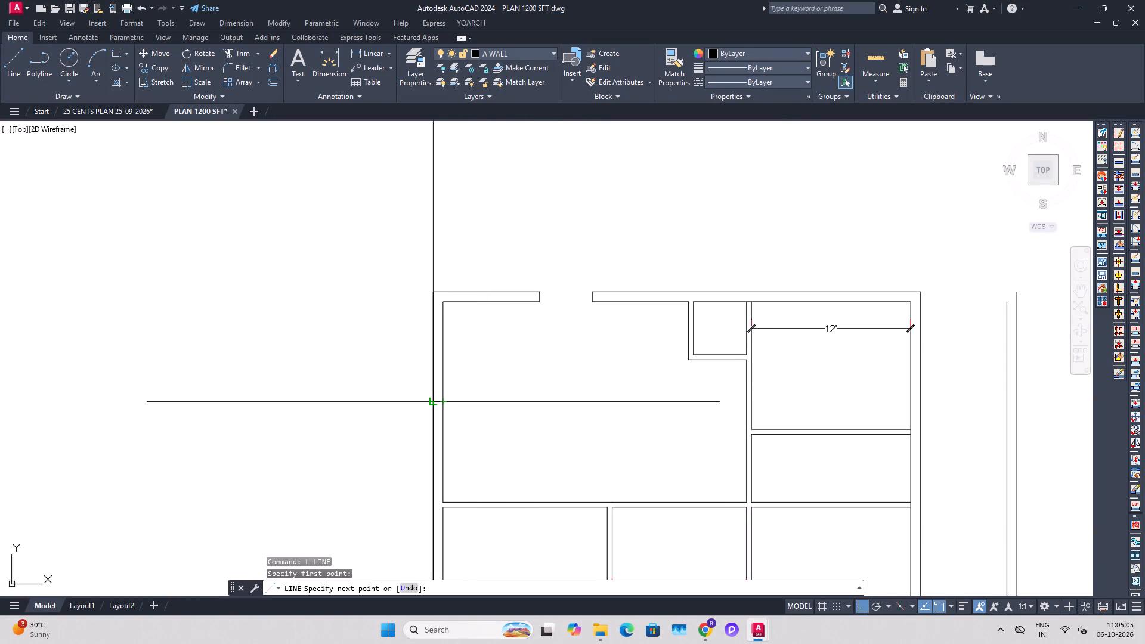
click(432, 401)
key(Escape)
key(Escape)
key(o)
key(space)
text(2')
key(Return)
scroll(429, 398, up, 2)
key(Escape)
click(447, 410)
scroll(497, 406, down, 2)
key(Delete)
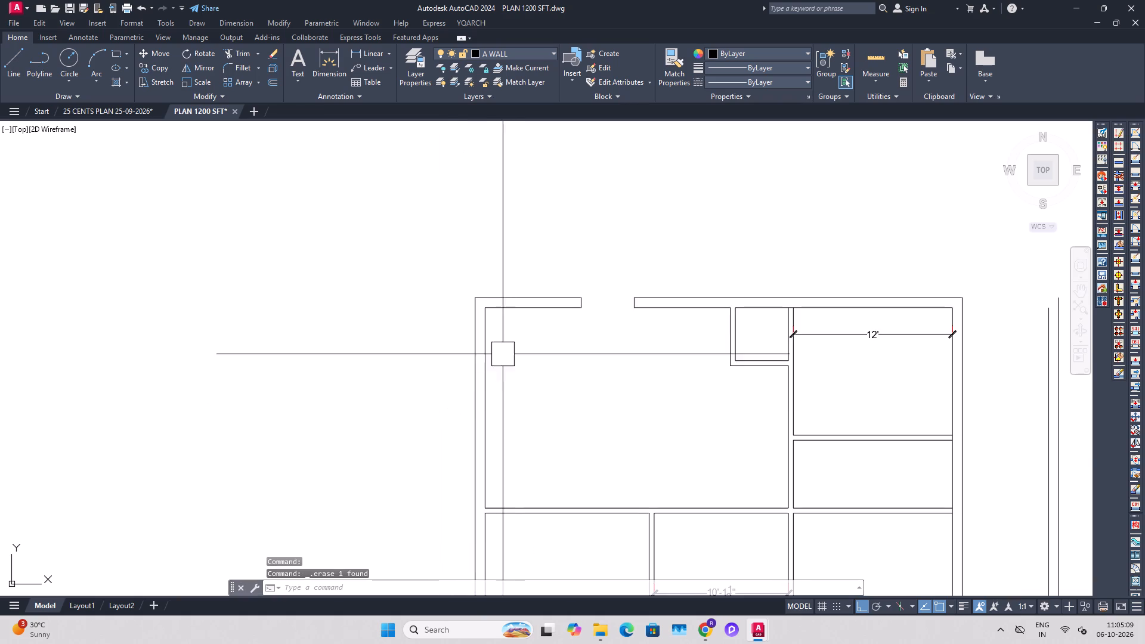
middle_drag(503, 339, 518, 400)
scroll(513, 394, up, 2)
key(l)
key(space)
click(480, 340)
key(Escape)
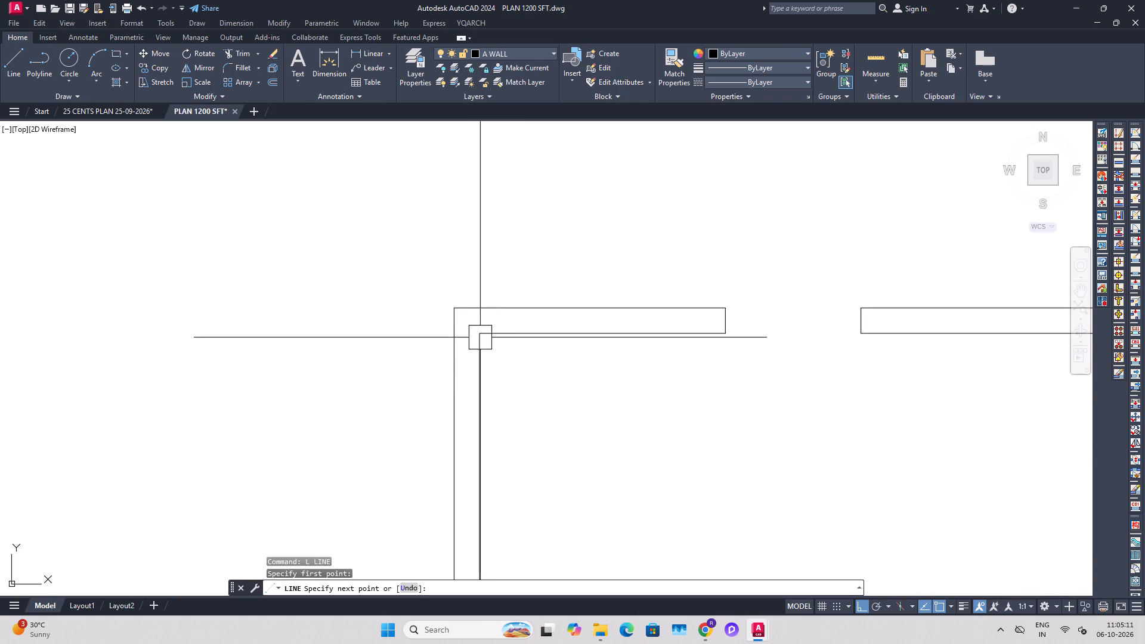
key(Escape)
Draw a short horizontal line across the left outer wall from the upper-left room's inner top corner.
key(l)
key(space)
click(474, 335)
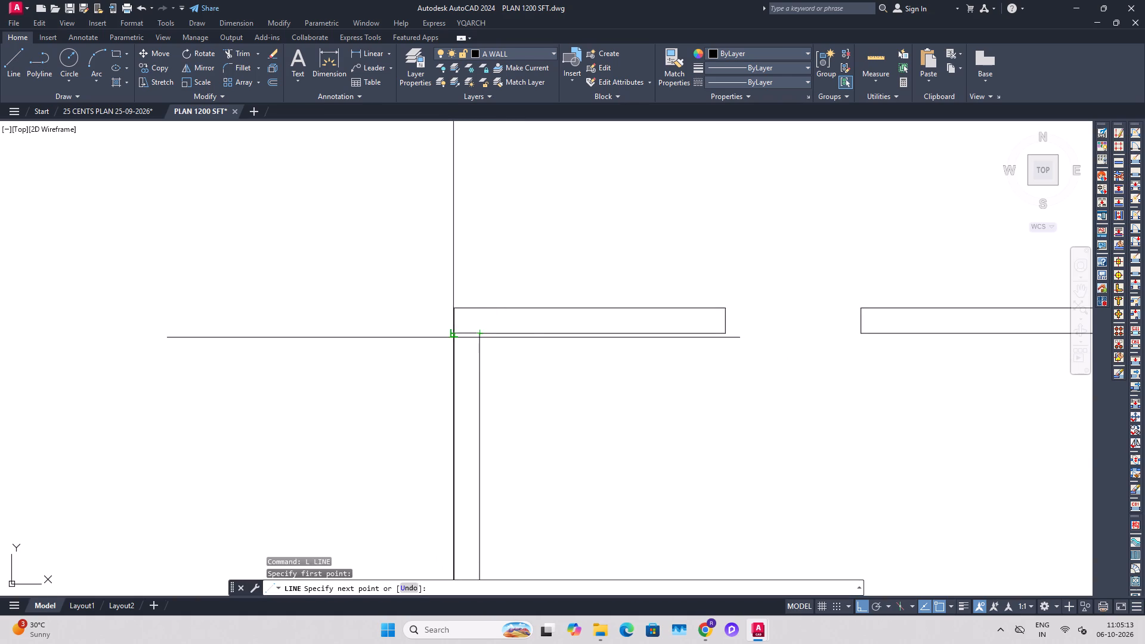
click(453, 338)
key(Escape)
key(Escape)
Offset the horizontal corner line 1' downward in the left outer wall to mark the opening's first jamb.
text(O)
key(space)
text(1')
key(Return)
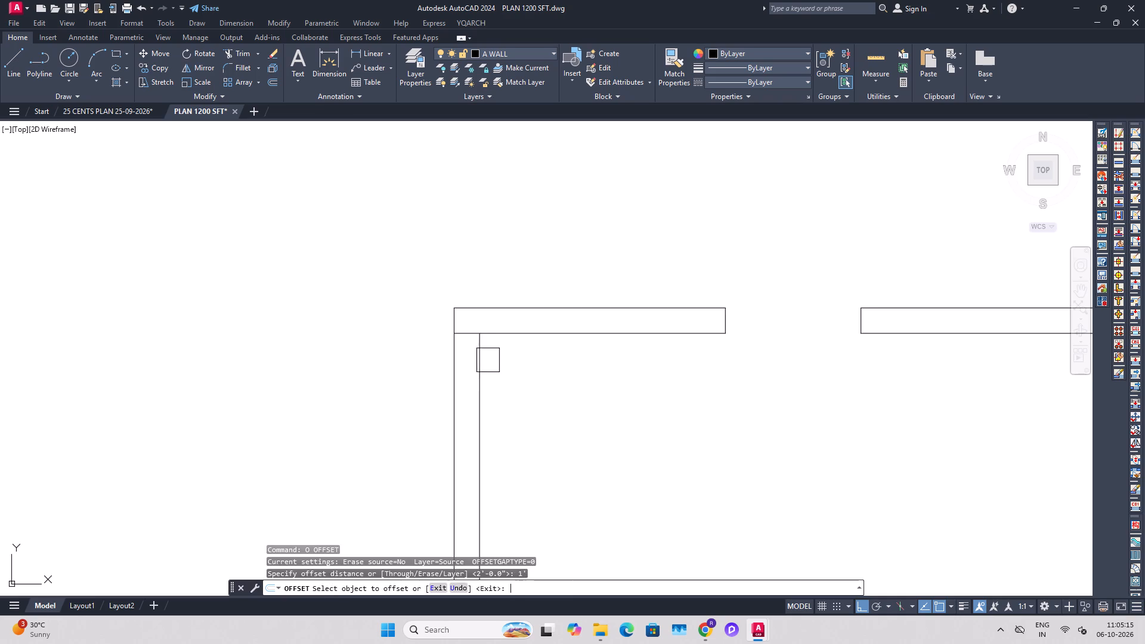
scroll(465, 334, up, 2)
click(467, 334)
double_click(467, 419)
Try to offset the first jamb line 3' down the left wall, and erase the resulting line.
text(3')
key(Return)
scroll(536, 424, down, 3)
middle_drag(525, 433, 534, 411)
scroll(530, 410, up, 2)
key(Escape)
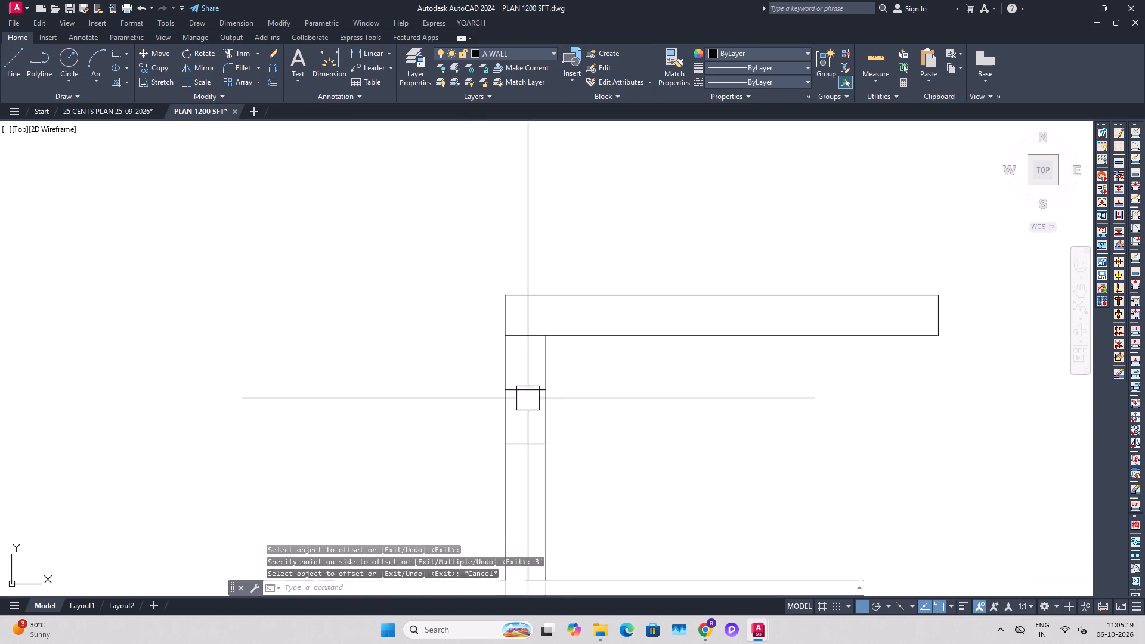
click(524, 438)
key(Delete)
Offset the first jamb line 3' downward in the left wall to mark the second jamb.
text(O 3')
key(Return)
click(520, 394)
click(528, 467)
key(Escape)
scroll(576, 452, down, 1)
key(Escape)
middle_drag(584, 473, 588, 473)
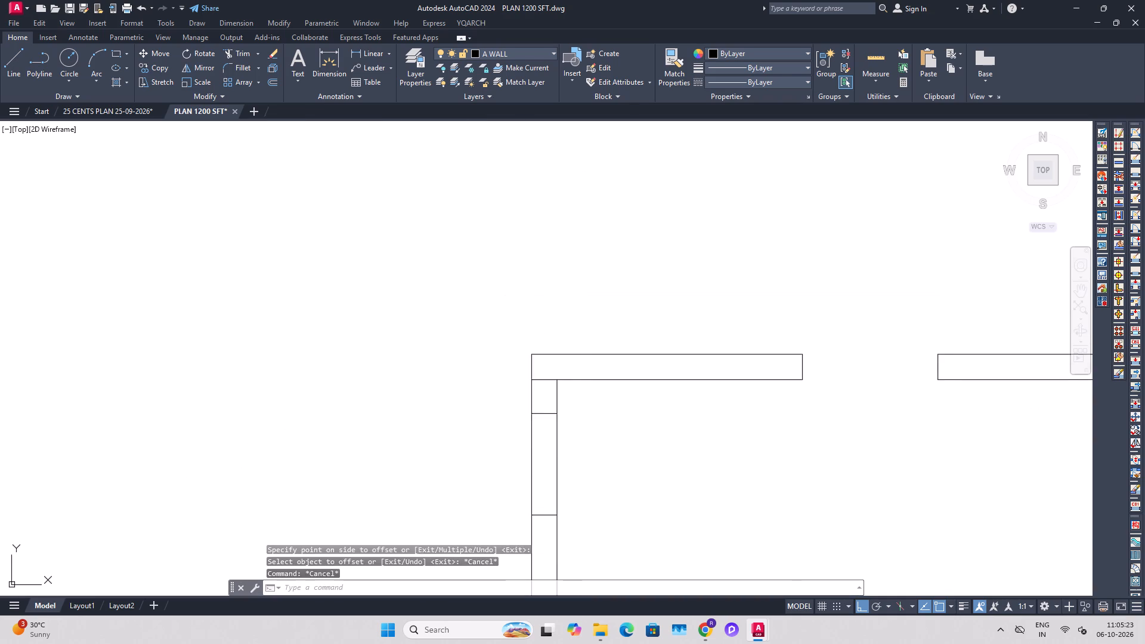
Trim the left wall between the jamb lines to create a 3' opening, and remove the leftover line at the corner.
middle_drag(588, 473, 606, 463)
key(t)
key(r)
key(space)
click(605, 459)
click(483, 459)
scroll(556, 361, up, 2)
click(571, 374)
key(Escape)
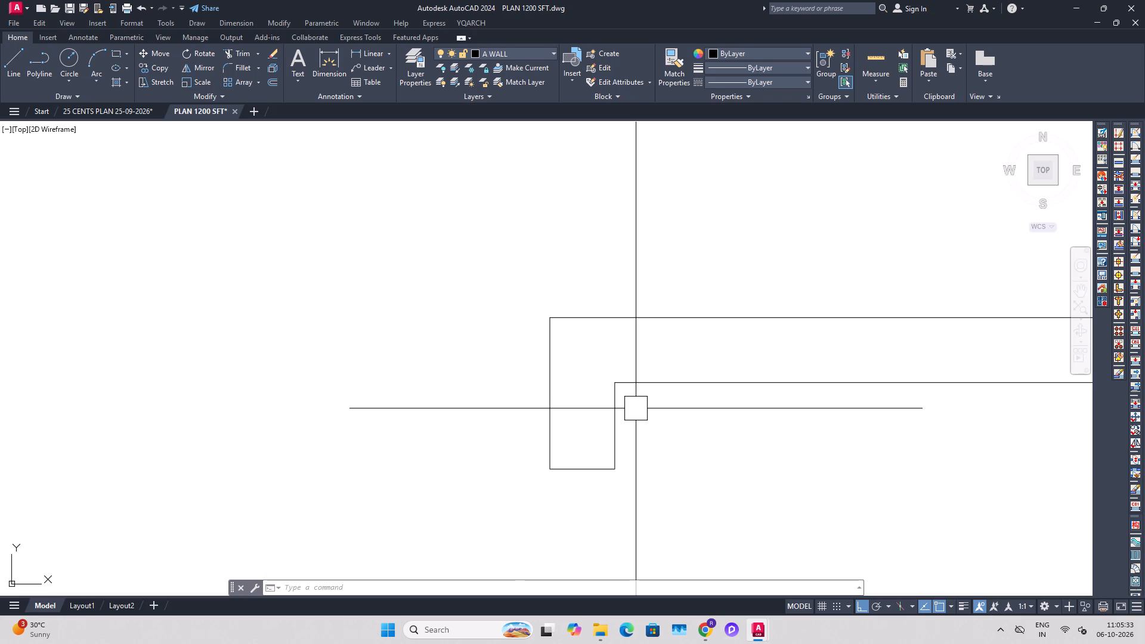
key(space)
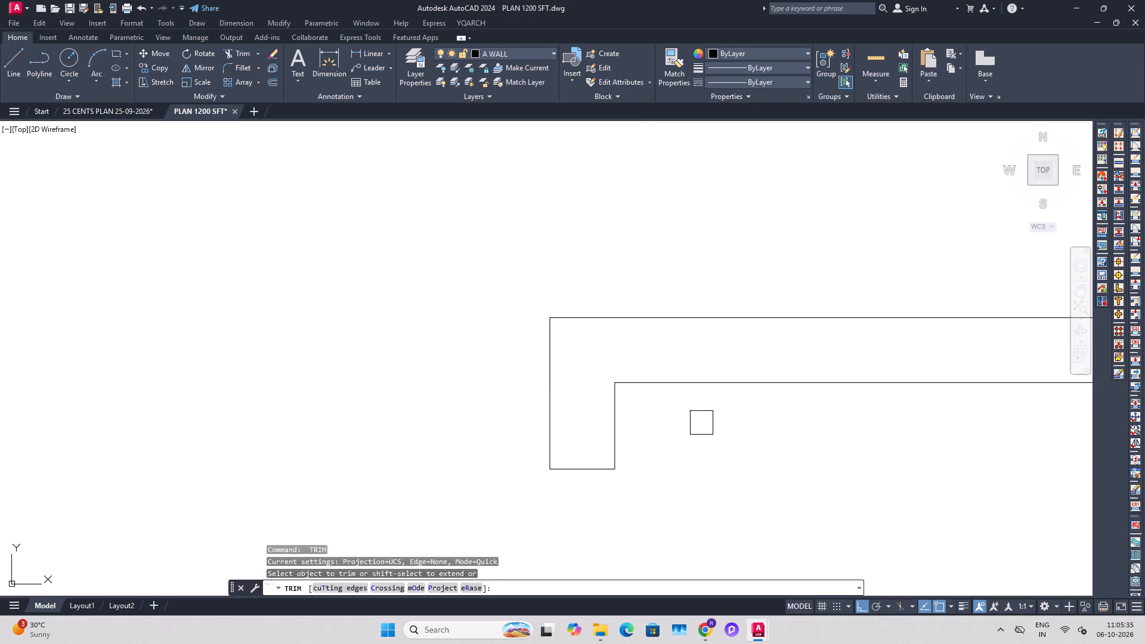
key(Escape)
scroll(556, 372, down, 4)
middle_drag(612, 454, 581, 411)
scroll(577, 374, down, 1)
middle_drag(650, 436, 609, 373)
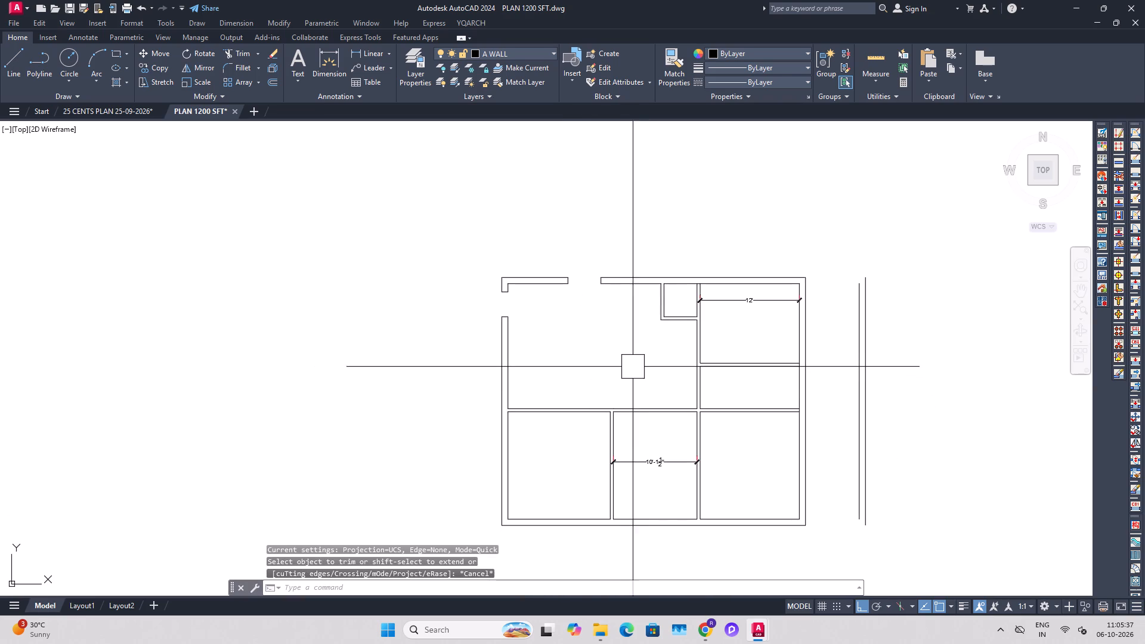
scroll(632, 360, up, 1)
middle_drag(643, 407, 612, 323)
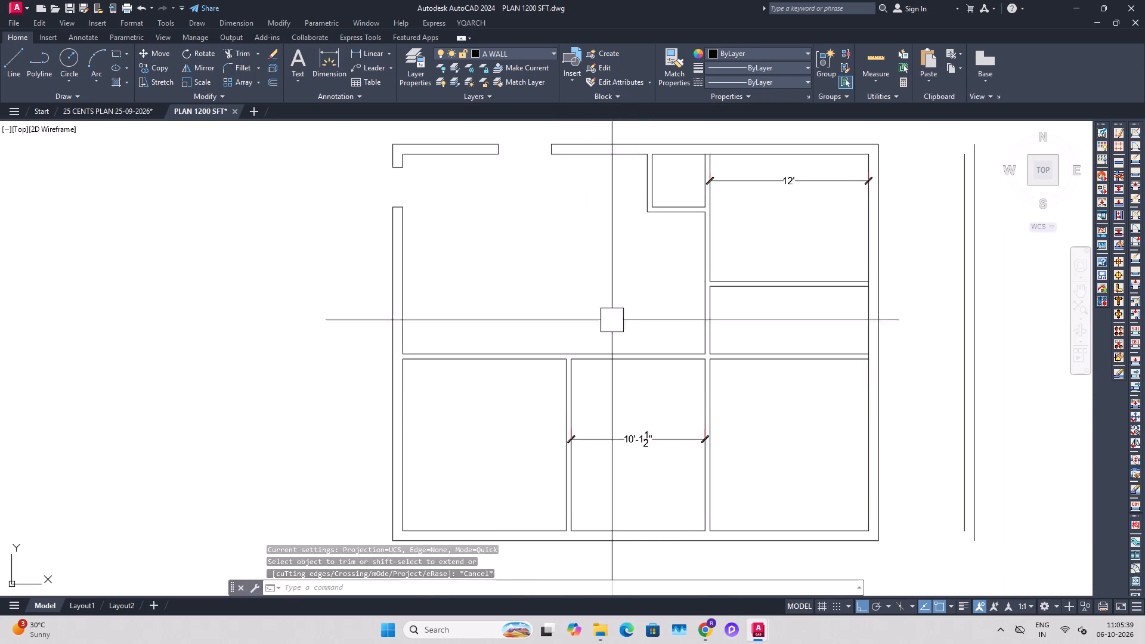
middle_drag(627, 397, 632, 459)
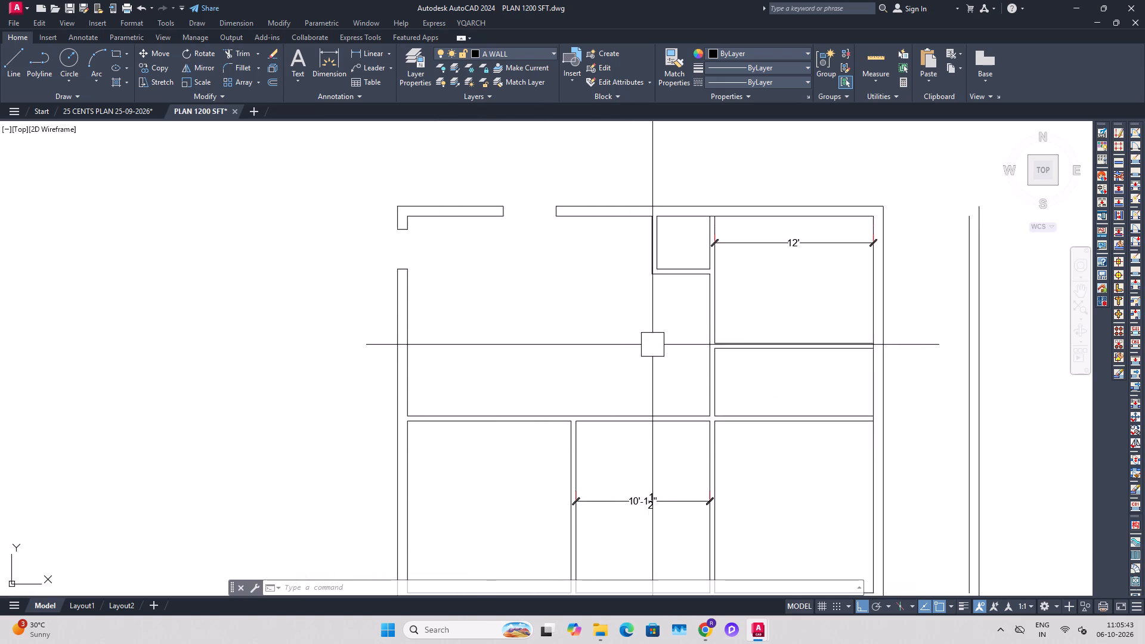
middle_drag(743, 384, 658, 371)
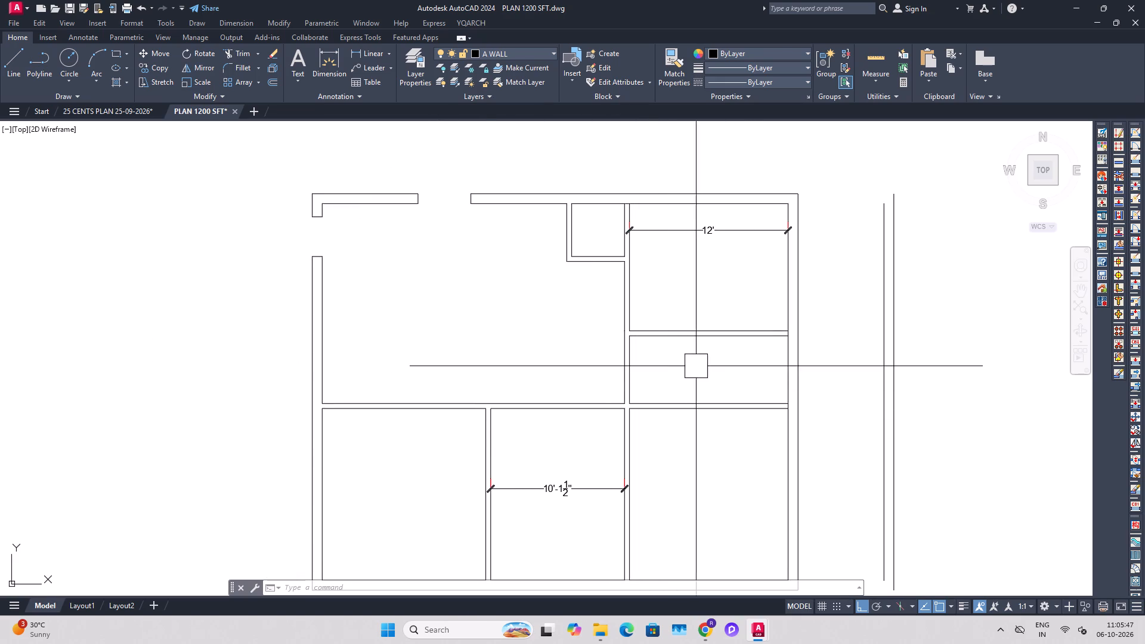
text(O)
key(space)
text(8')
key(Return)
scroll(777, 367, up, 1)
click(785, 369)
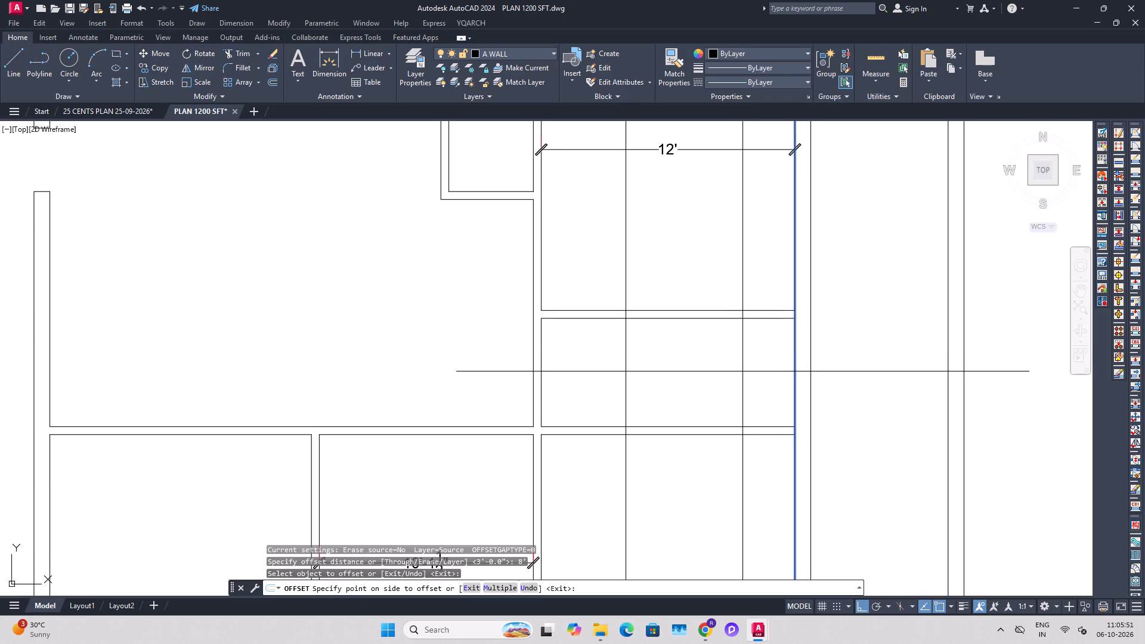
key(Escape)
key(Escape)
Offset the inner line of the right outer wall 7'6" inward for a new vertical partition.
text(O 7')
key(6)
key(shift+quotedbl)
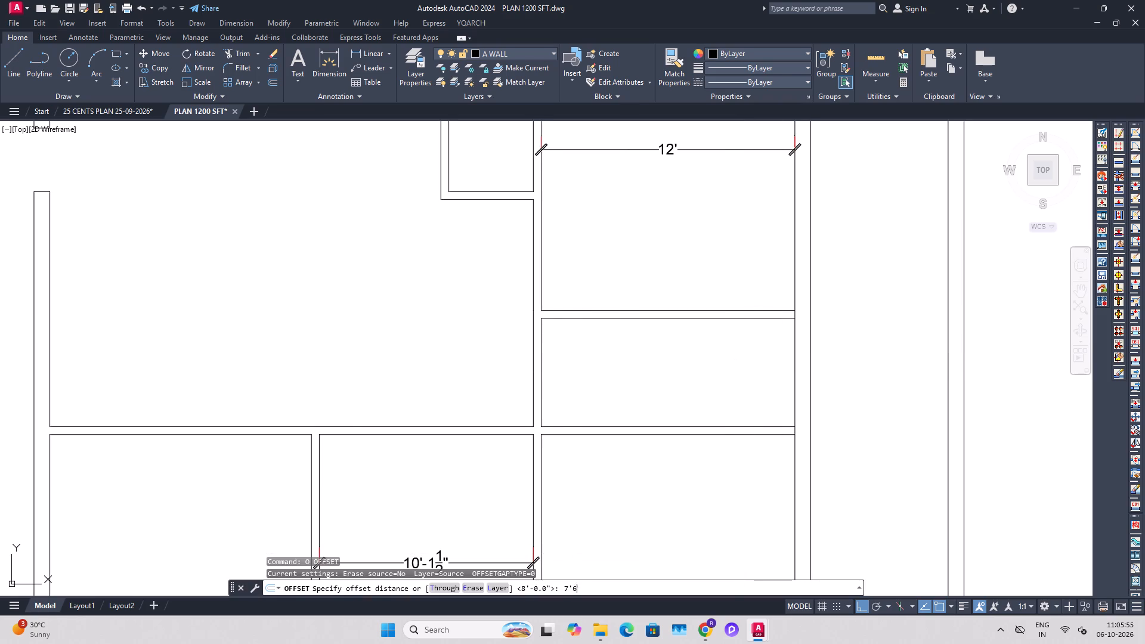
key(Return)
click(791, 380)
click(734, 377)
key(Escape)
key(Escape)
Offset the new vertical partition line 4.5" to the left to give the partition its thickness.
text(O 4.5")
key(Return)
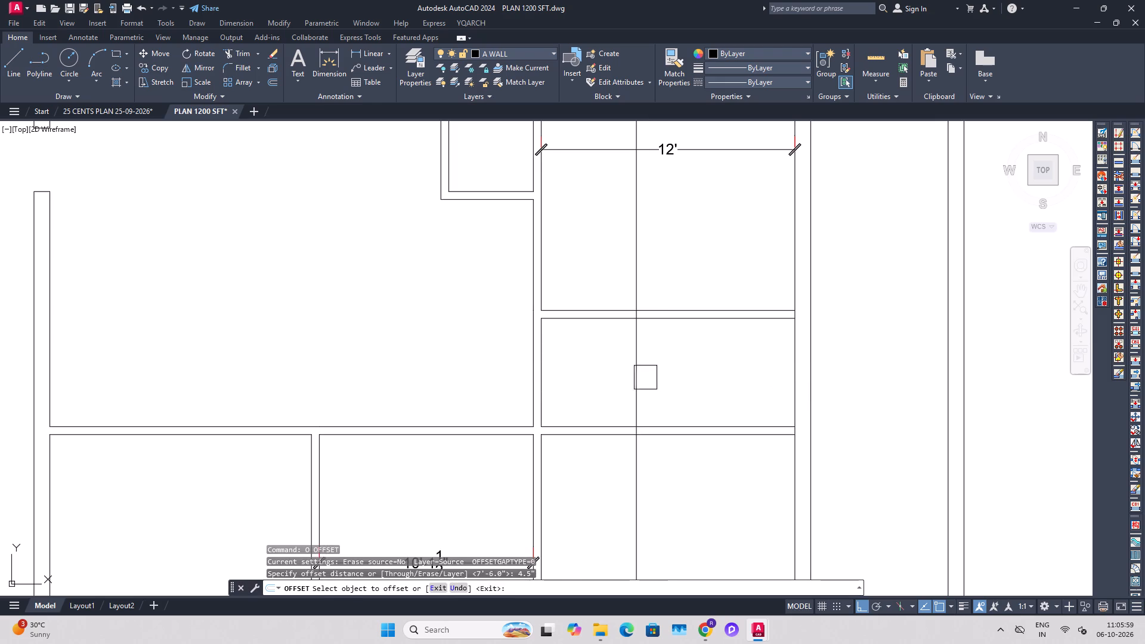
click(640, 377)
click(606, 373)
key(Escape)
key(Escape)
Trim the new partition lines at the horizontal partition below the 12' room, and delete their segments above it.
scroll(633, 318, up, 2)
middle_drag(638, 311, 653, 340)
key(t)
key(r)
key(space)
scroll(658, 343, up, 2)
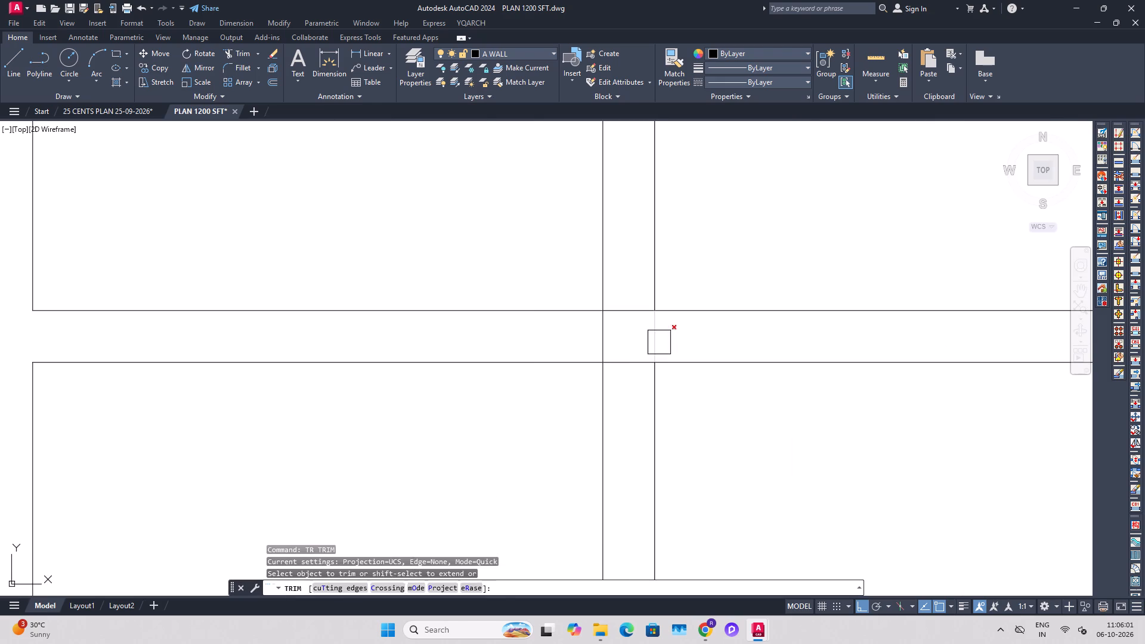
click(675, 335)
click(534, 335)
key(Escape)
drag(698, 261, 650, 259)
click(493, 275)
scroll(582, 280, down, 2)
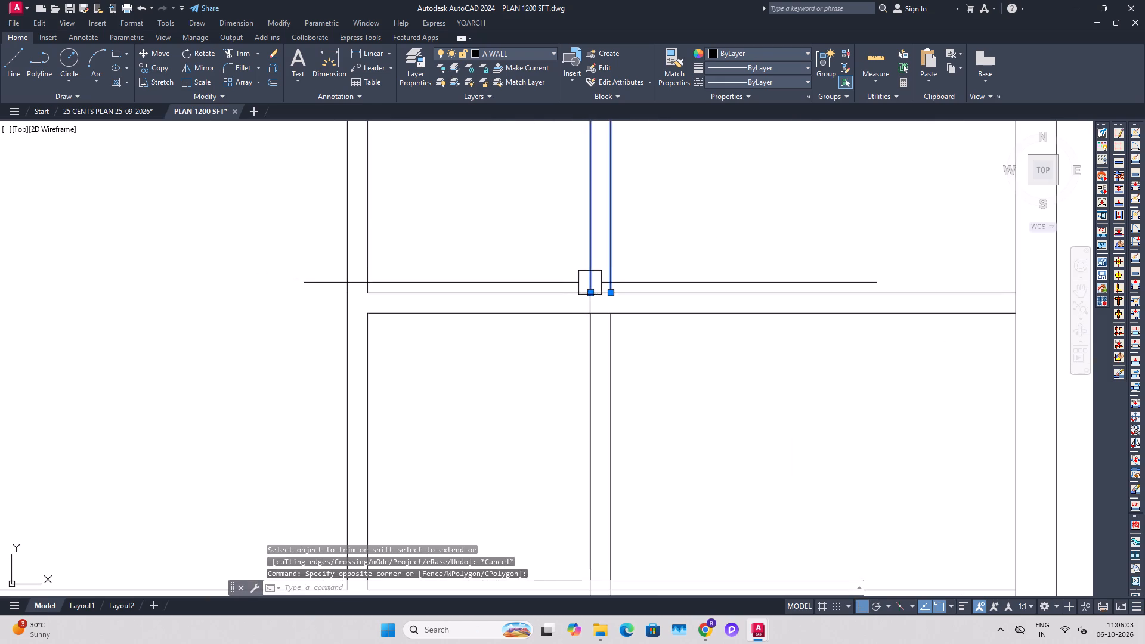
key(Delete)
Trim the new partition lines where they cross the lower horizontal partition and continue below it.
scroll(628, 308, down, 2)
middle_drag(613, 438, 616, 400)
scroll(623, 388, up, 2)
key(t)
key(r)
key(space)
scroll(636, 401, up, 1)
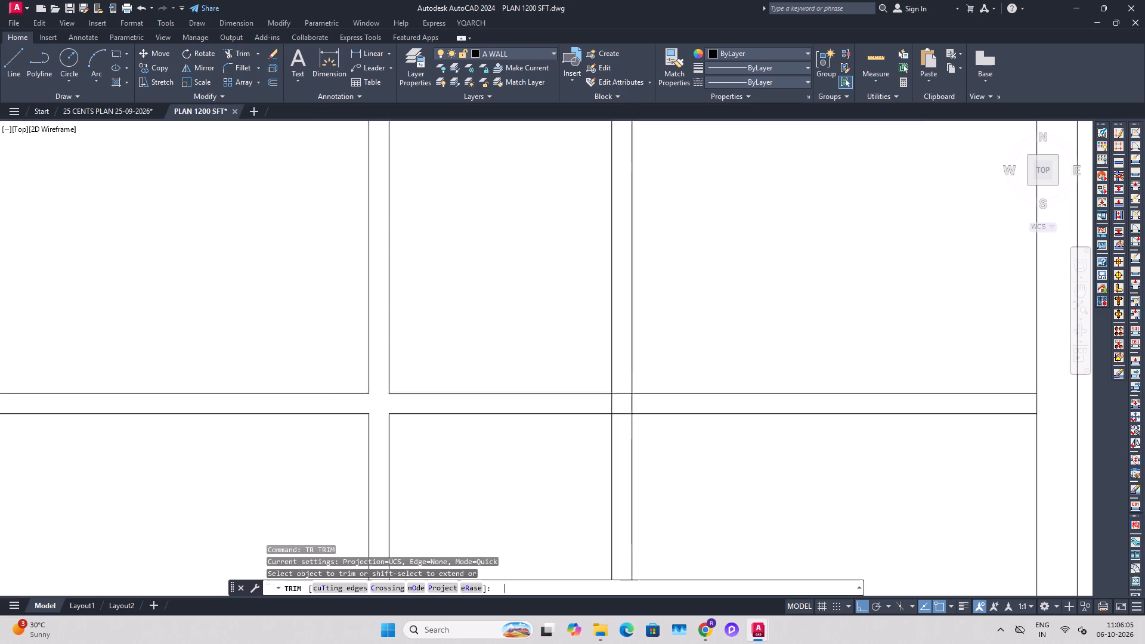
scroll(636, 401, up, 1)
drag(645, 405, 571, 405)
click(501, 405)
key(Escape)
key(Escape)
key(t)
key(r)
key(space)
drag(676, 494, 665, 494)
click(567, 489)
key(Escape)
Join the two collinear segments of the central vertical partition's right-hand line across the lower horizontal partition junction.
scroll(670, 464, down, 2)
middle_drag(492, 436, 521, 436)
drag(443, 469, 442, 459)
click(435, 390)
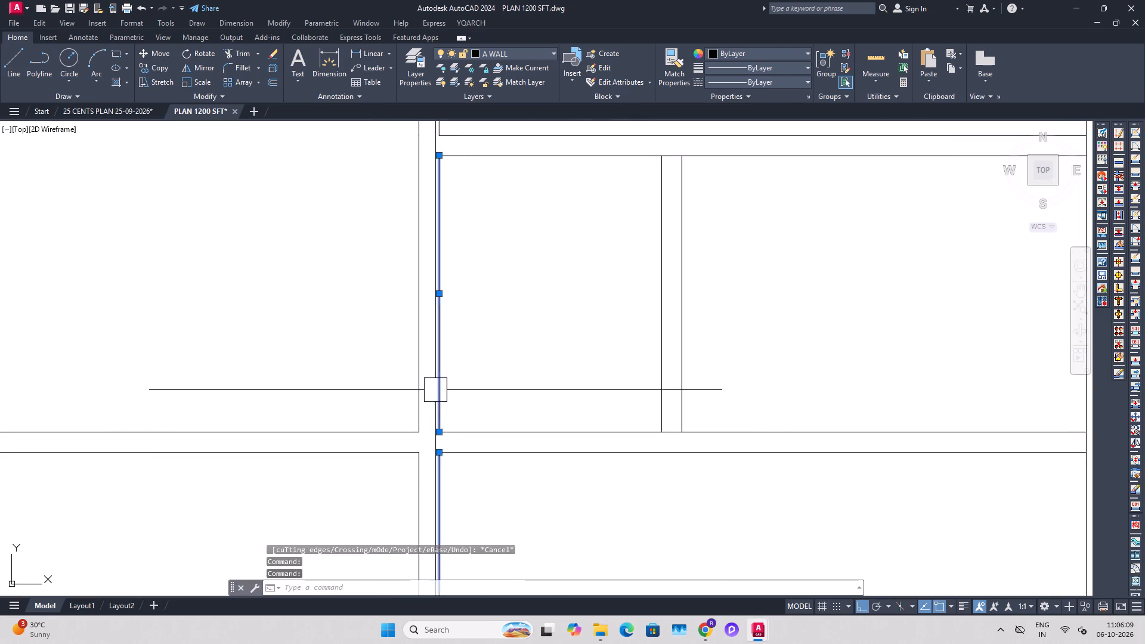
text(J)
key(space)
key(Escape)
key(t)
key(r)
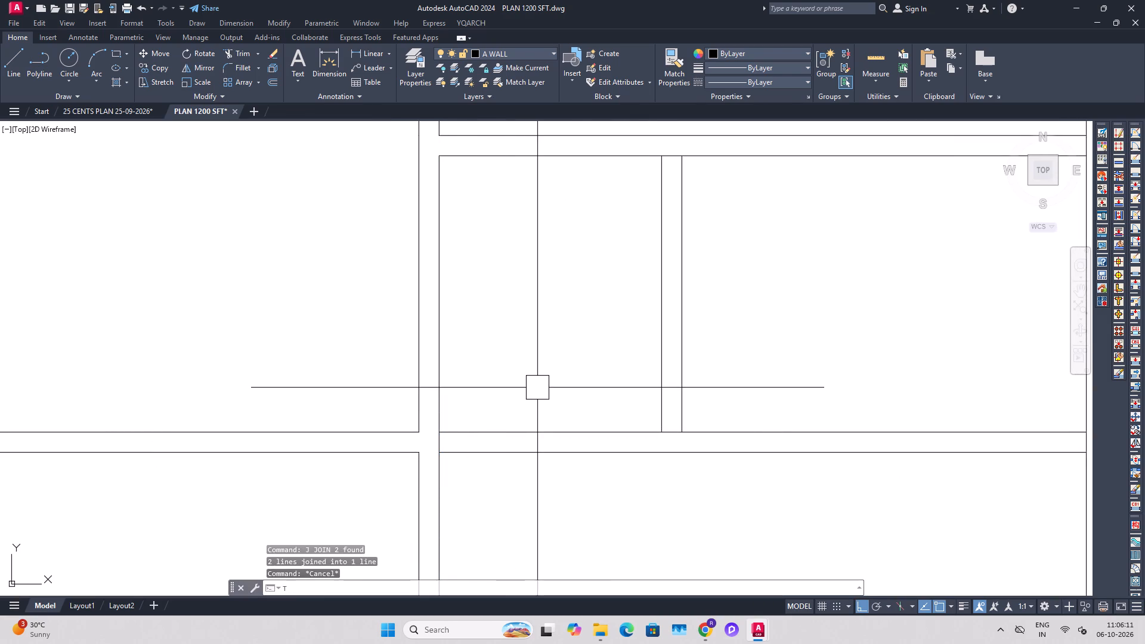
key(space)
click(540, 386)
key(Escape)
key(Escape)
Extend both new partition lines down to the bottom line of the lower horizontal partition.
key(e)
key(x)
key(space)
drag(720, 385, 714, 383)
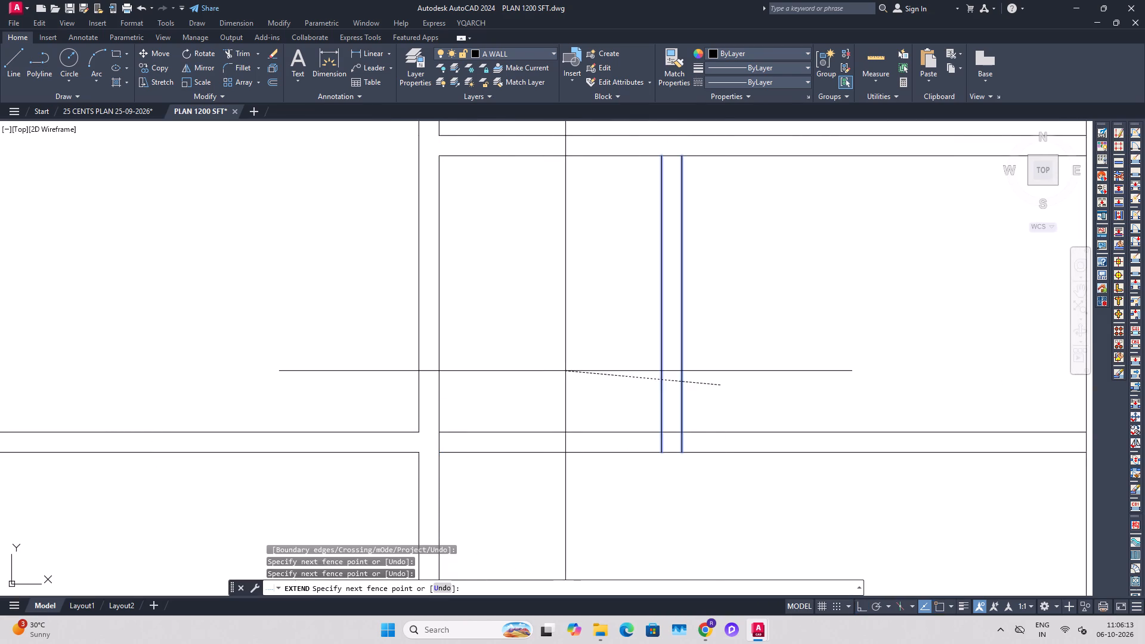
click(566, 371)
key(Escape)
key(Escape)
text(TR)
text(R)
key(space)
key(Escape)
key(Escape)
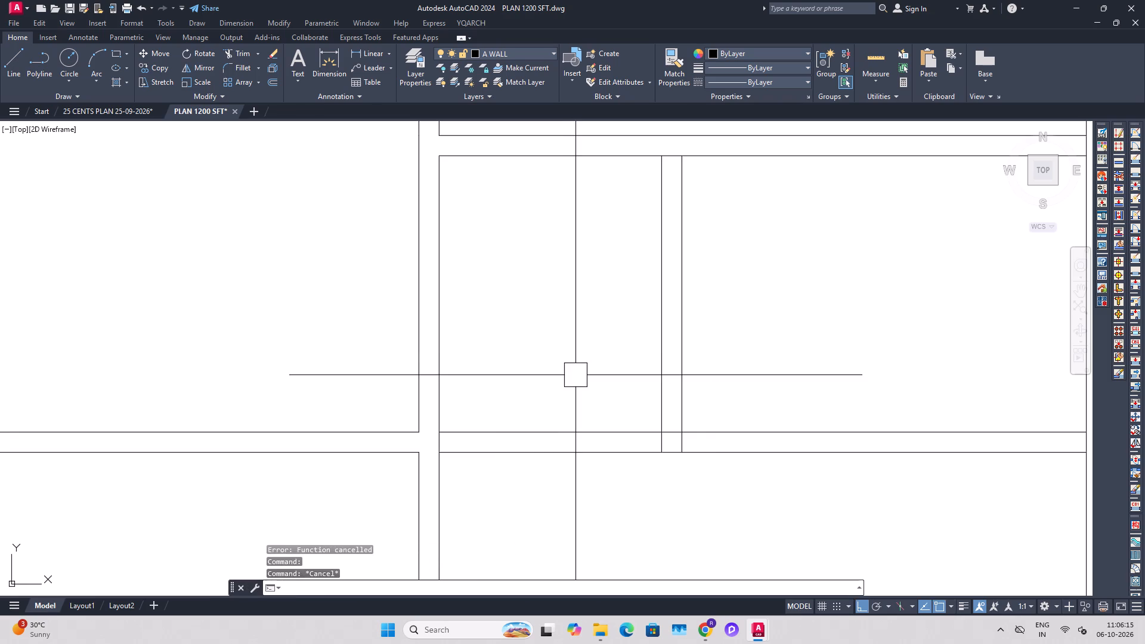
Trim the lower horizontal partition lines left of the new partition, and clear the overlapping lines at their corner.
text(TR)
key(space)
click(575, 375)
click(567, 453)
click(565, 427)
scroll(673, 442, up, 2)
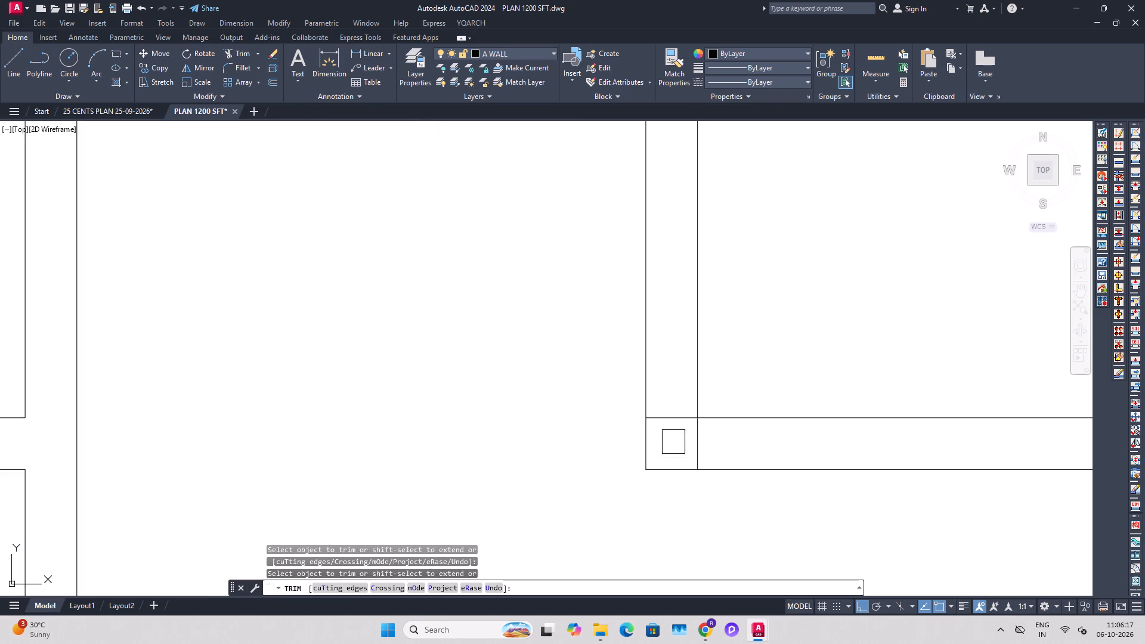
click(691, 451)
click(677, 426)
key(Escape)
Trim the horizontal line crossing the new partition's top junction so the walls connect openly.
scroll(676, 424, down, 3)
middle_drag(554, 338, 567, 374)
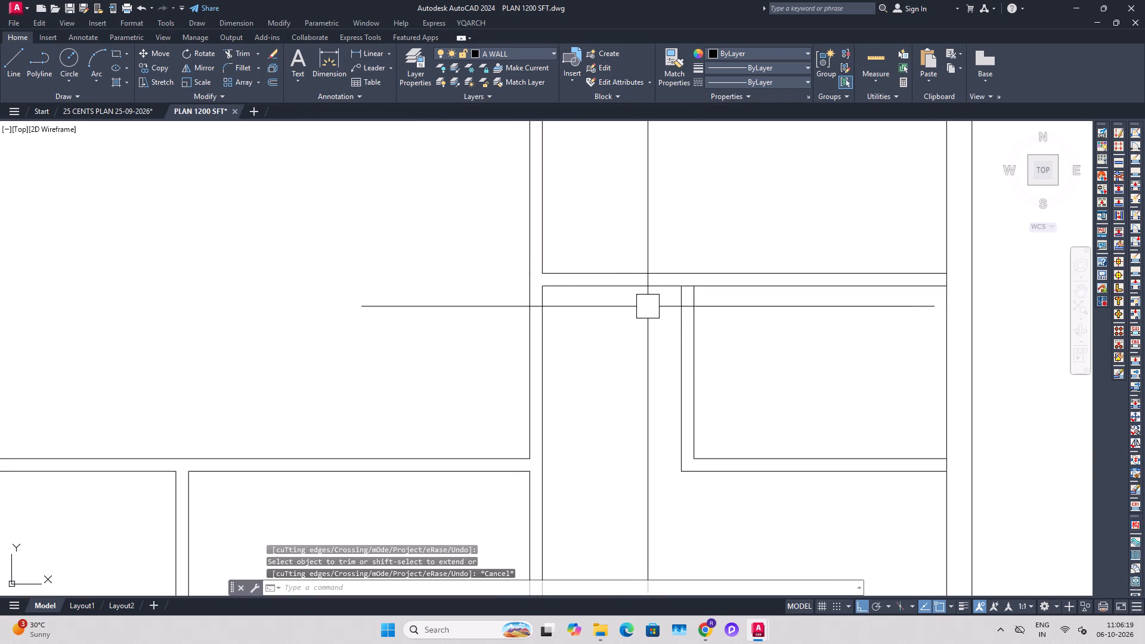
key(t)
key(r)
key(space)
scroll(681, 290, up, 3)
click(704, 274)
key(Escape)
Examine the overall floor plan's room and partition layout.
scroll(699, 295, down, 2)
scroll(539, 281, down, 1)
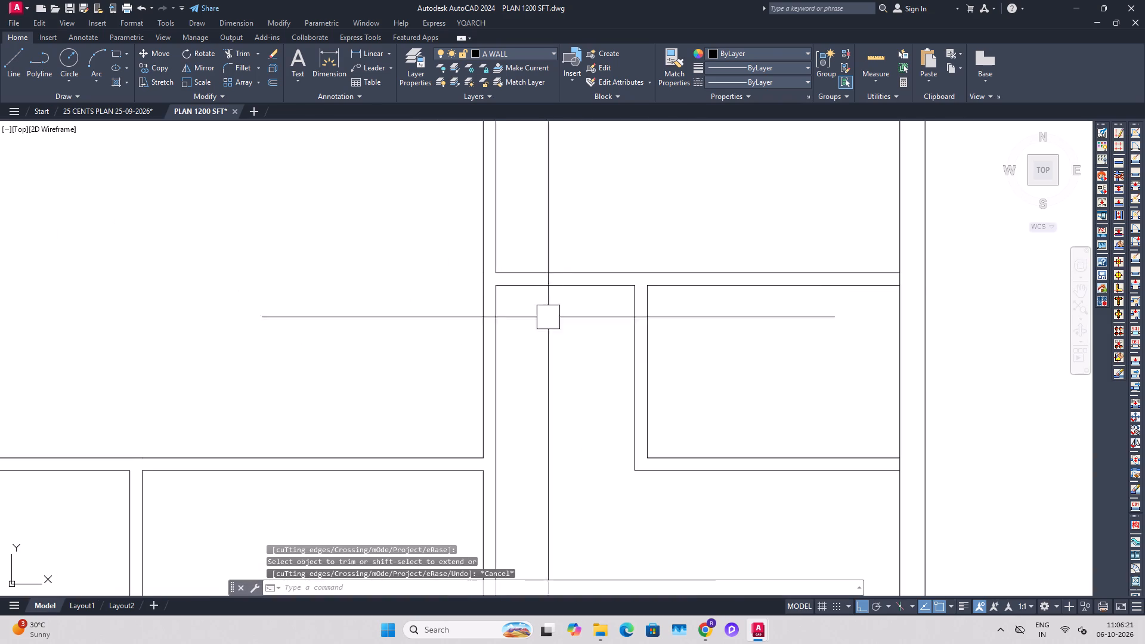
scroll(562, 356, down, 2)
middle_click(480, 354)
middle_drag(518, 421, 519, 398)
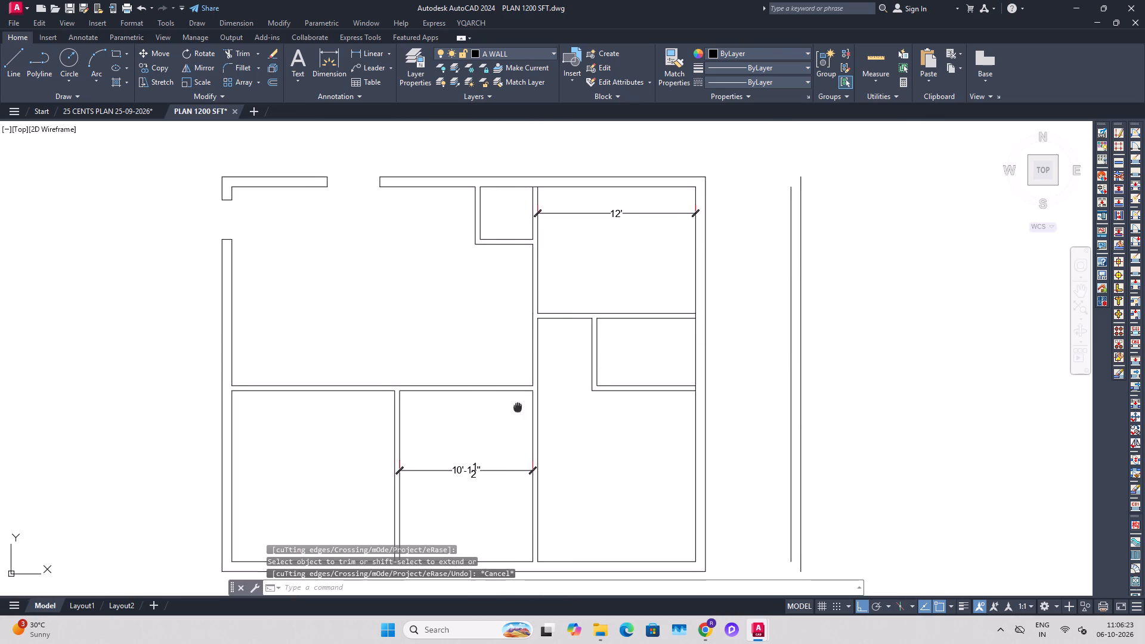
middle_drag(519, 398, 527, 372)
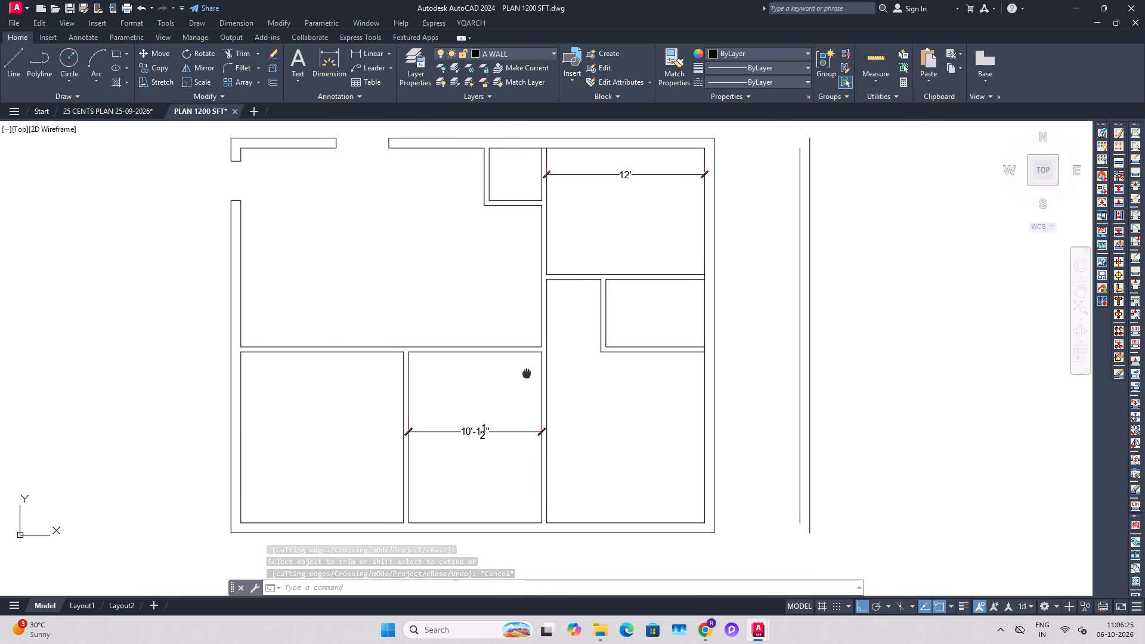
middle_drag(527, 372, 369, 361)
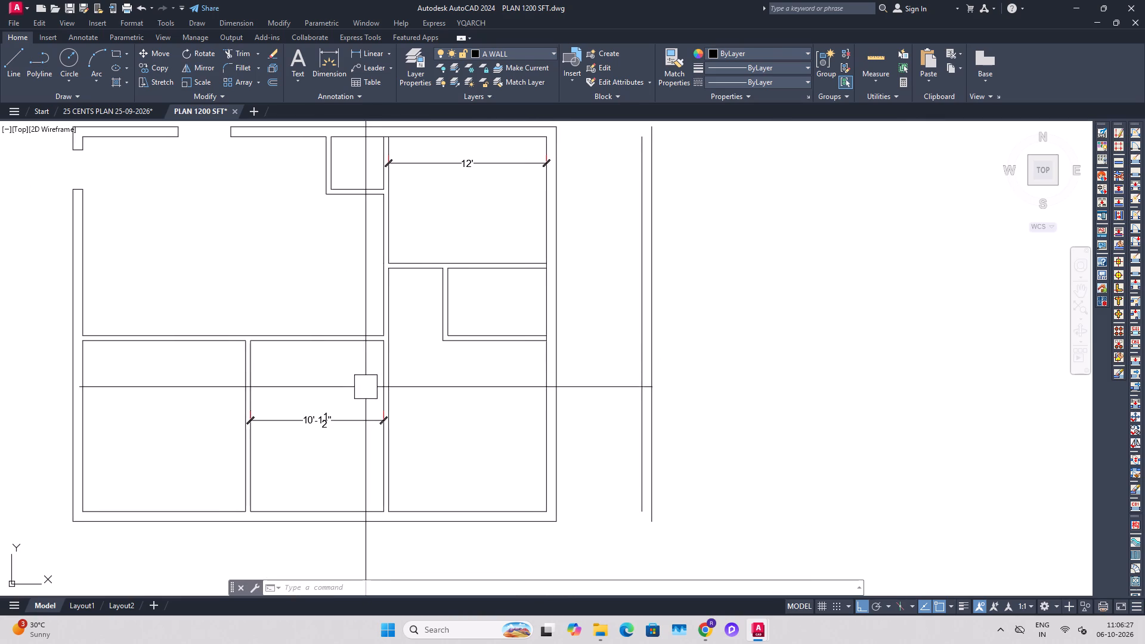
middle_drag(364, 400, 382, 461)
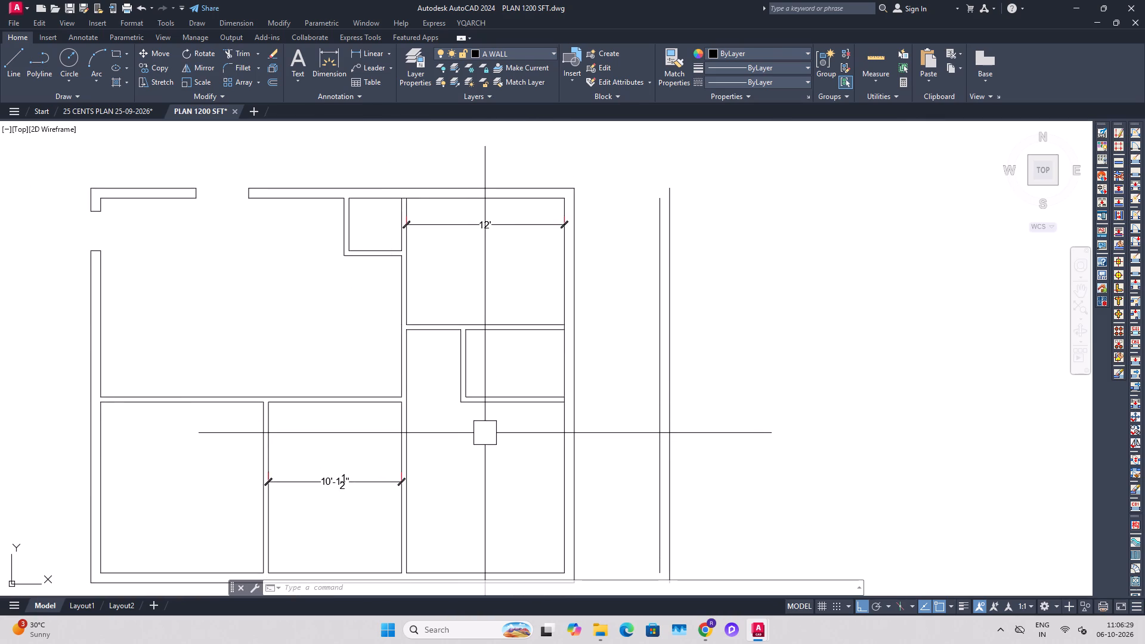
middle_drag(451, 448, 476, 405)
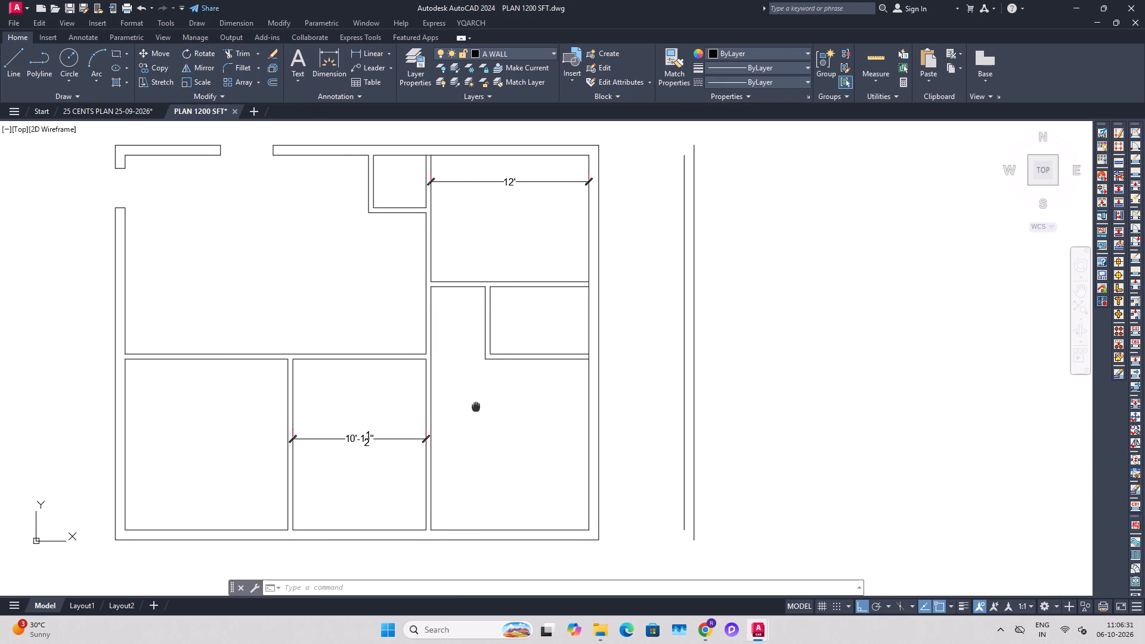
middle_drag(476, 405, 486, 413)
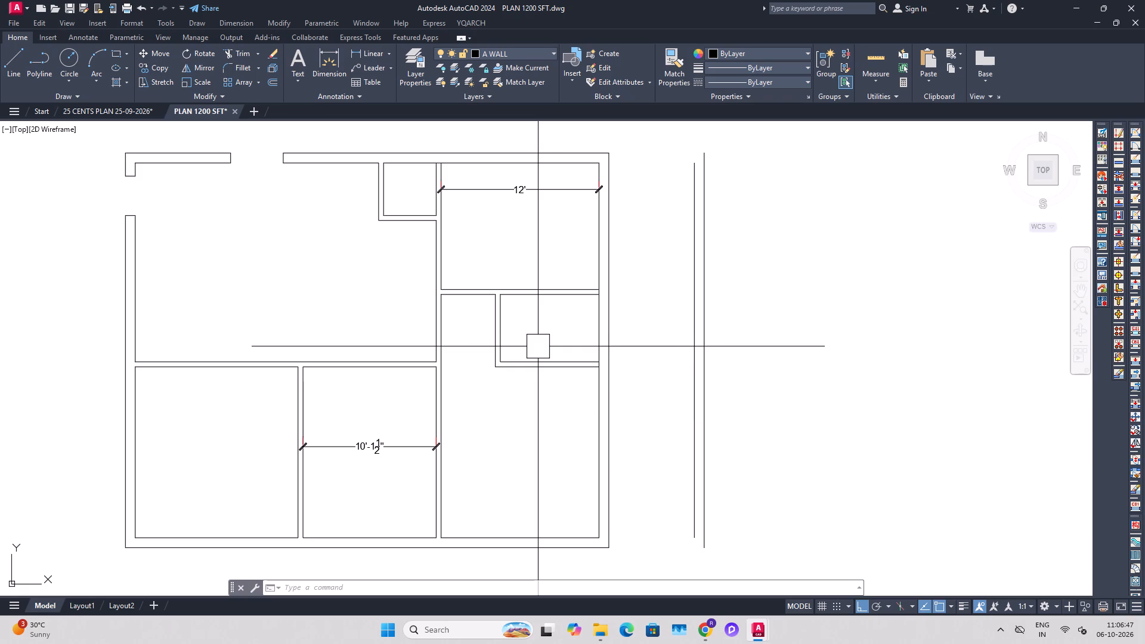
middle_drag(392, 526, 386, 478)
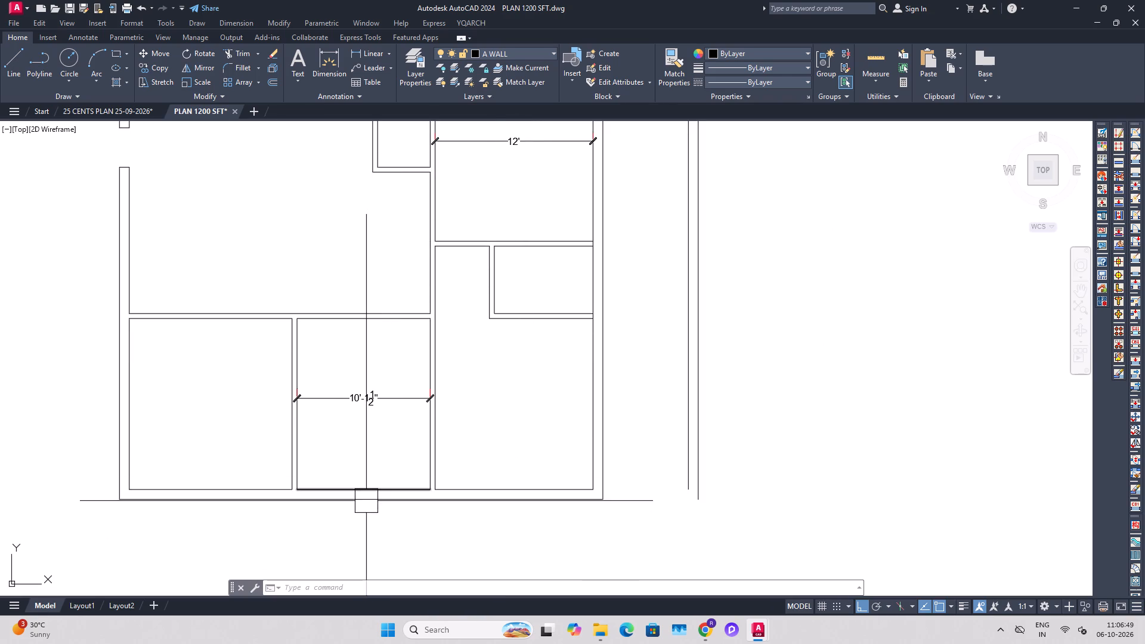
middle_drag(361, 493, 360, 530)
scroll(367, 515, down, 1)
middle_drag(361, 538, 361, 508)
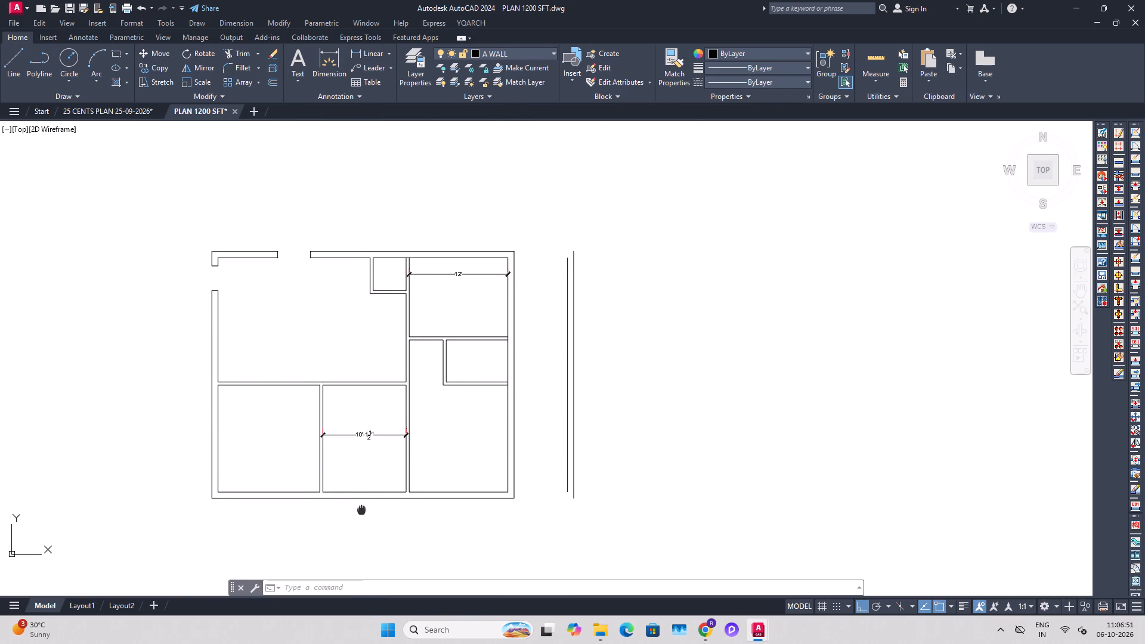
middle_drag(361, 508, 378, 454)
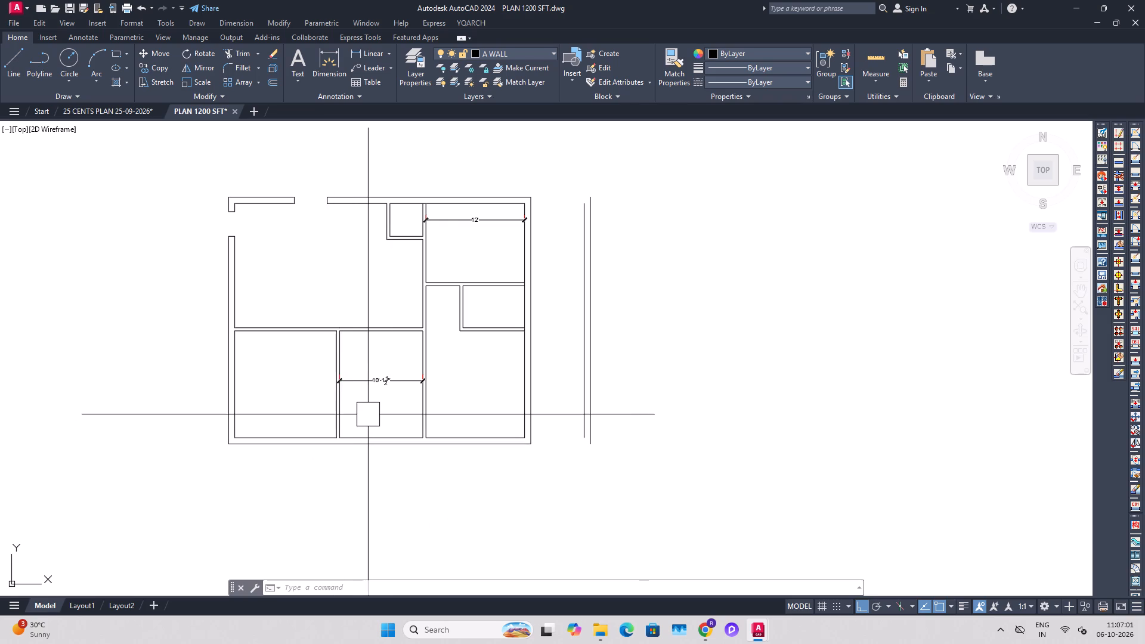
middle_drag(370, 414, 371, 453)
scroll(370, 414, down, 1)
scroll(363, 390, up, 1)
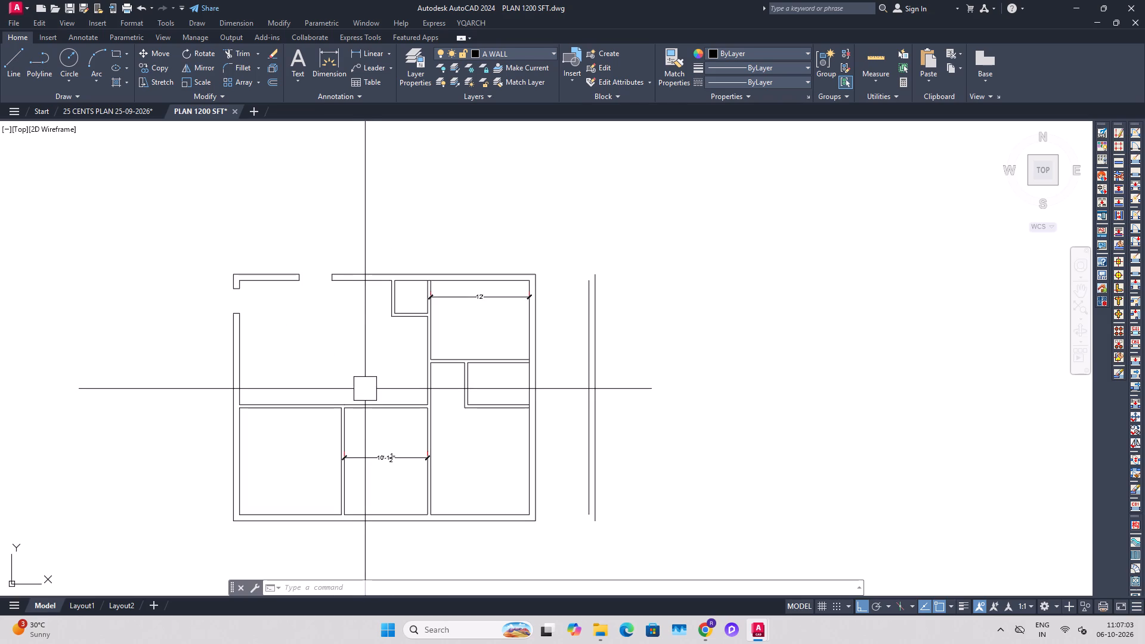
middle_drag(379, 434, 370, 402)
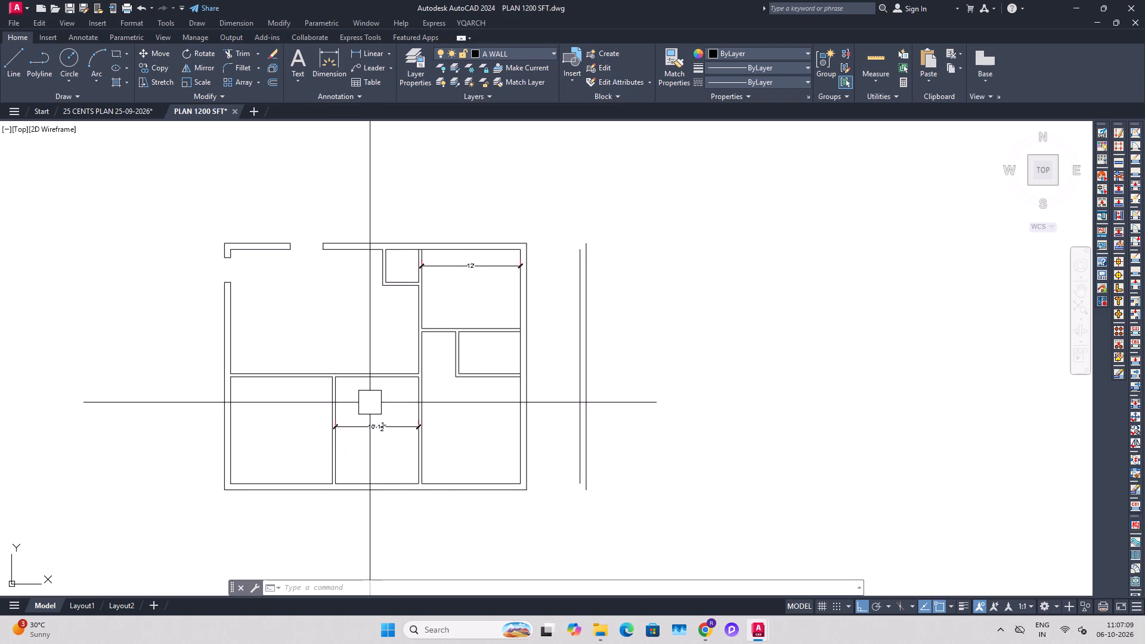
scroll(363, 400, up, 2)
middle_drag(370, 395, 424, 371)
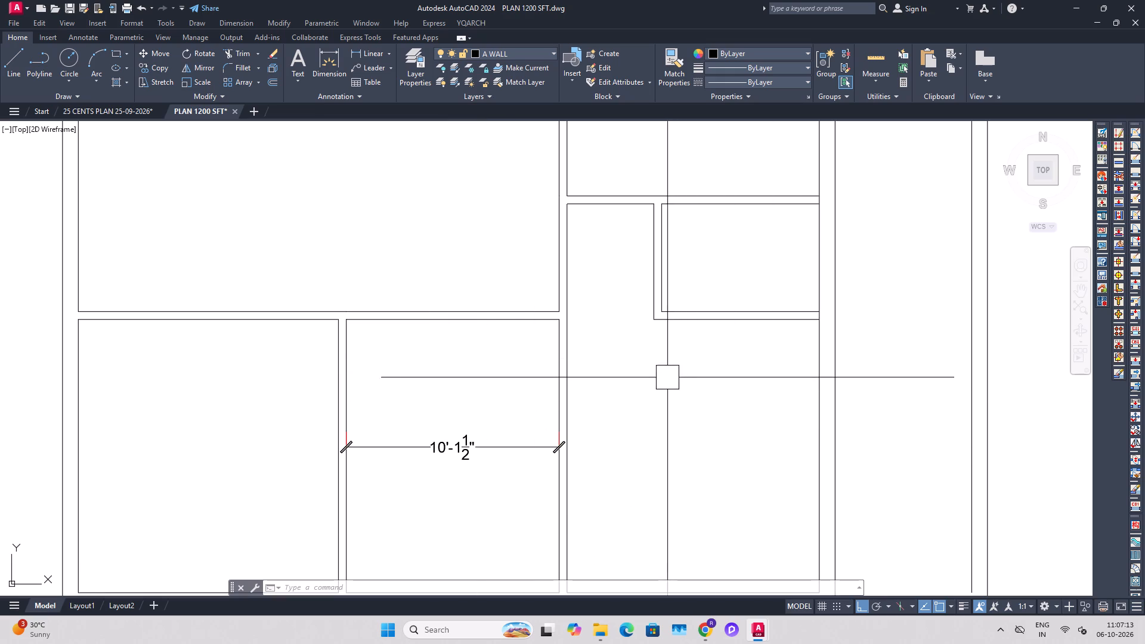
scroll(667, 377, down, 1)
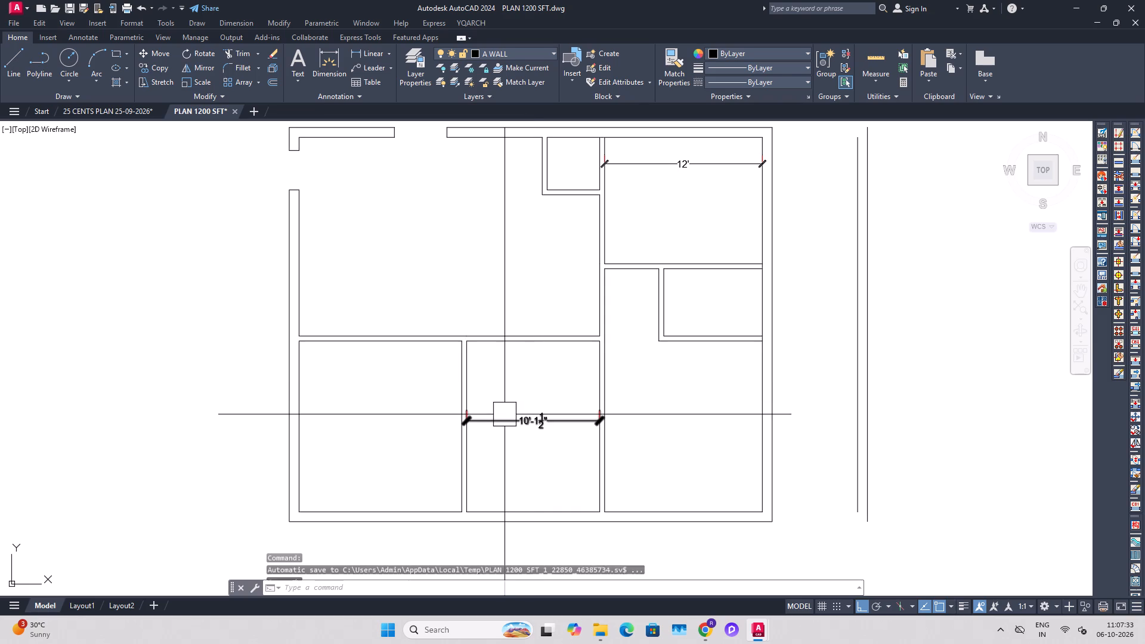
middle_drag(519, 407, 425, 436)
scroll(426, 430, down, 1)
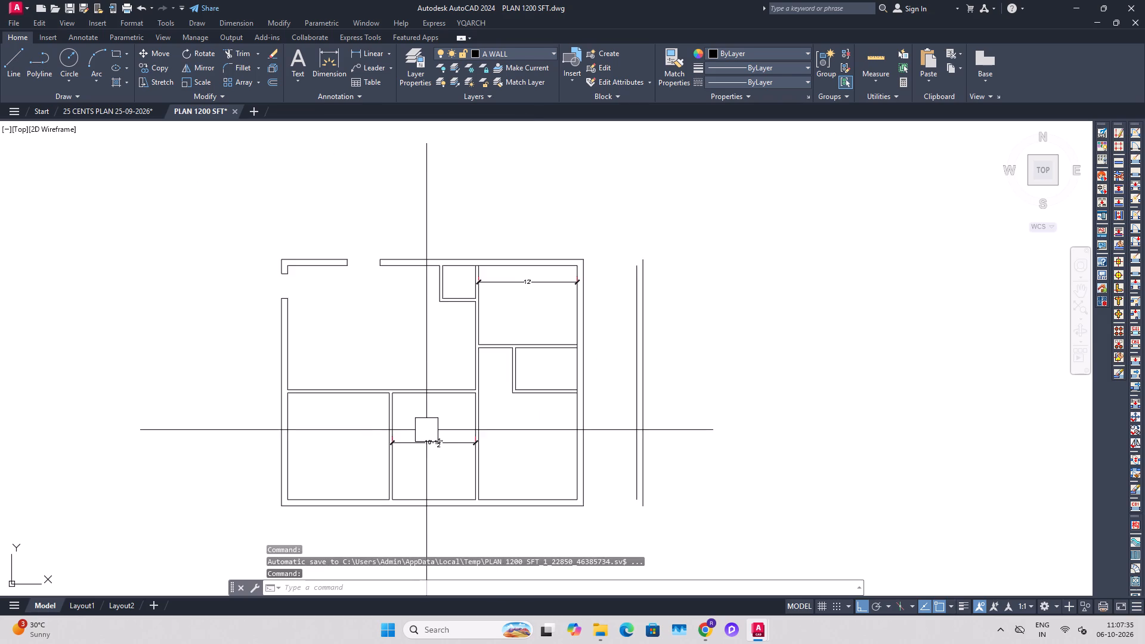
scroll(429, 449, up, 1)
middle_click(429, 449)
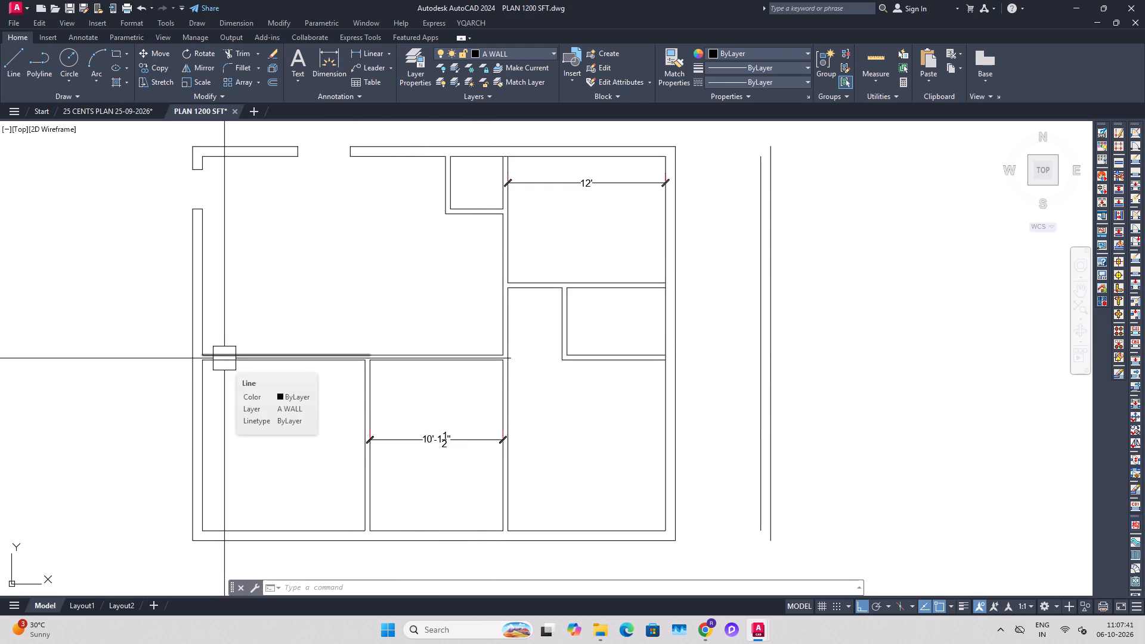
scroll(330, 417, down, 2)
click(478, 506)
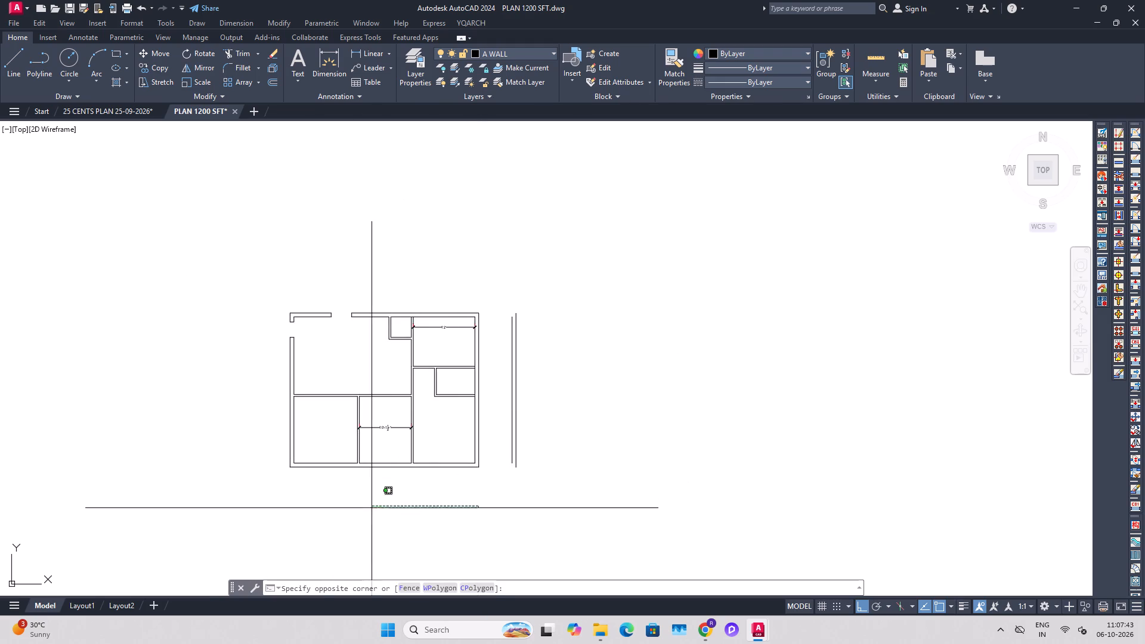
click(372, 511)
scroll(312, 451, up, 2)
middle_drag(474, 419, 471, 433)
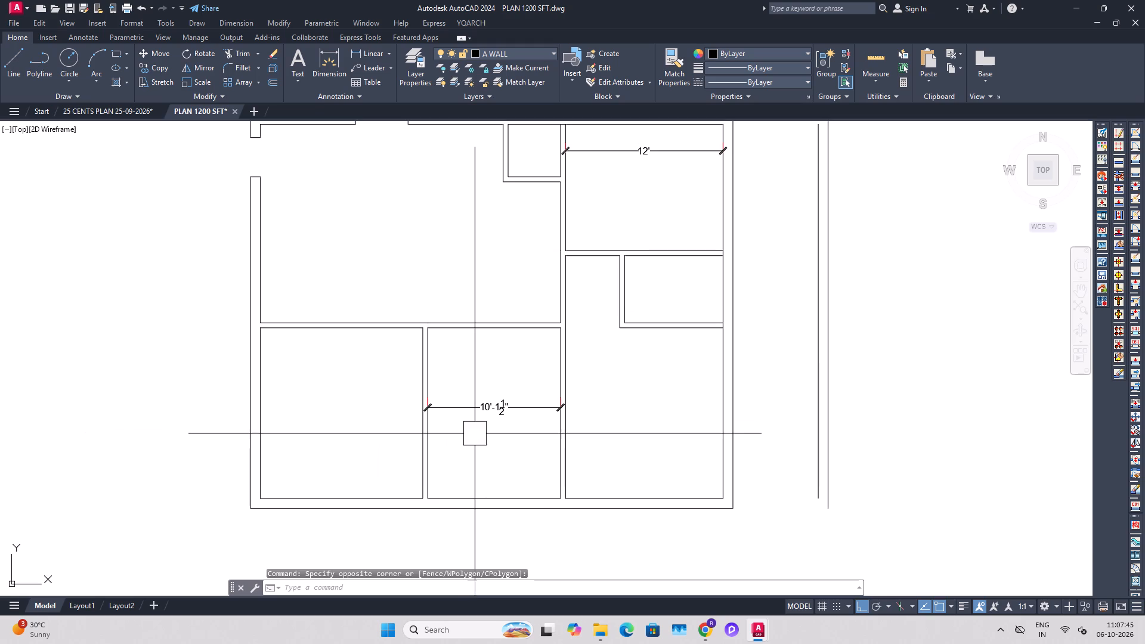
Save the drawing.
key(ctrl+s)
middle_drag(509, 414, 541, 460)
key(Escape)
key(Escape)
scroll(485, 369, up, 1)
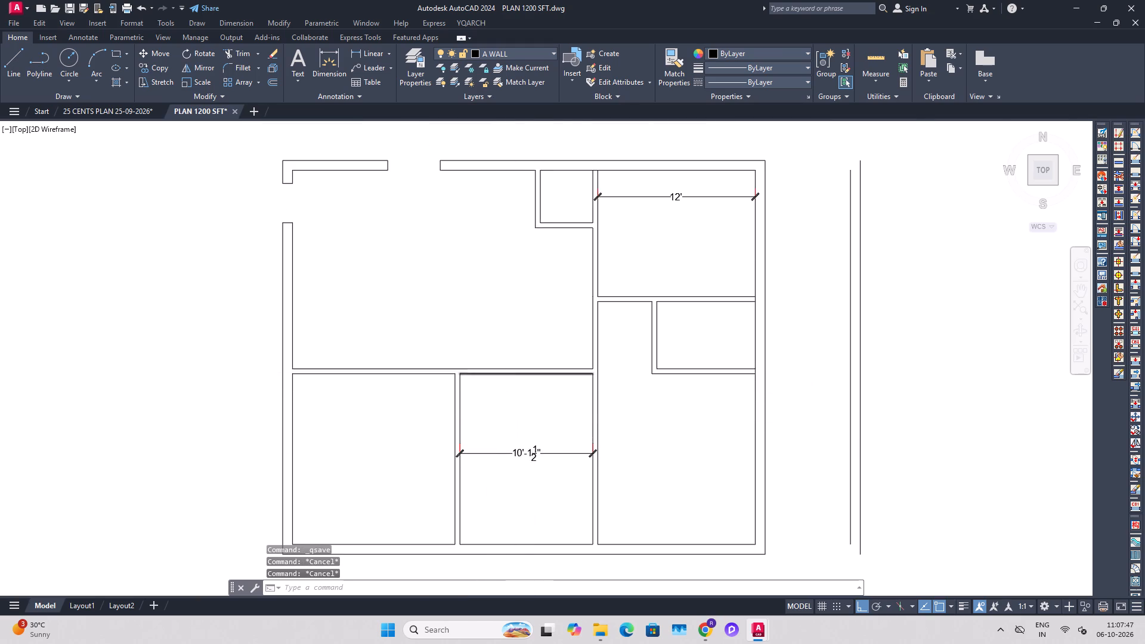
Extend both vertical lines of the partition between the two lower-left rooms up to the upper horizontal partition line.
scroll(479, 371, up, 2)
key(e)
key(x)
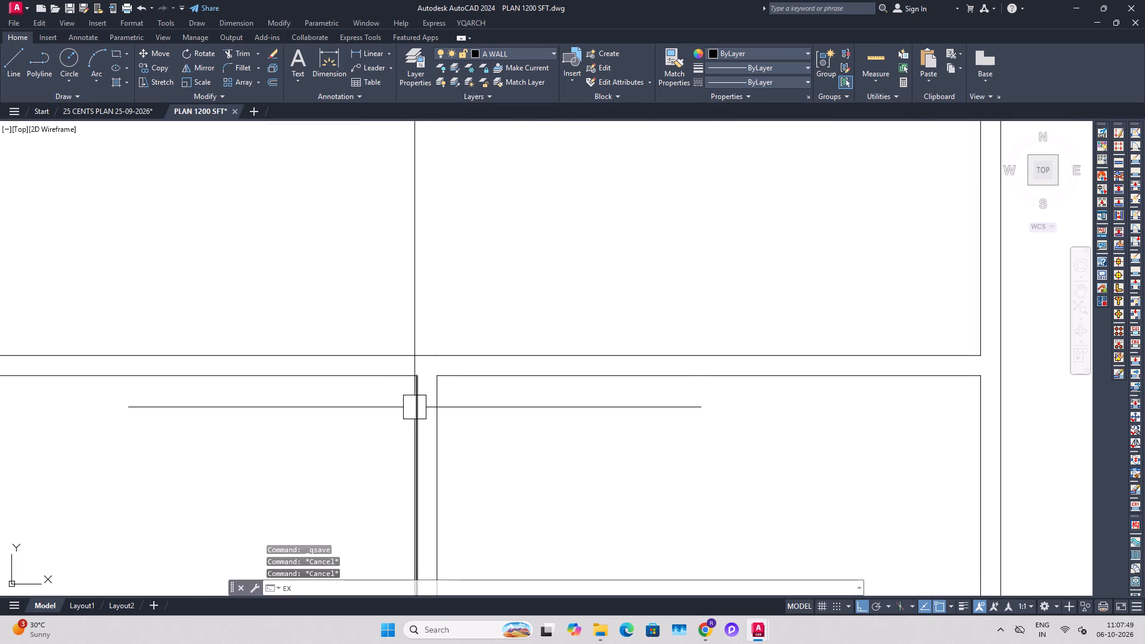
key(Escape)
text(EX)
key(space)
click(415, 407)
click(432, 404)
key(Escape)
key(Escape)
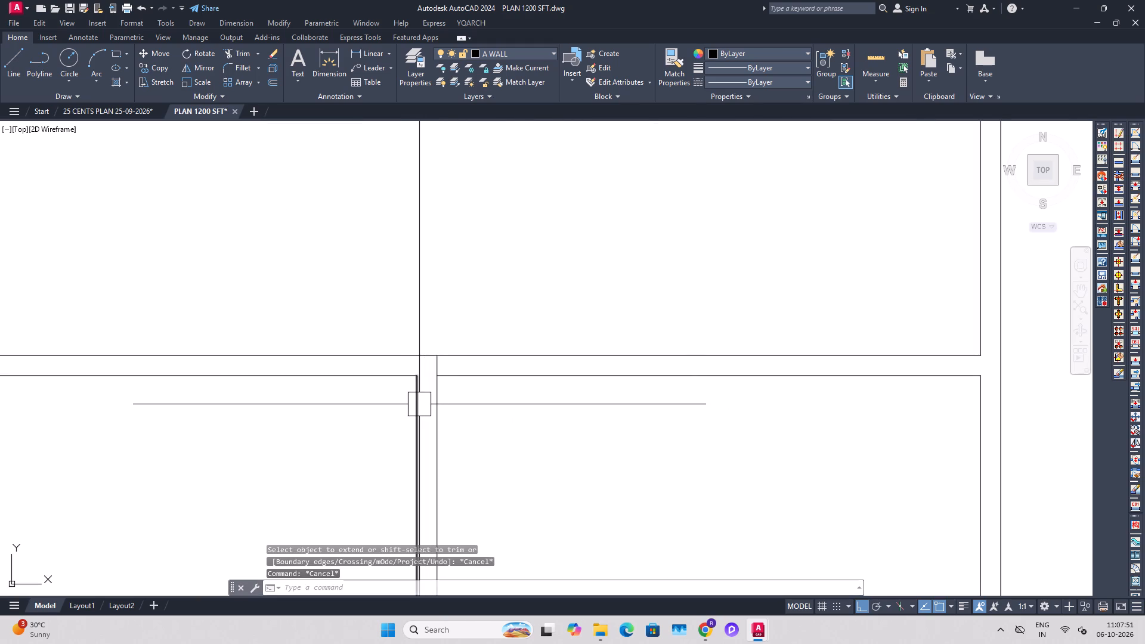
text(EX)
key(space)
click(412, 404)
key(Escape)
key(Escape)
Trim away both horizontal partition lines above the lower middle room, opening it to the large hall.
scroll(505, 407, down, 2)
key(t)
key(r)
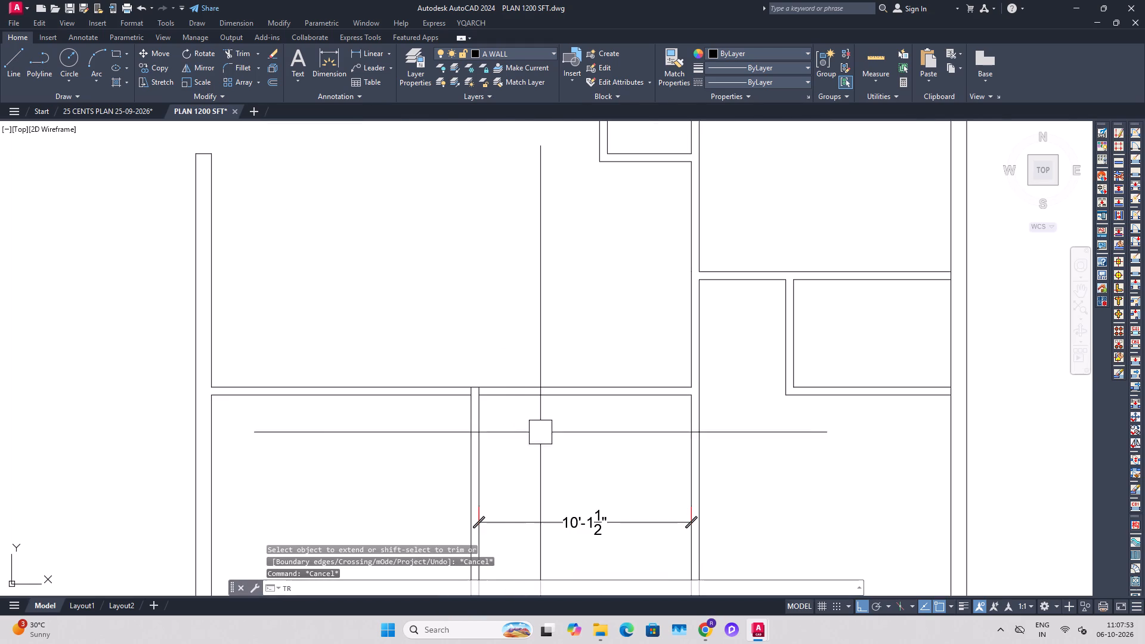
key(space)
click(542, 435)
click(560, 371)
key(Escape)
key(Escape)
Join the two collinear segments forming the hall-side face of the long vertical partition into one line.
click(679, 421)
click(688, 361)
click(683, 414)
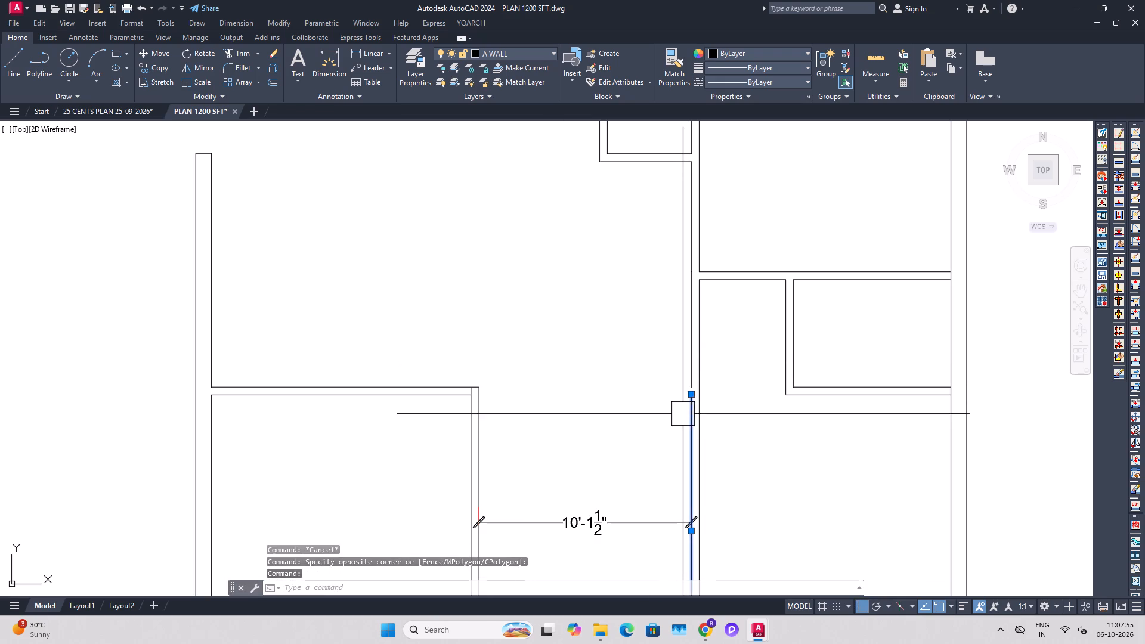
click(683, 373)
text(K)
key(space)
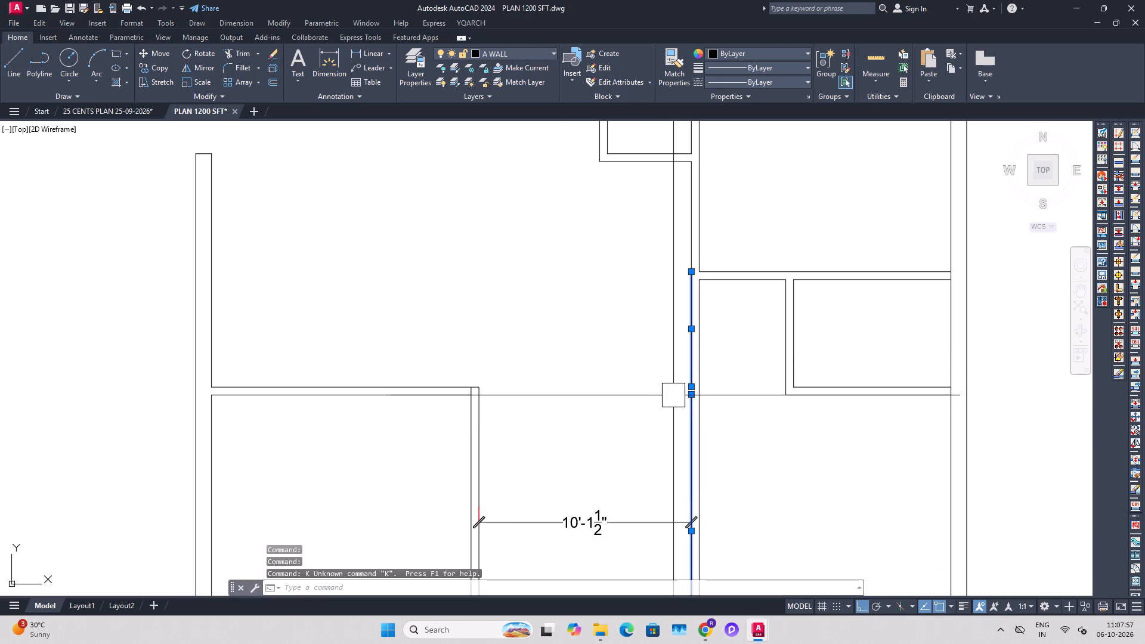
text(J)
key(space)
Fillet the inner top-right corner of the lower-left room with zero radius so its partition lines meet cleanly.
scroll(587, 402, down, 1)
middle_drag(615, 460, 608, 426)
middle_drag(612, 459, 605, 444)
key(Escape)
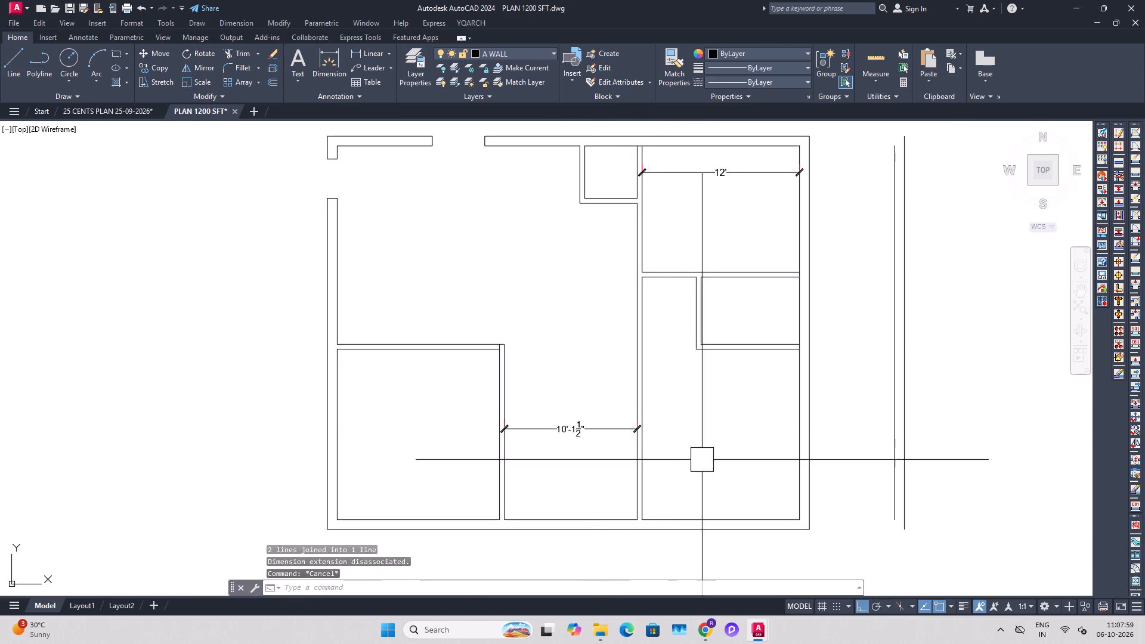
key(Escape)
key(Escape)
key(Escape)
scroll(487, 339, up, 3)
key(f)
key(space)
click(505, 375)
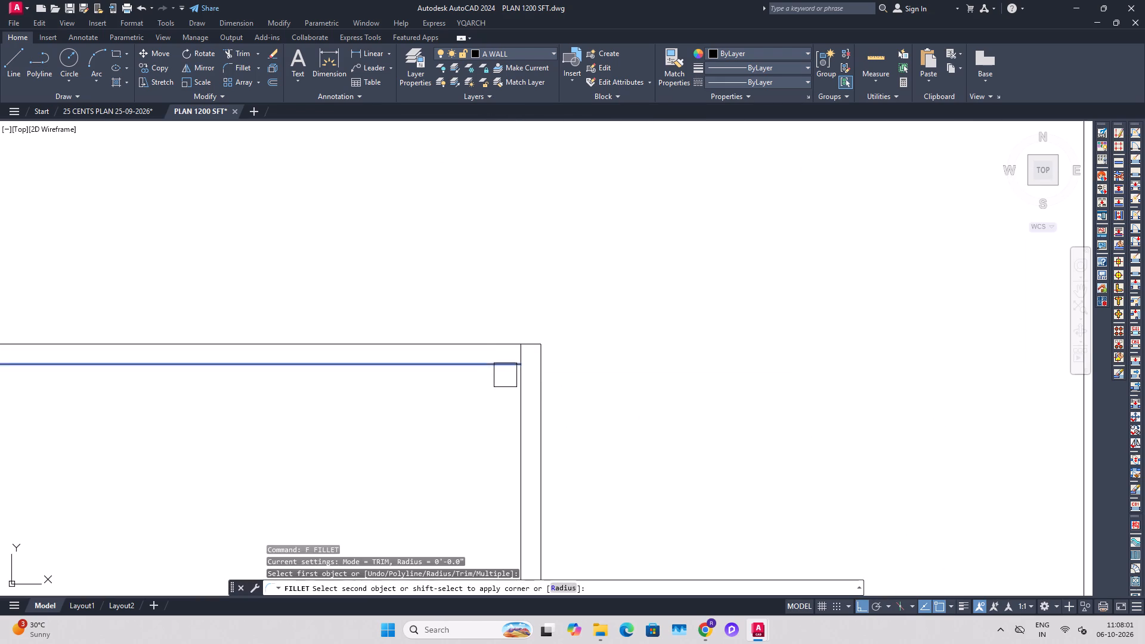
click(524, 393)
key(Escape)
Examine the overall plan layout, including the opened middle area and the surrounding rooms.
scroll(535, 386, down, 3)
middle_drag(522, 345, 548, 376)
middle_drag(517, 400, 554, 408)
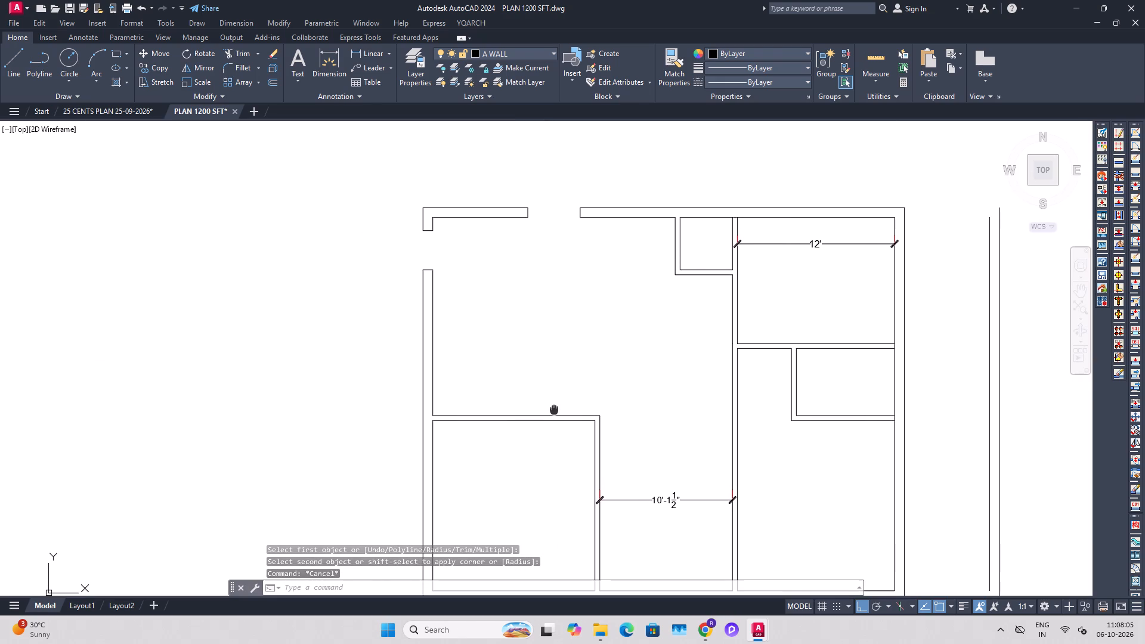
middle_drag(554, 408, 552, 410)
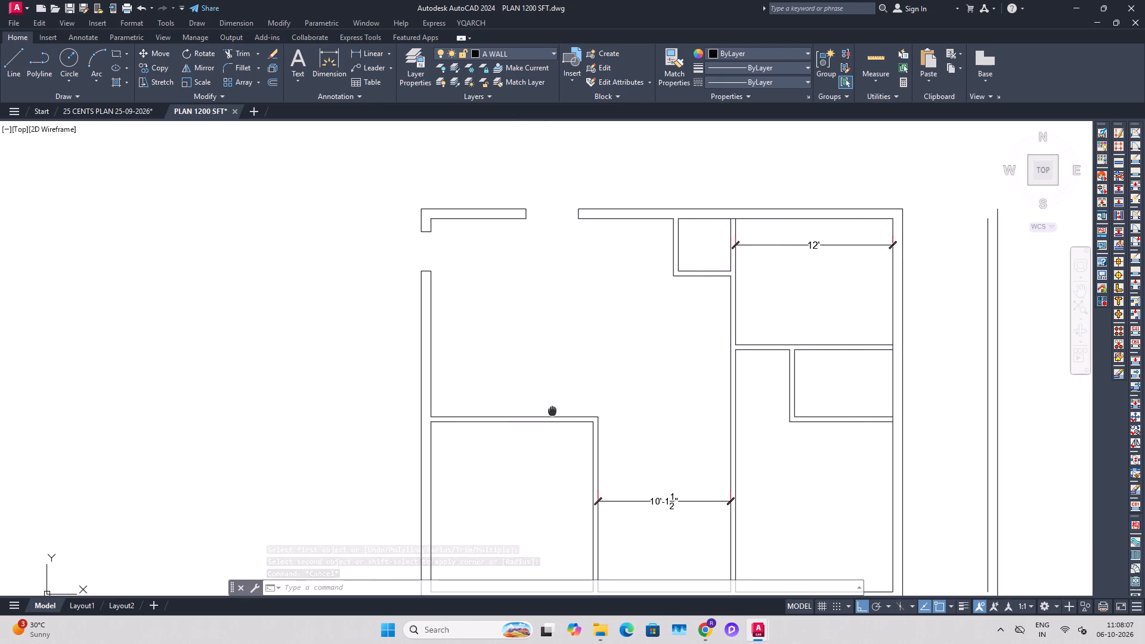
middle_drag(552, 410, 552, 417)
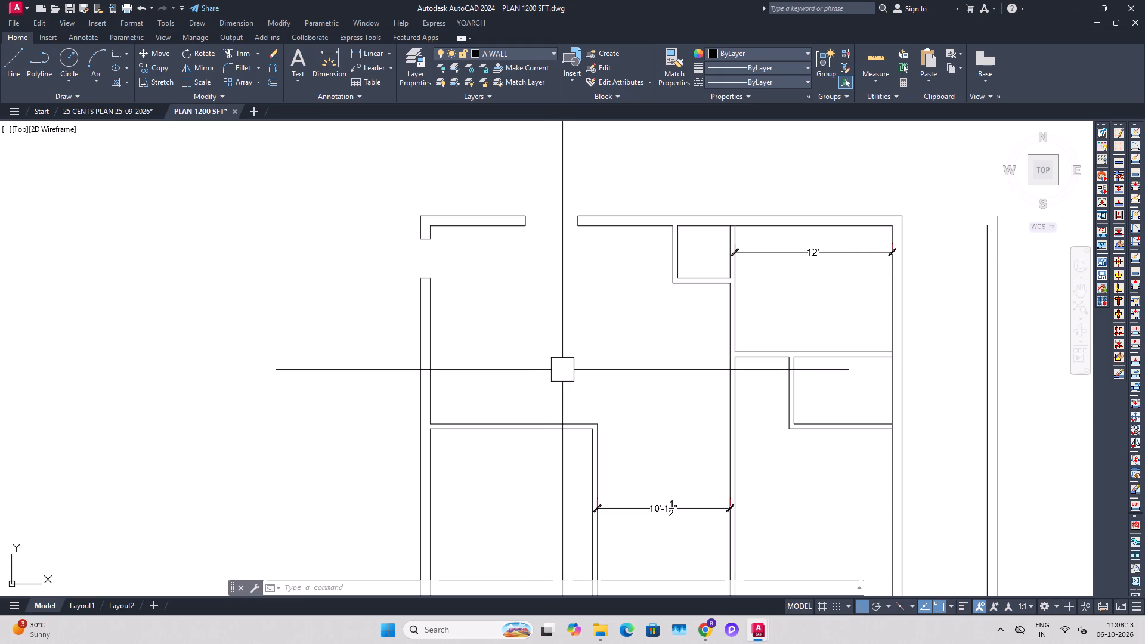
key(Escape)
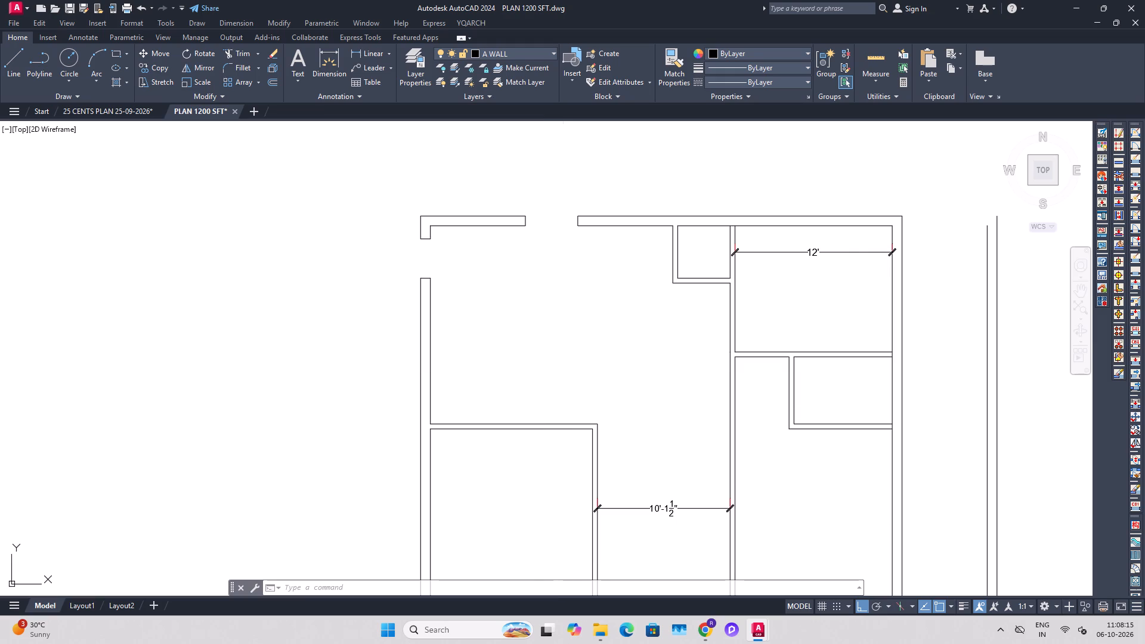
key(Escape)
middle_drag(580, 428, 536, 383)
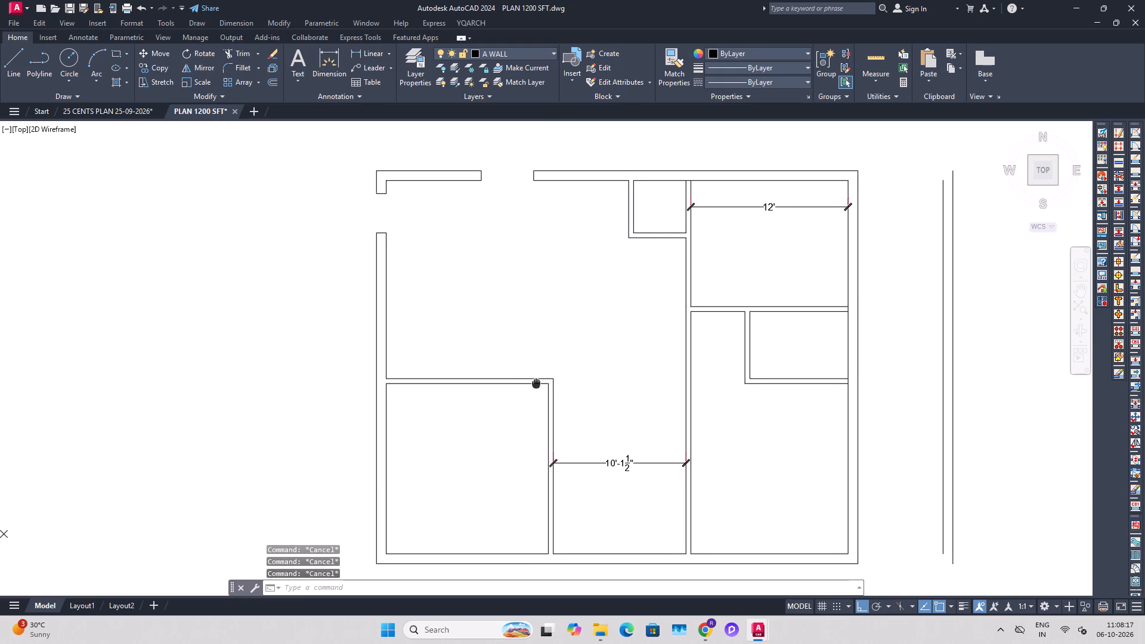
middle_drag(536, 383, 543, 408)
key(Escape)
key(Escape)
key(Escape)
key(Escape)
key(Escape)
key(Escape)
key(Escape)
key(Escape)
key(Escape)
key(Escape)
key(Escape)
key(Escape)
key(Escape)
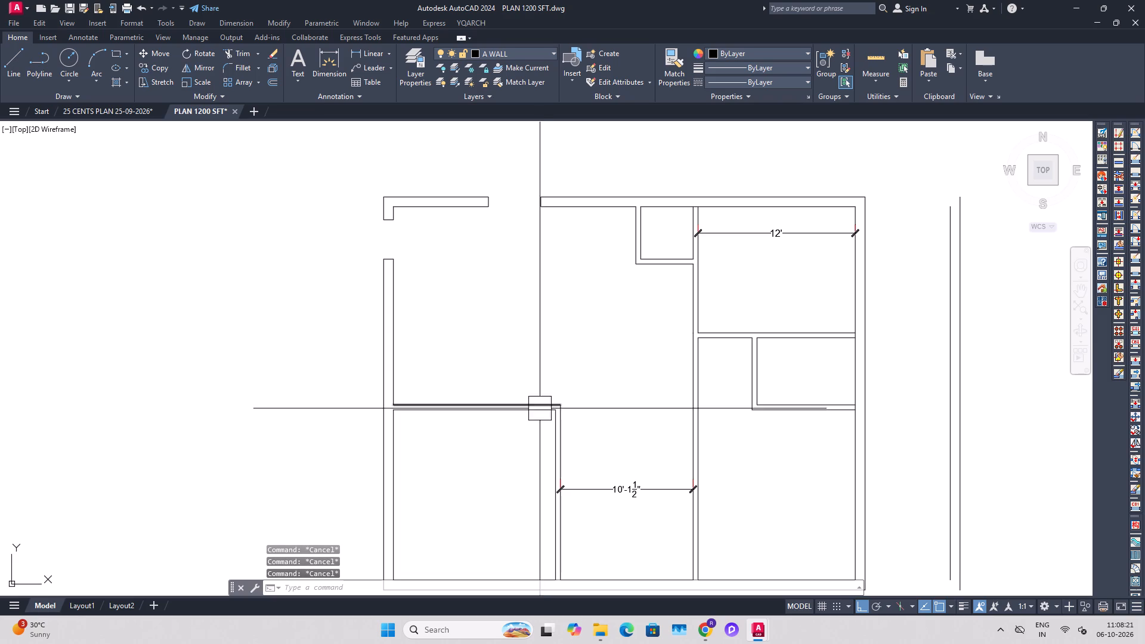
key(Escape)
key(Escape)
key(Escape)
key(Escape)
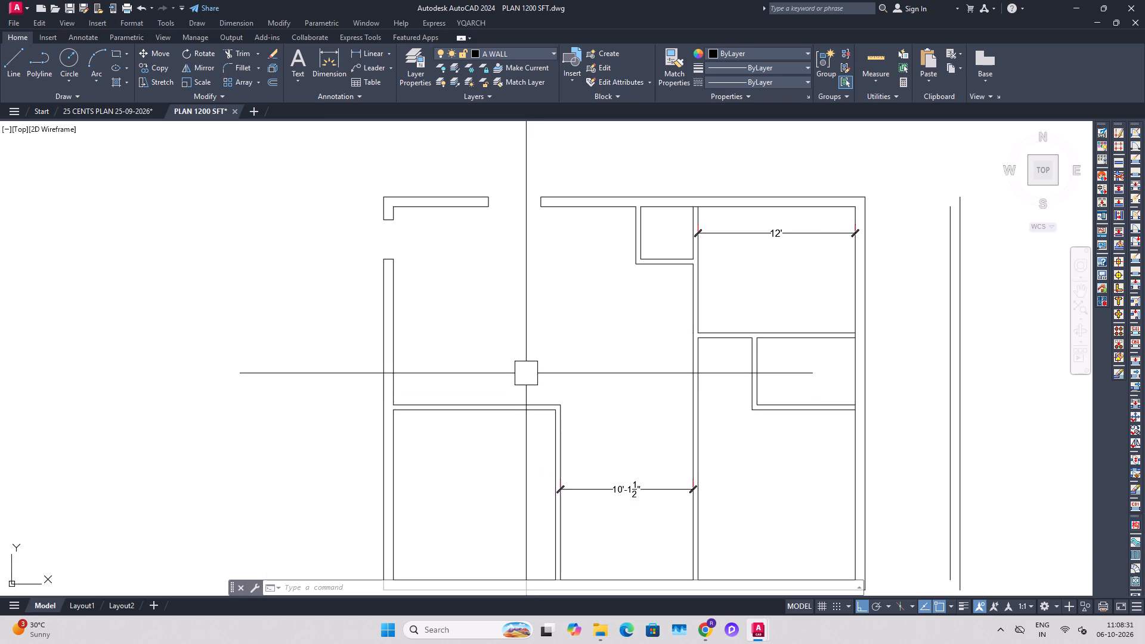
middle_drag(634, 430, 564, 382)
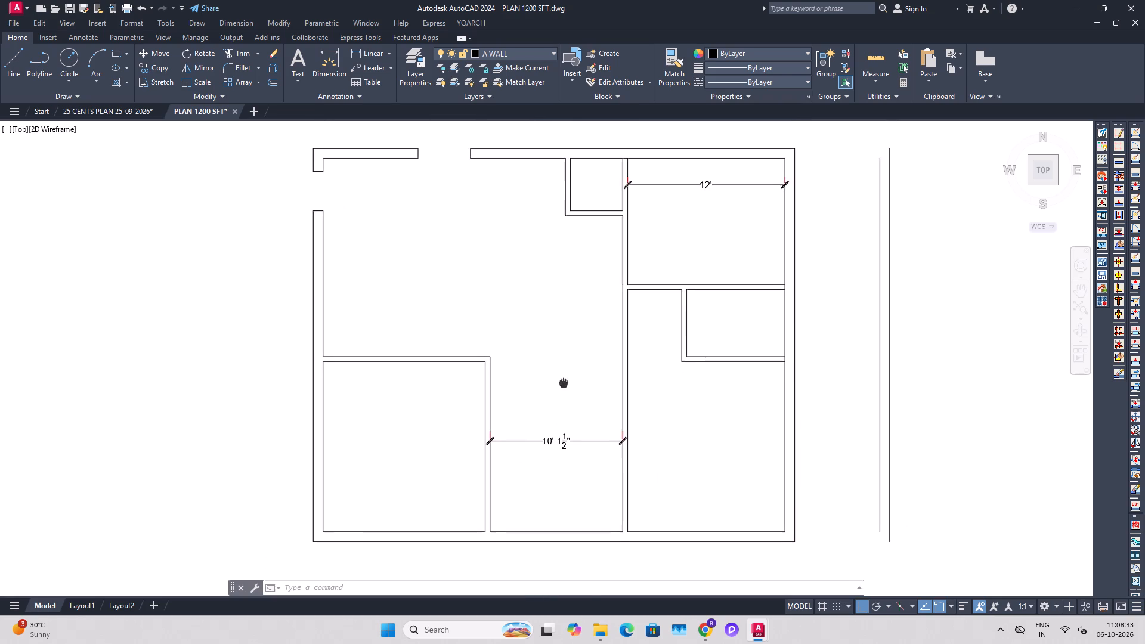
middle_drag(564, 382, 568, 423)
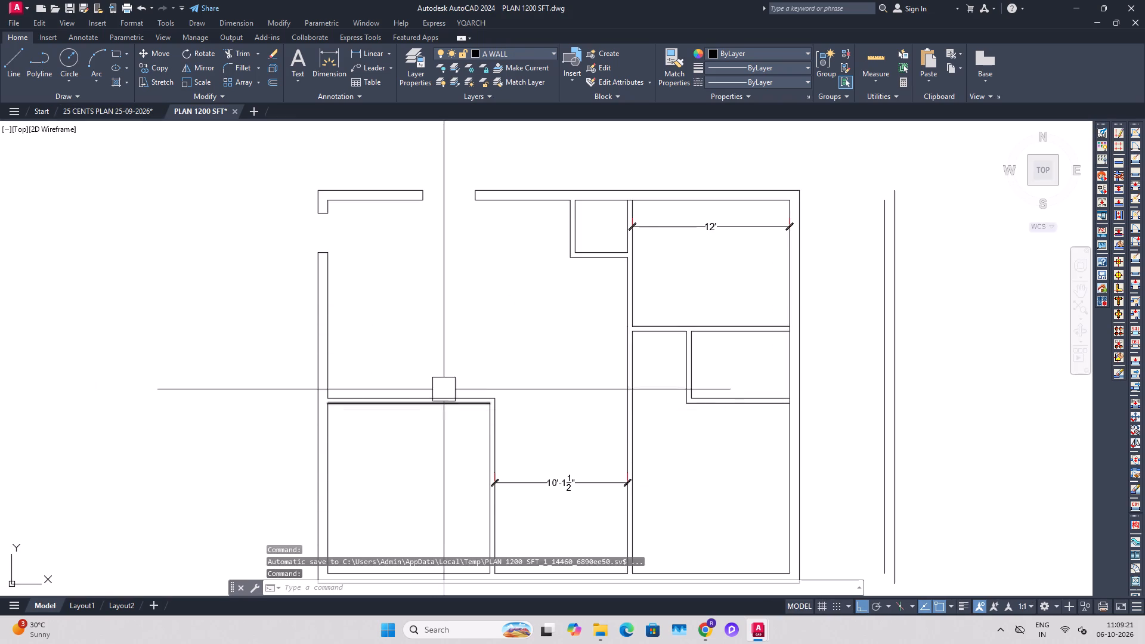
key(Escape)
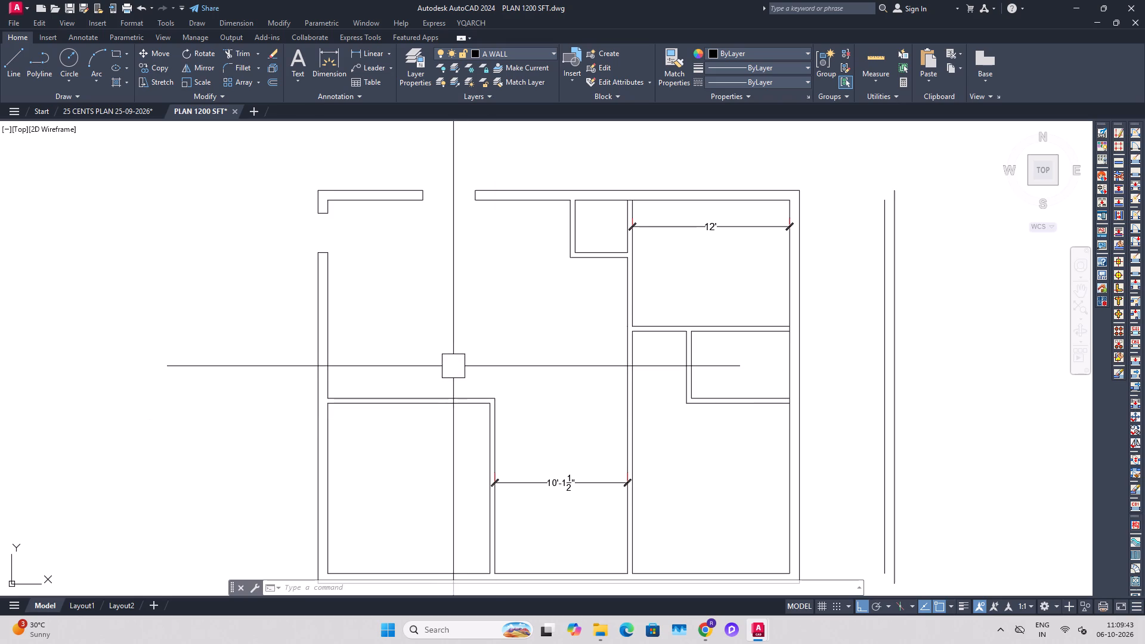
middle_drag(702, 351, 669, 330)
key(Escape)
key(Escape)
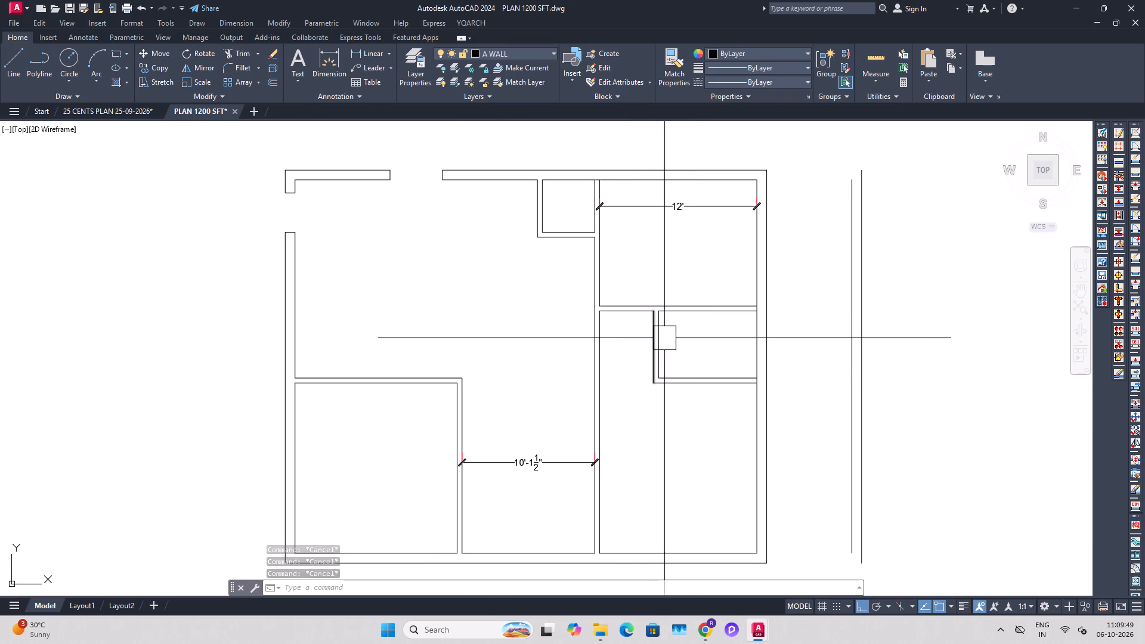
middle_drag(629, 349, 602, 306)
key(Escape)
key(Escape)
middle_drag(487, 398, 525, 404)
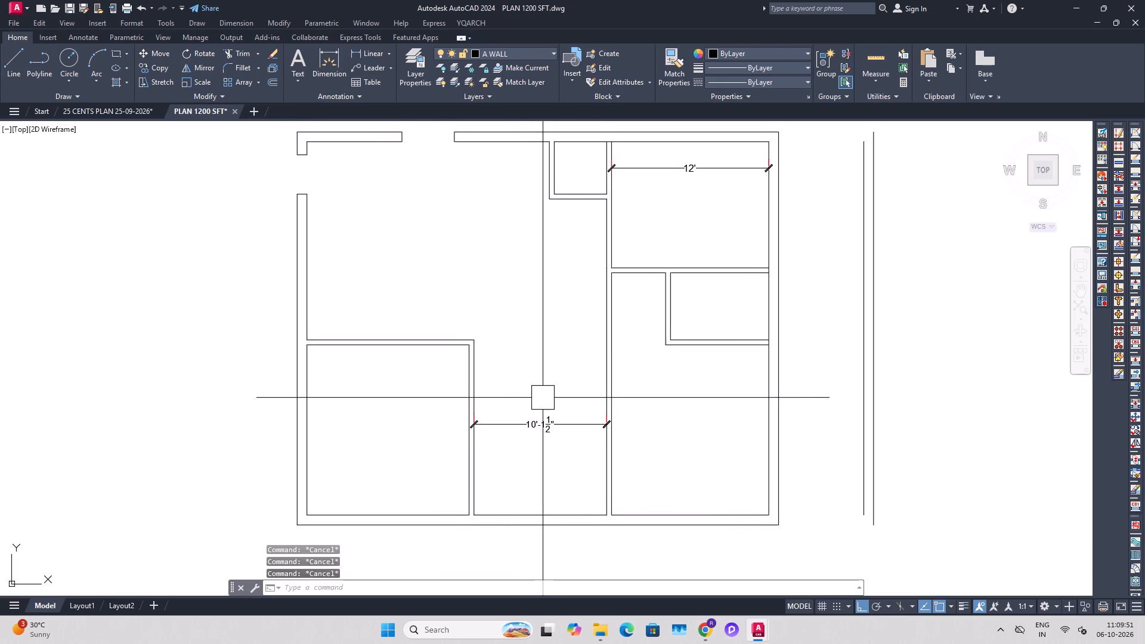
Save the drawing.
key(ctrl+s)
middle_drag(536, 434, 632, 469)
key(Escape)
key(Escape)
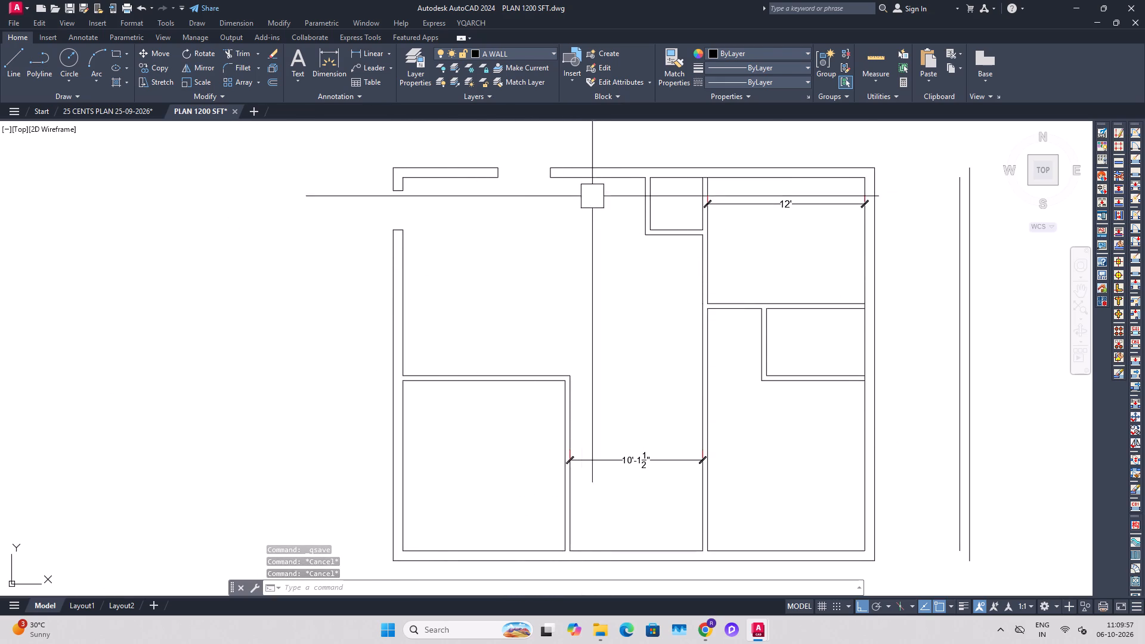
Delete the 10'-1 1/2" dimension in the lower middle area.
middle_drag(642, 200, 629, 271)
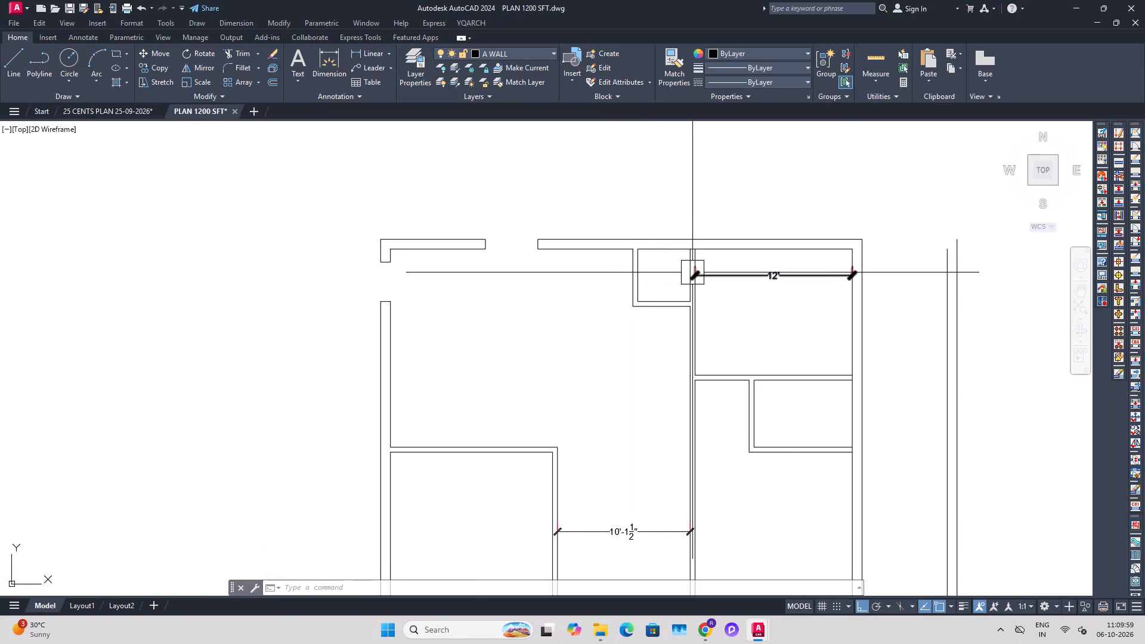
scroll(692, 273, up, 2)
scroll(679, 301, down, 1)
middle_drag(704, 391, 679, 351)
scroll(683, 344, down, 2)
middle_click(703, 430)
scroll(657, 477, up, 2)
click(650, 447)
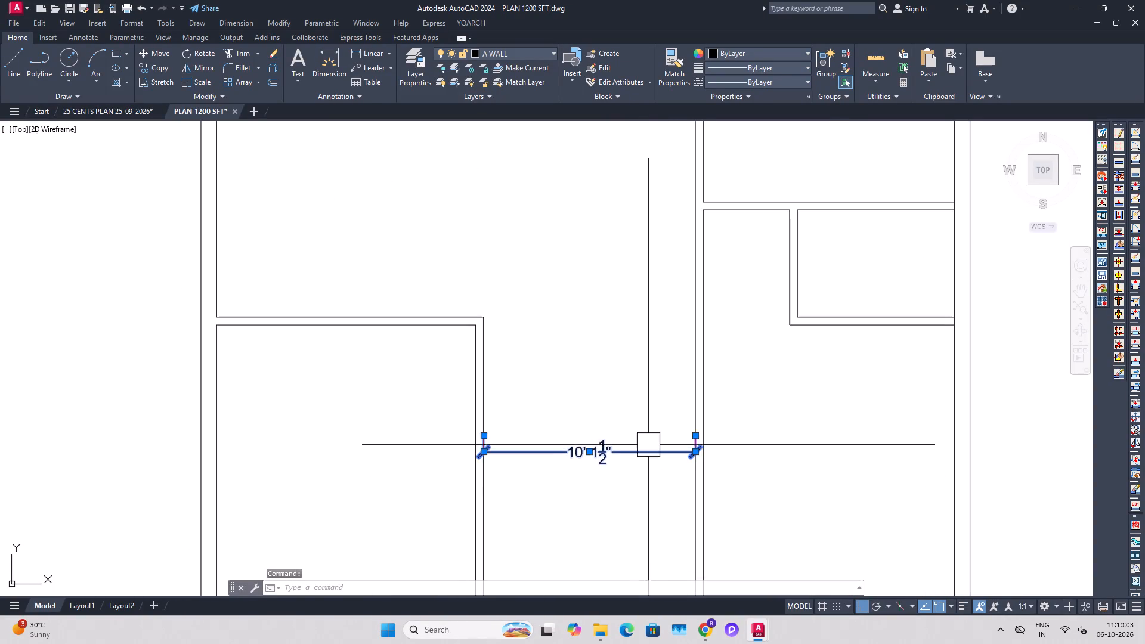
scroll(648, 439, down, 1)
key(Delete)
Copy the entire floor plan, including the separate vertical wall lines, horizontally to the empty space right of the original.
middle_drag(640, 426, 667, 465)
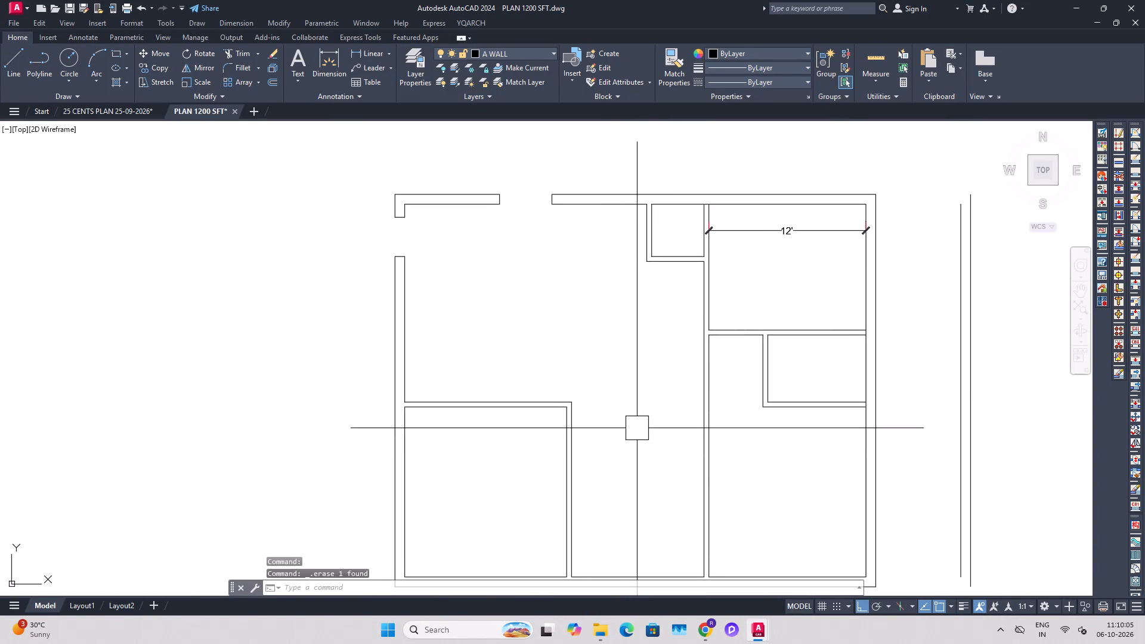
middle_drag(722, 437, 626, 400)
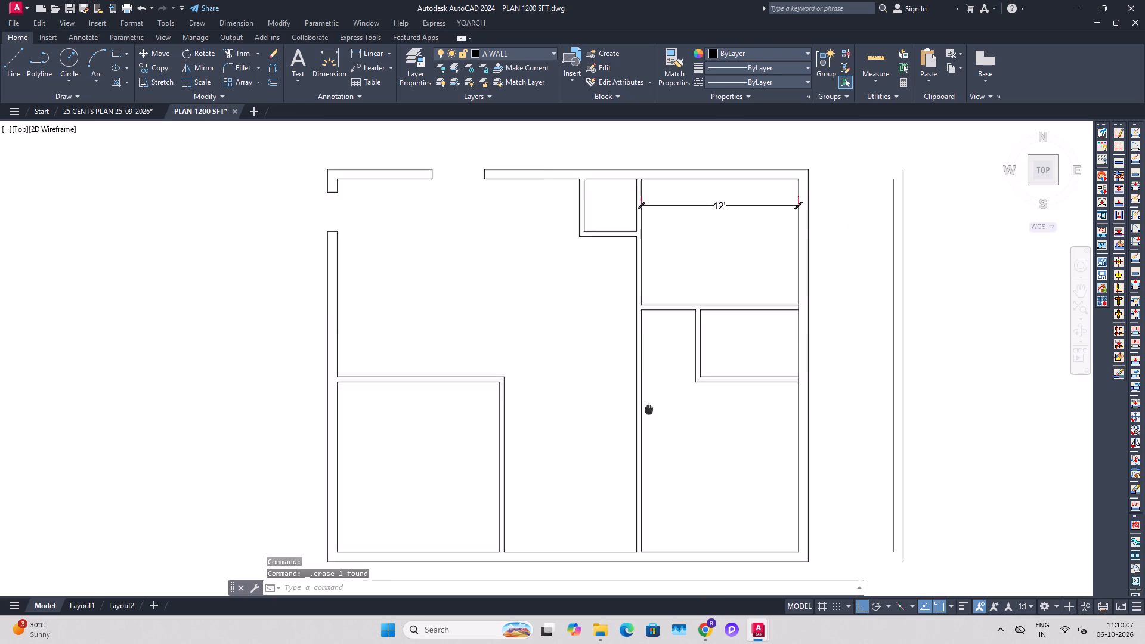
middle_drag(626, 400, 643, 385)
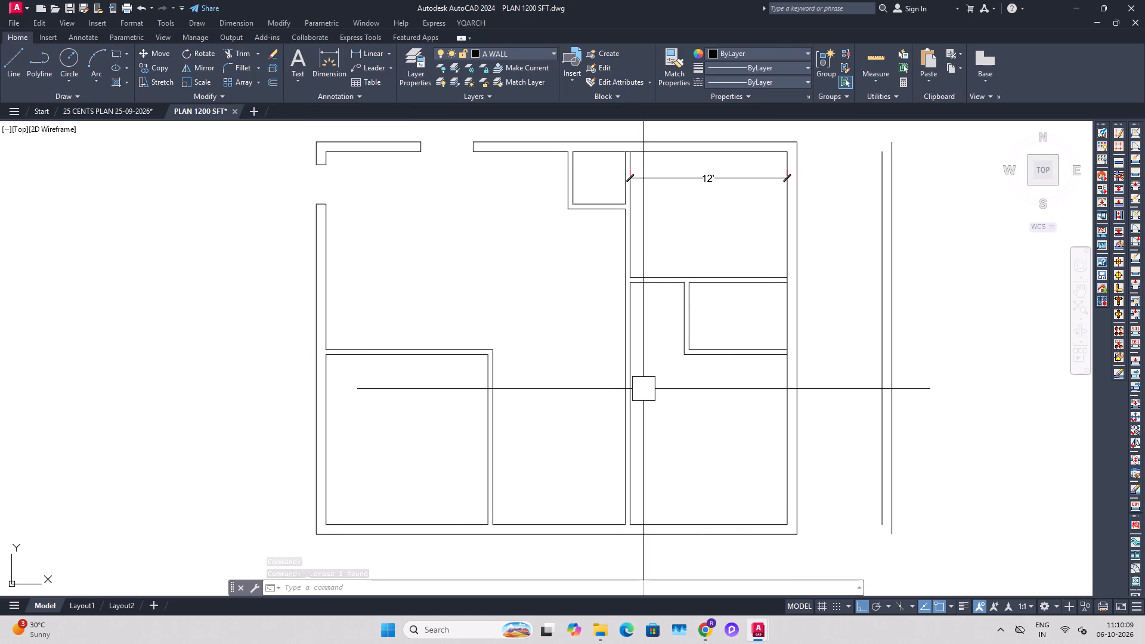
scroll(643, 389, down, 4)
drag(478, 288, 598, 369)
click(771, 465)
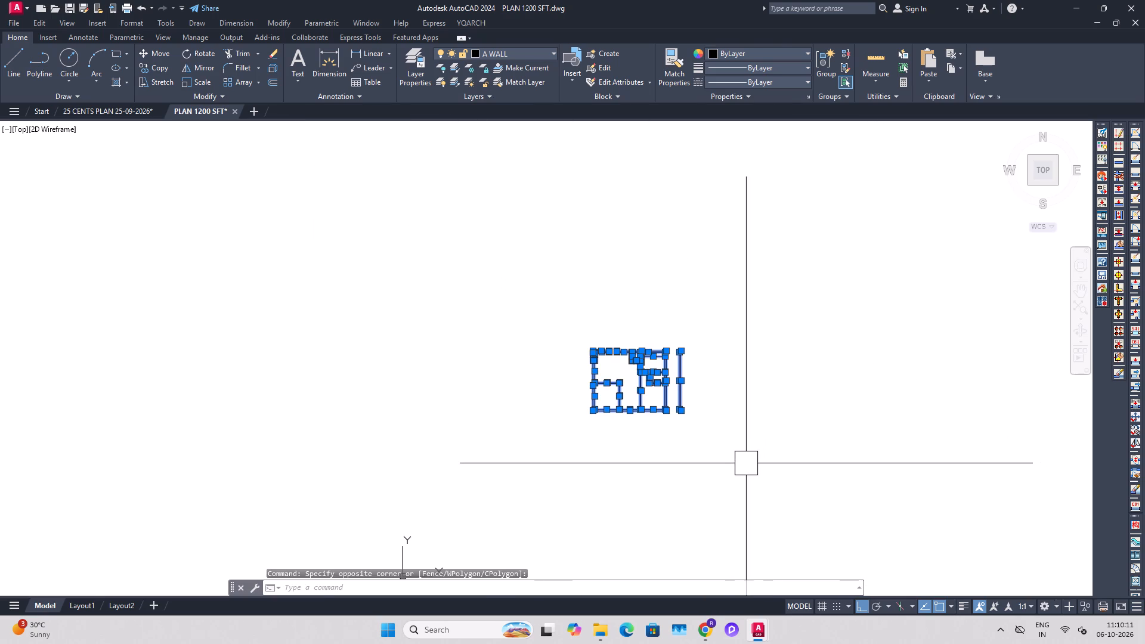
key(c)
text(O)
key(space)
click(639, 469)
click(790, 453)
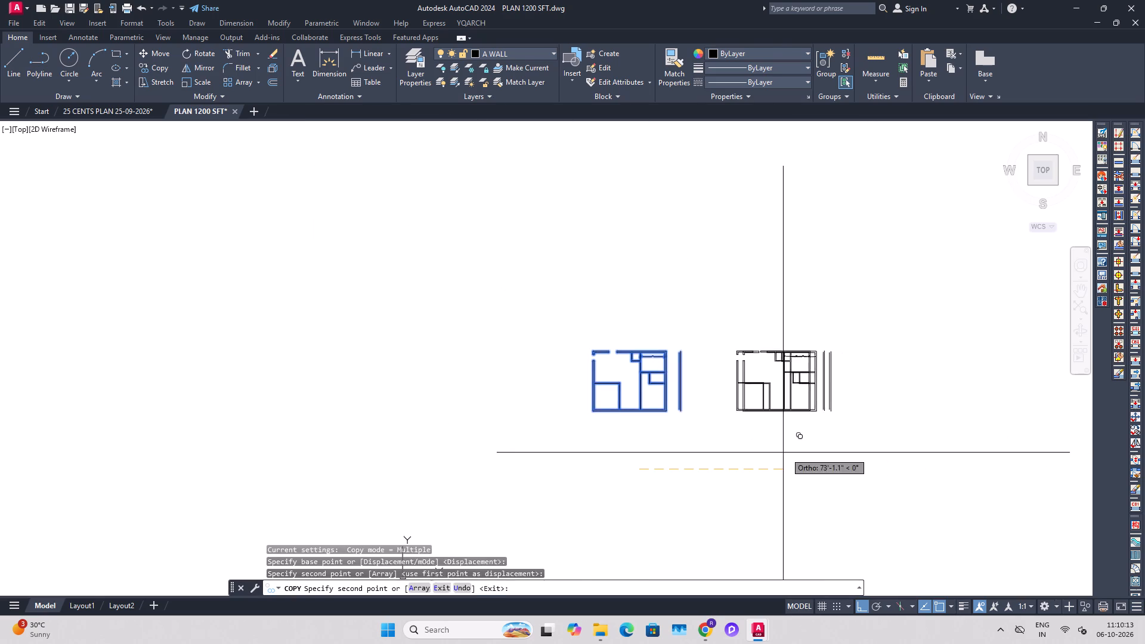
key(Escape)
key(Escape)
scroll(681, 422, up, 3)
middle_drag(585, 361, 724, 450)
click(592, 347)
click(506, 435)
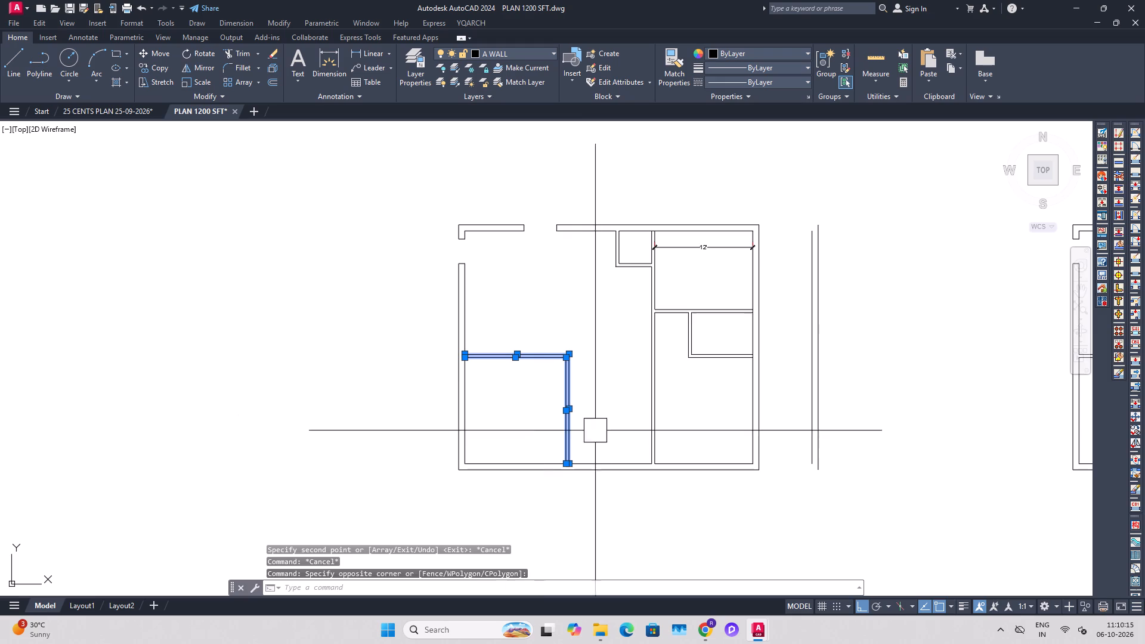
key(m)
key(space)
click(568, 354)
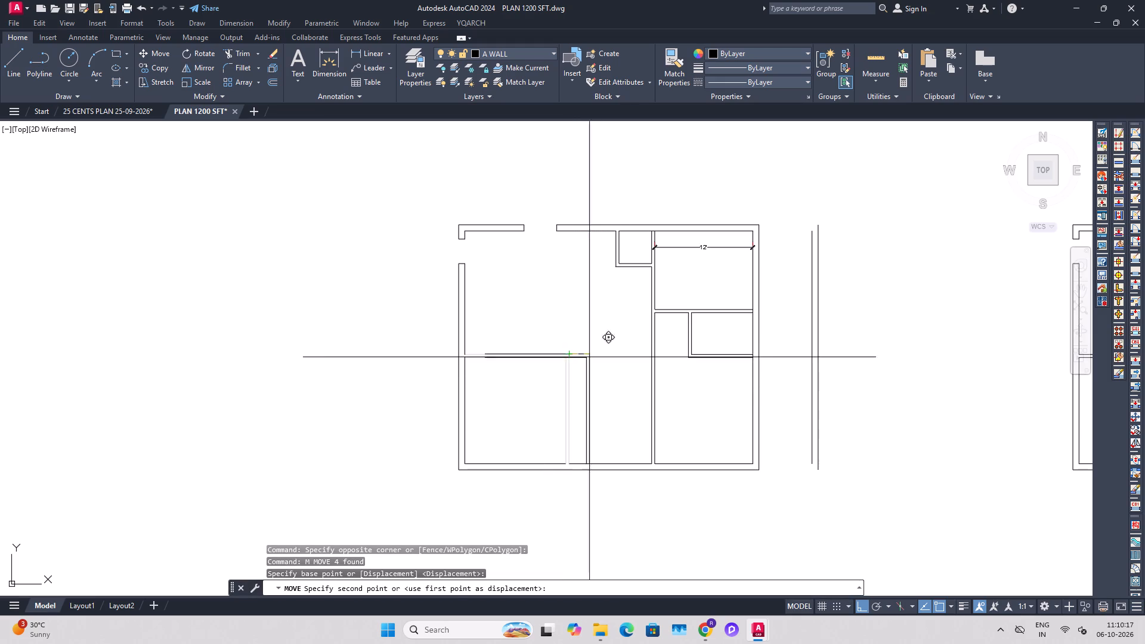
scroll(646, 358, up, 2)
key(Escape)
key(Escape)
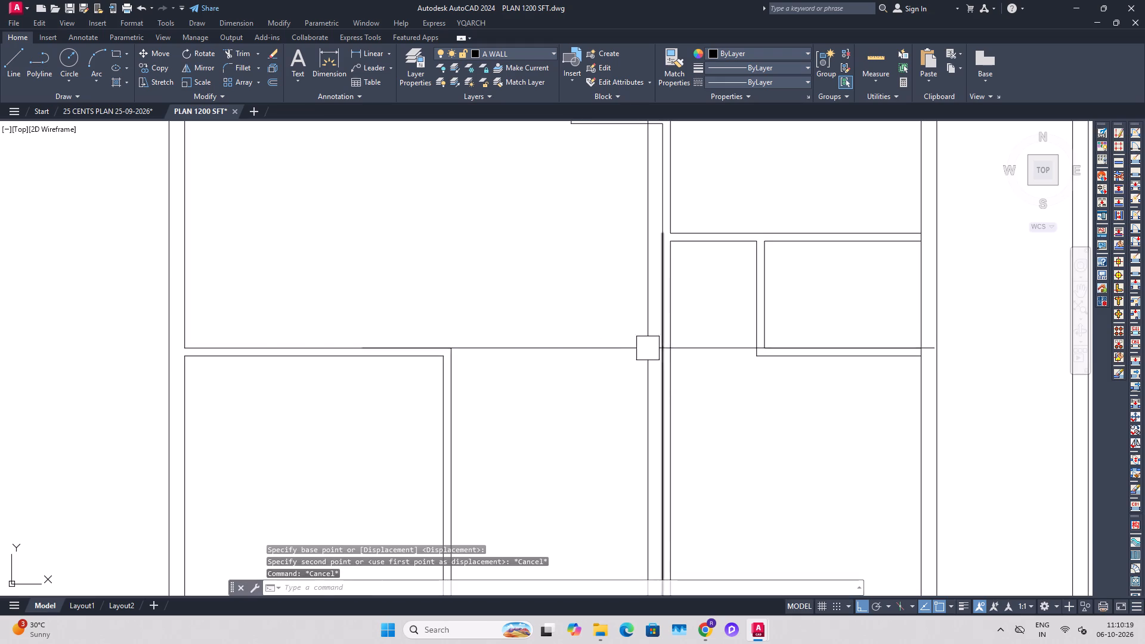
Mirror the lower-left room's L-shaped partition in the original plan about a vertical axis along its right face, erasing the source objects.
drag(530, 415, 521, 418)
click(408, 463)
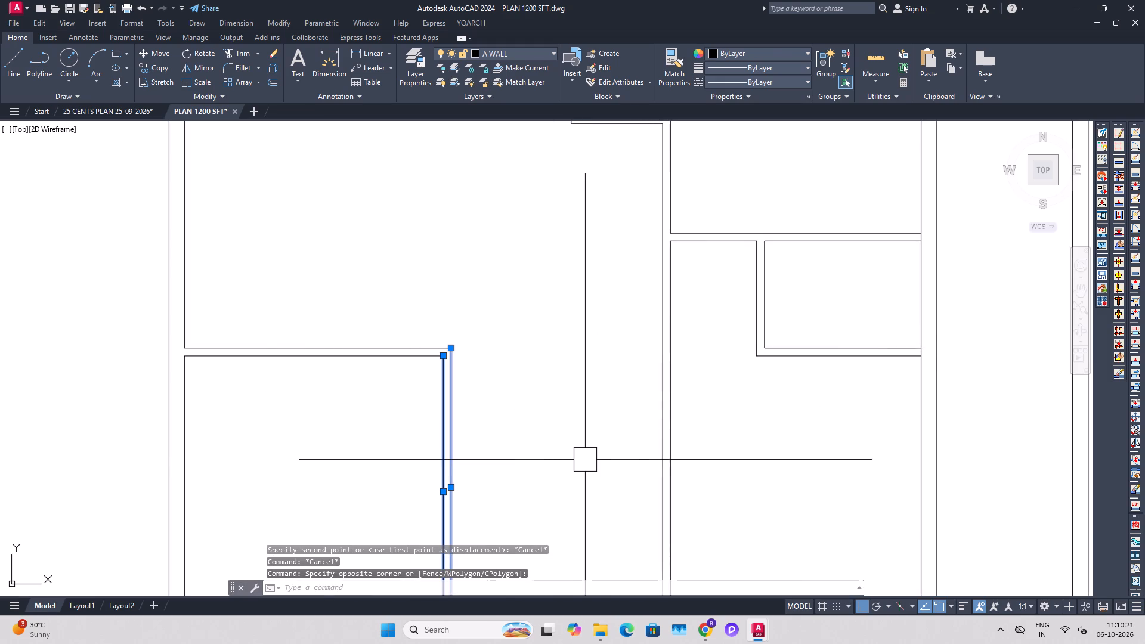
scroll(584, 460, down, 1)
click(468, 359)
click(404, 429)
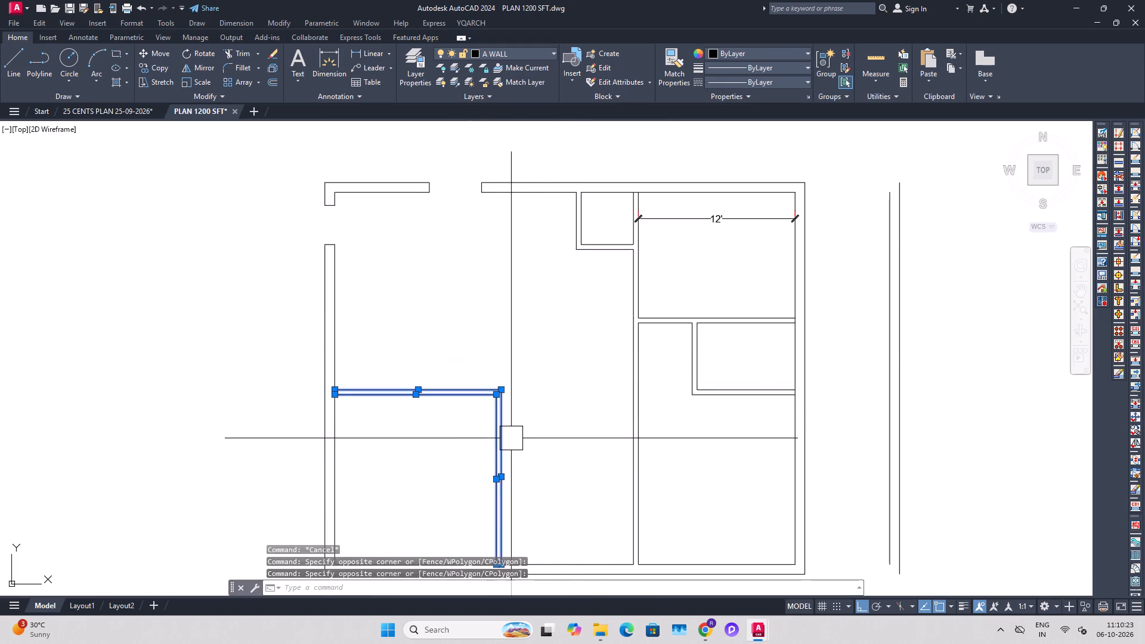
text(MI)
key(space)
click(506, 481)
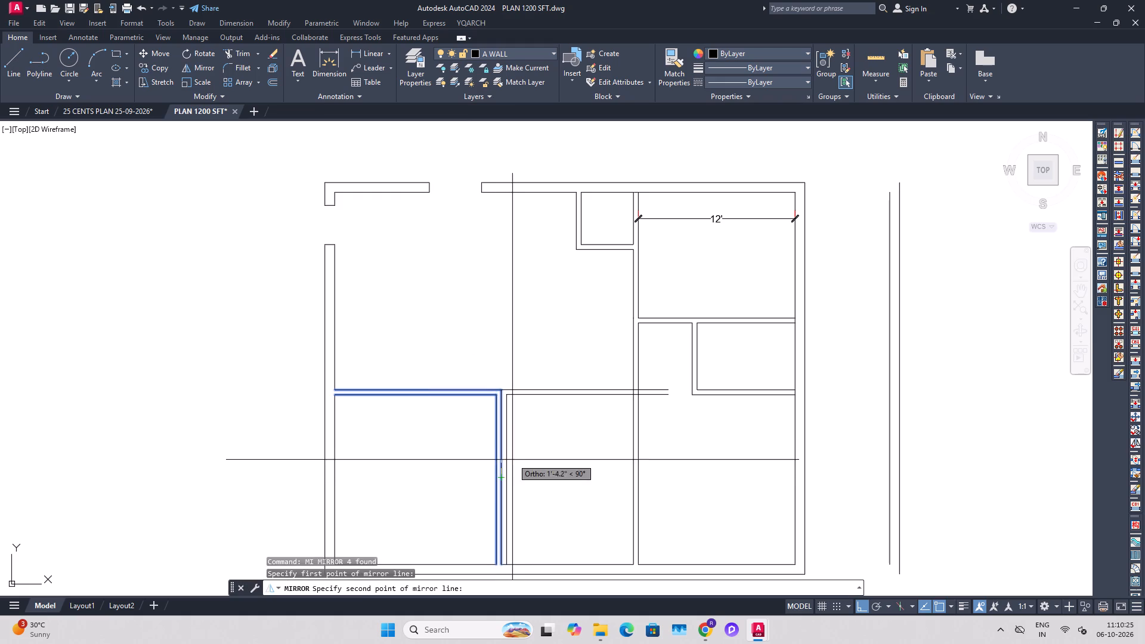
click(532, 445)
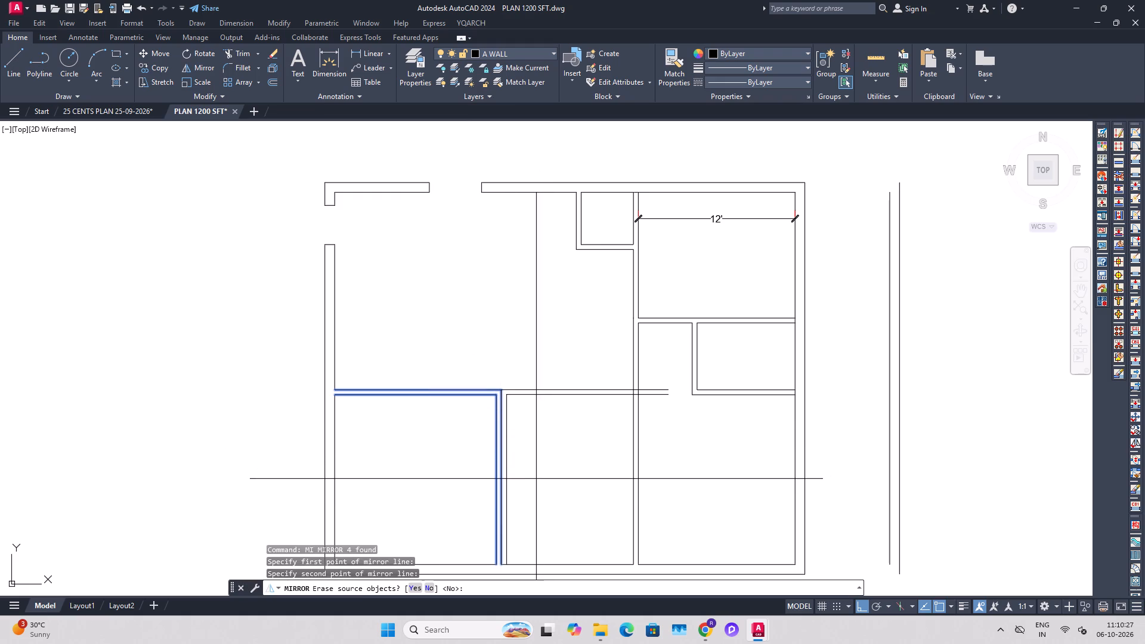
click(417, 589)
Move the mirrored L-shaped partition so its free upper end meets the left face of the central vertical wall.
click(549, 357)
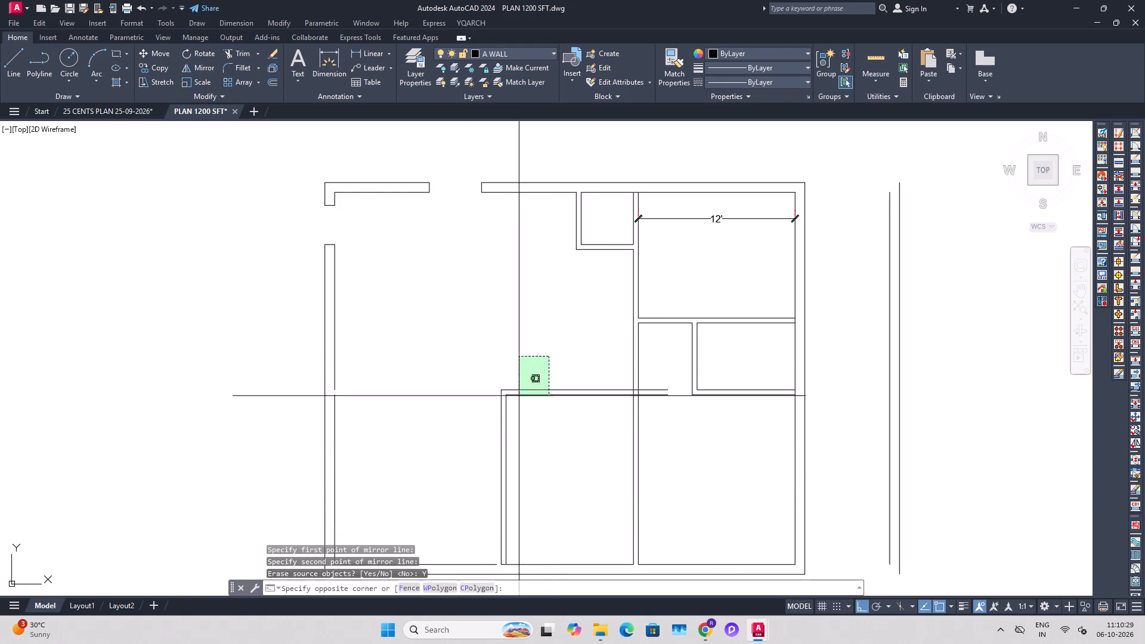
click(451, 476)
text(M)
key(space)
scroll(685, 399, up, 2)
click(642, 379)
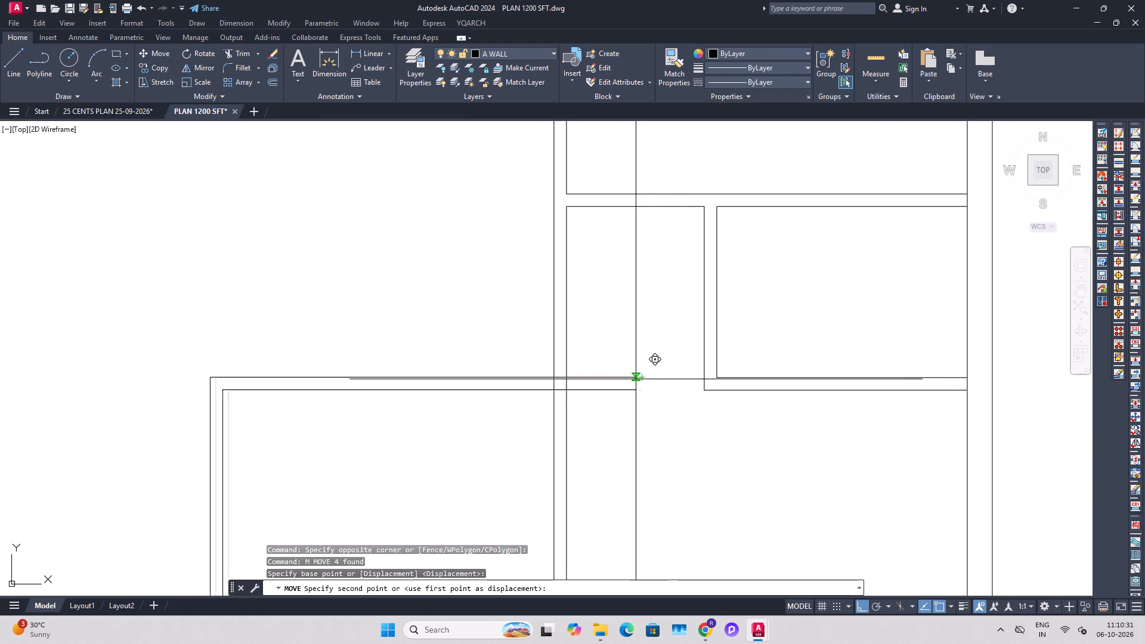
click(553, 376)
Trim the central vertical wall's left face between the two partition lines to open the junction.
text(TR)
key(space)
scroll(565, 377, up, 2)
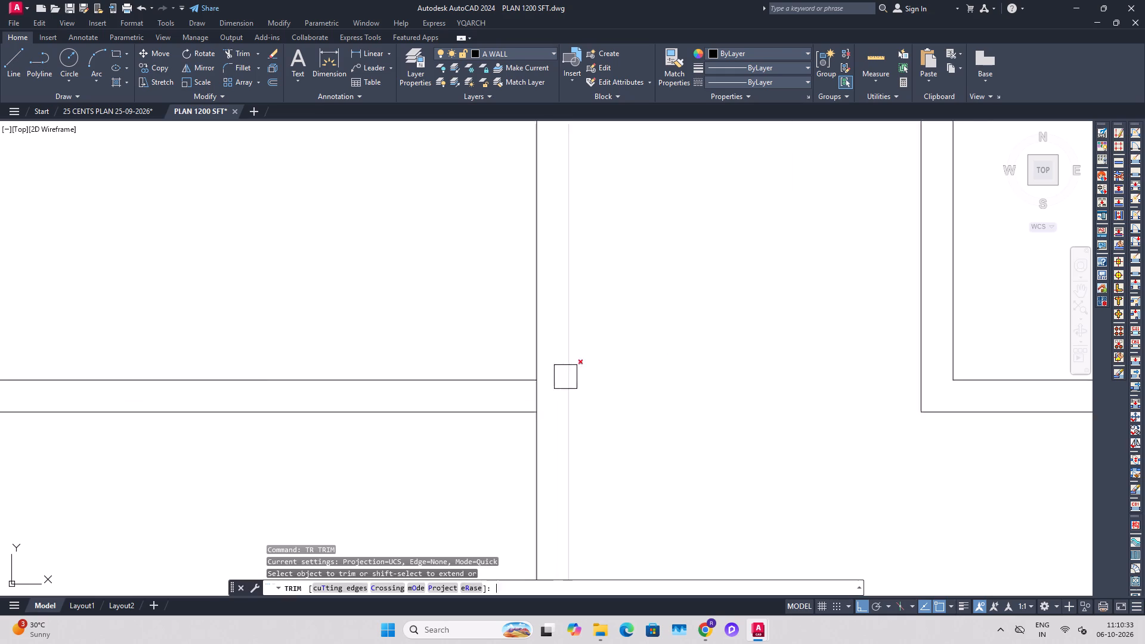
scroll(565, 379, up, 2)
click(521, 411)
scroll(652, 385, down, 6)
key(Escape)
Join the two inner-face segments of the left outer wall into one line.
middle_drag(583, 415, 626, 377)
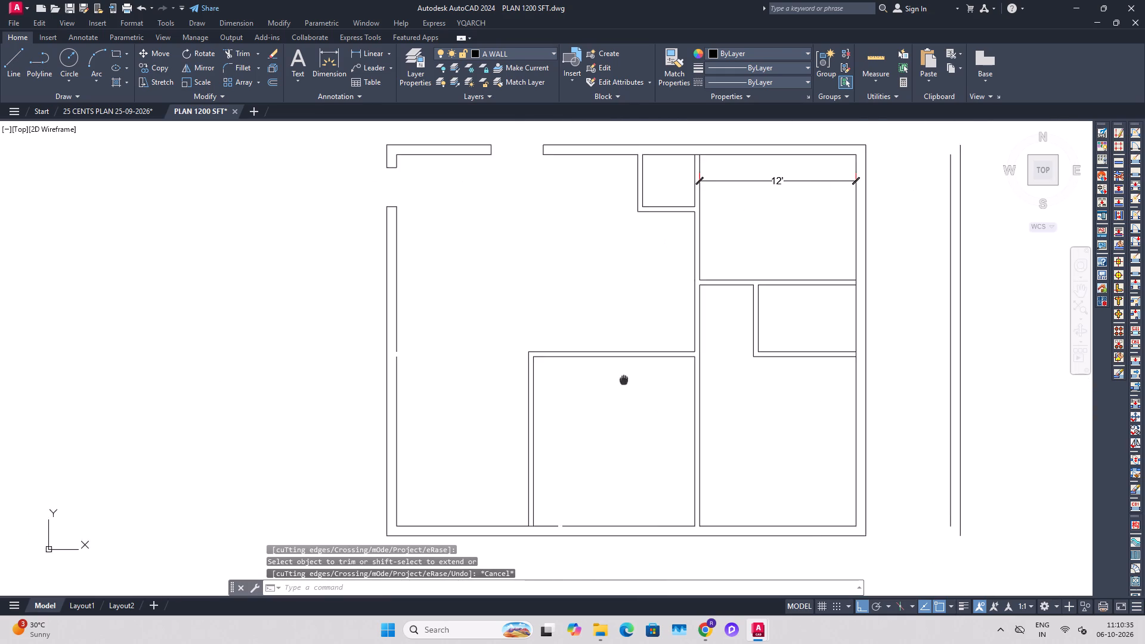
middle_drag(626, 377, 627, 377)
click(410, 373)
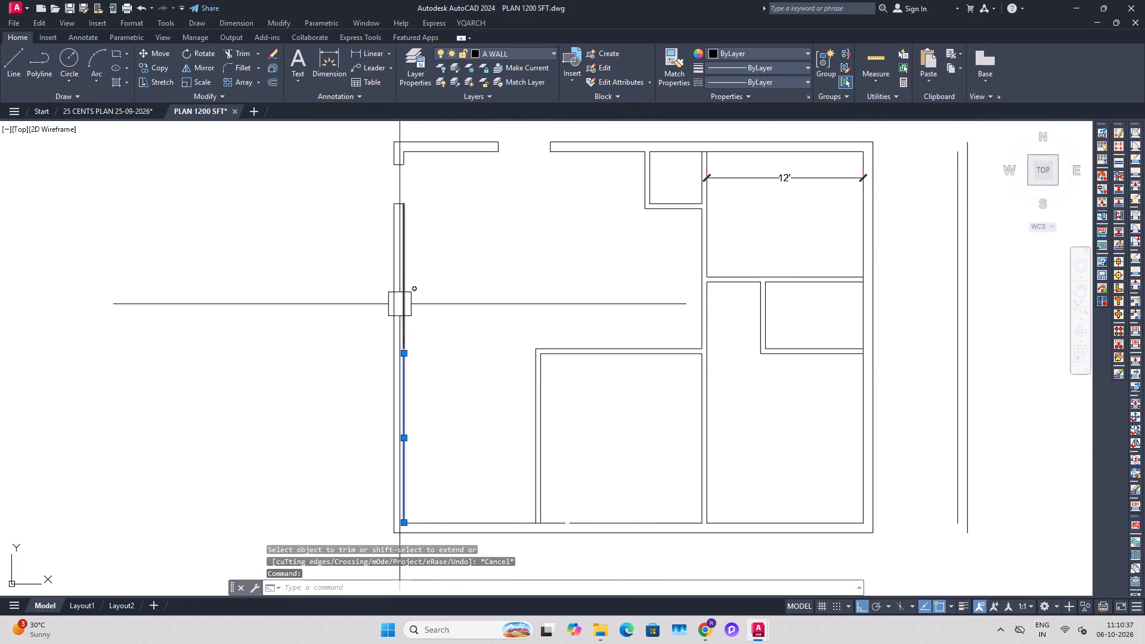
click(404, 305)
text(J)
key(space)
middle_drag(439, 345, 484, 367)
key(Escape)
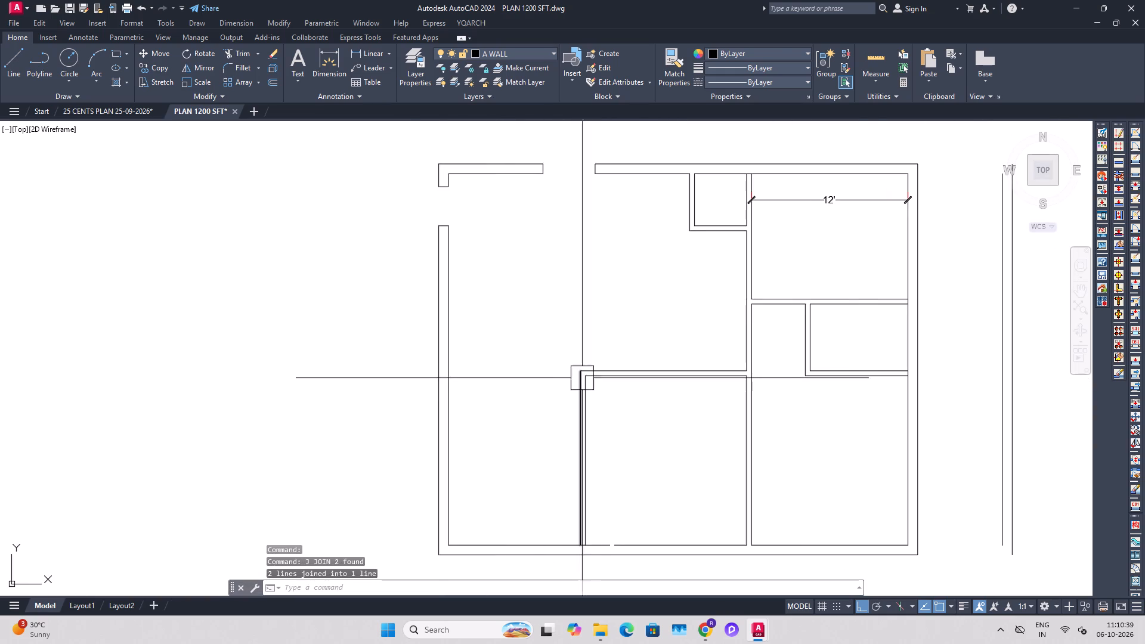
Extend both lines of the horizontal partition to the left outer wall's inner face.
key(Escape)
text(EX)
key(space)
scroll(604, 378, up, 1)
click(575, 362)
click(601, 377)
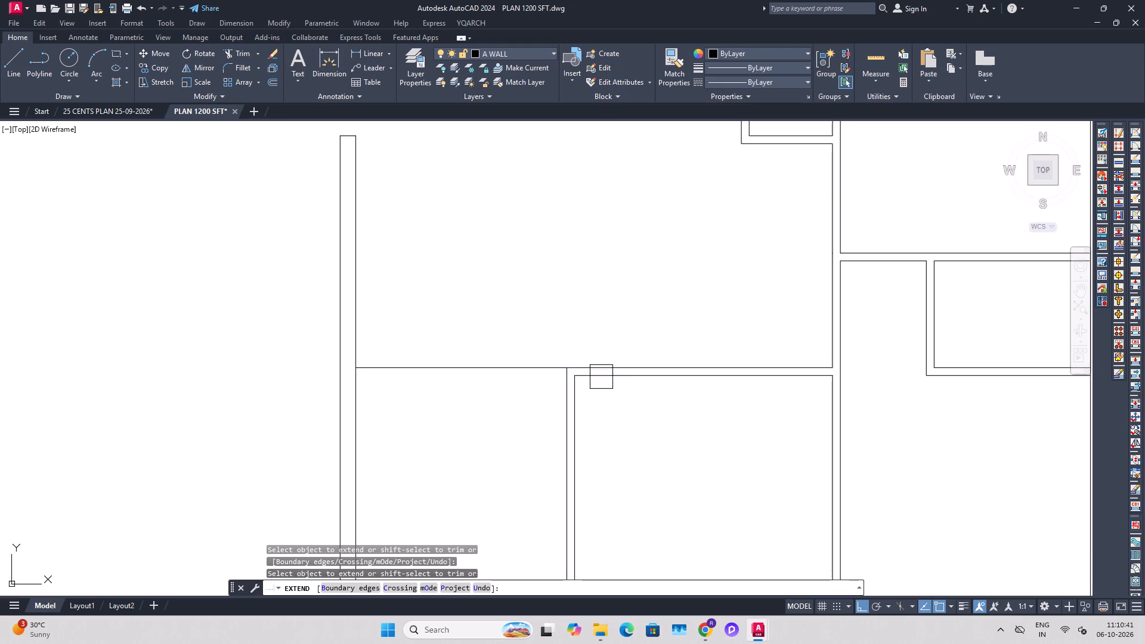
click(600, 384)
click(597, 385)
key(Escape)
key(Escape)
scroll(536, 392, down, 3)
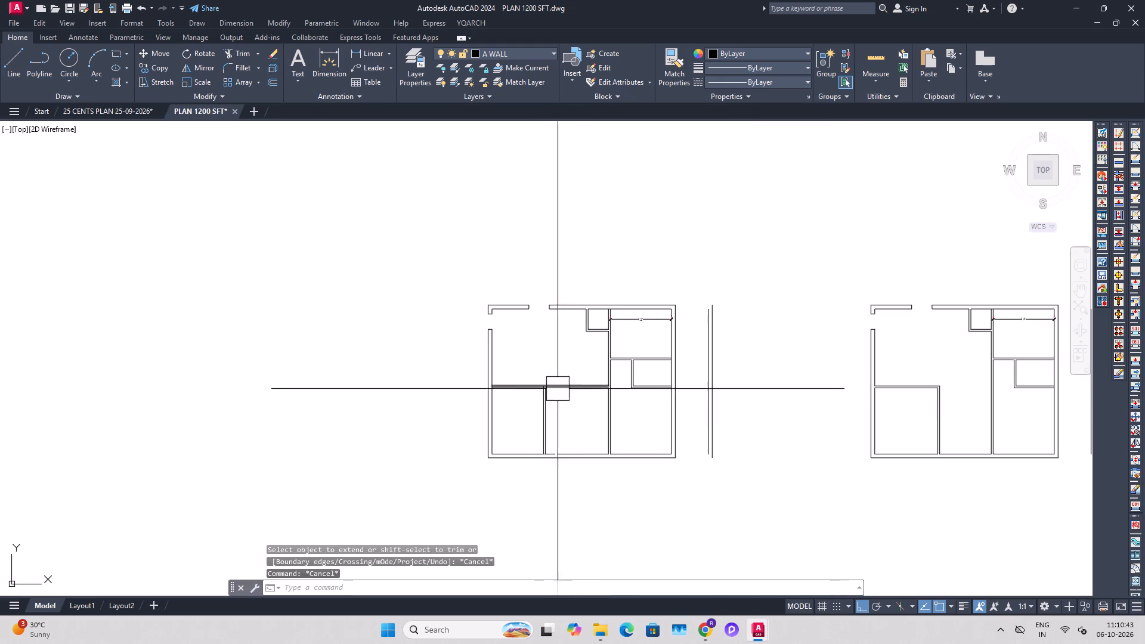
Trim the line pieces inside the T-junction where the vertical partition meets the horizontal partition.
scroll(536, 386, up, 4)
middle_drag(682, 410, 668, 419)
key(t)
key(r)
key(space)
scroll(671, 413, up, 4)
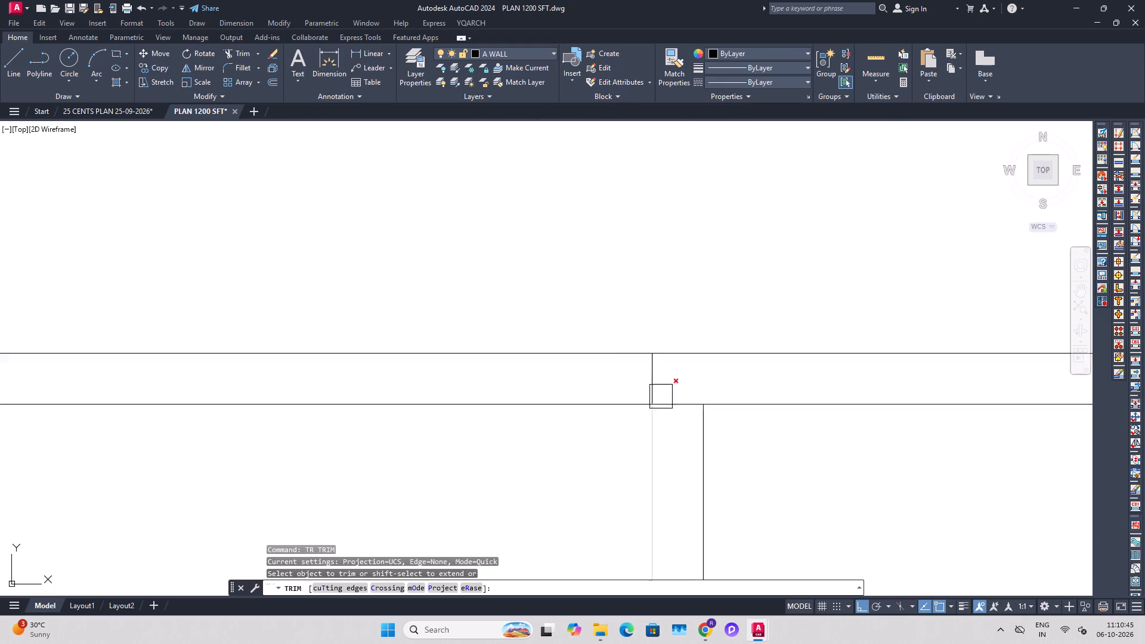
click(656, 386)
click(671, 404)
key(Escape)
Trim the left outer wall's inner face between the horizontal partition lines to open the junction.
scroll(671, 404, down, 6)
middle_drag(718, 401, 680, 360)
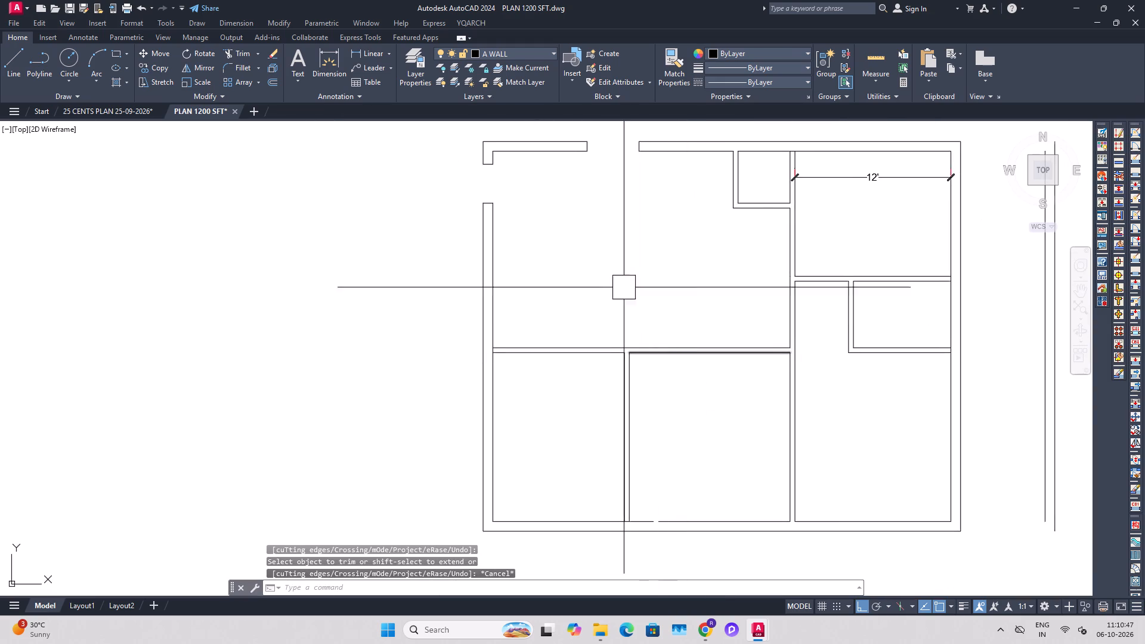
middle_drag(624, 275, 610, 372)
key(t)
key(r)
key(space)
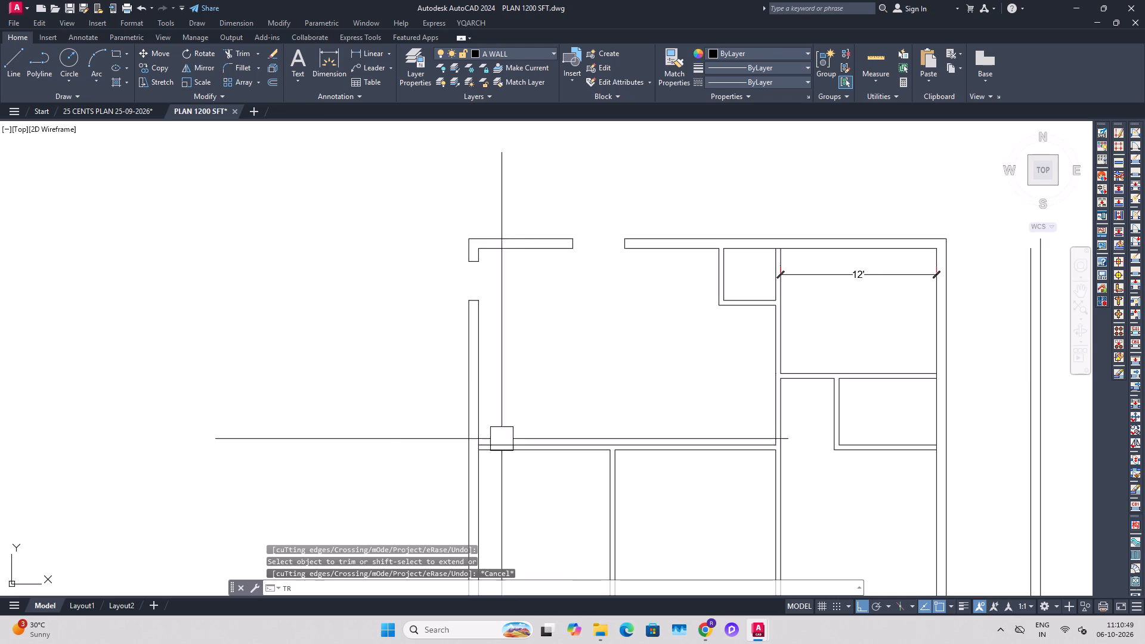
scroll(501, 440, up, 5)
click(367, 477)
key(Escape)
scroll(429, 429, down, 5)
Join the two collinear segments of the central vertical wall's left face above the horizontal partition.
middle_drag(749, 382, 686, 382)
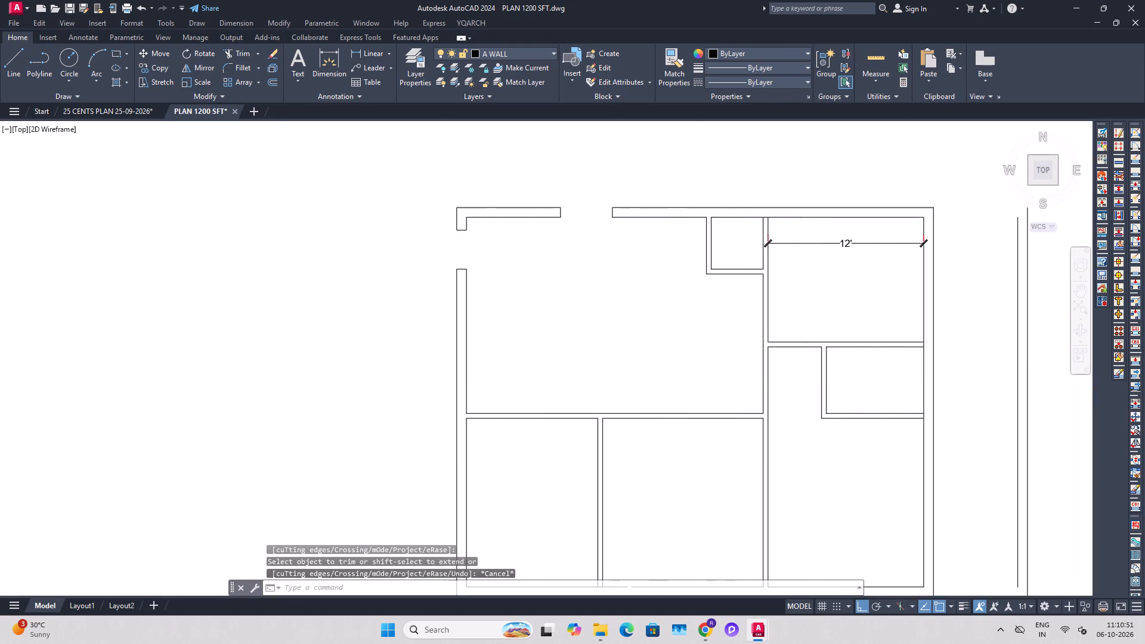
scroll(754, 342, up, 2)
click(774, 352)
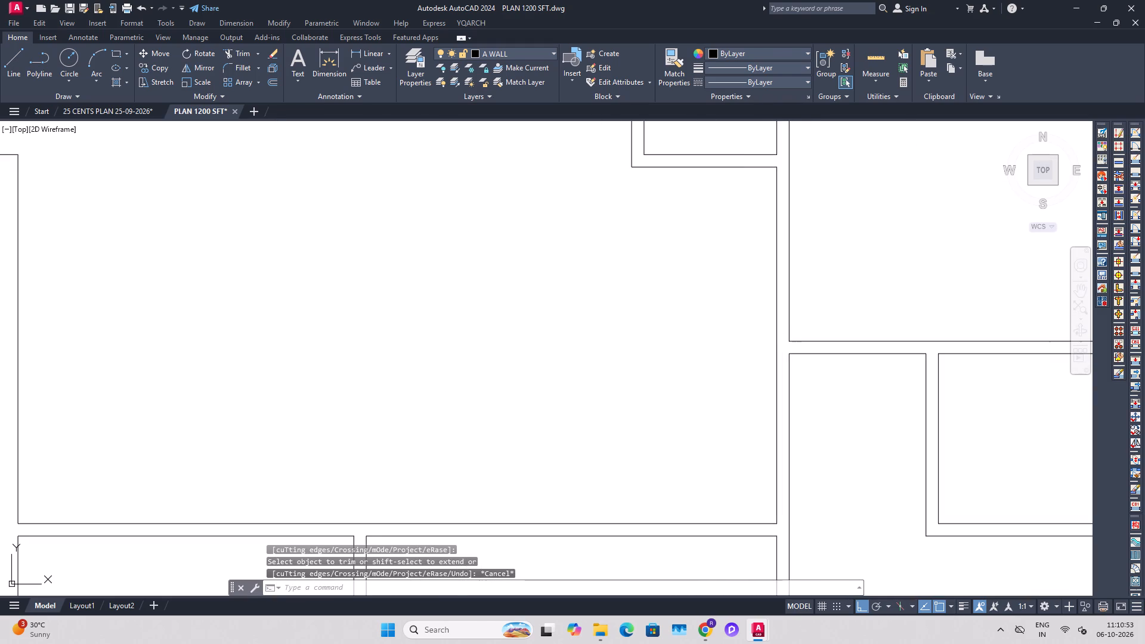
click(772, 379)
scroll(778, 371, down, 1)
key(j)
key(space)
scroll(706, 402, down, 1)
middle_drag(663, 388, 645, 345)
key(Escape)
Join the two inner-face segments of the bottom outer wall below the lower rooms into one line.
middle_drag(570, 421, 592, 386)
scroll(594, 542, up, 2)
click(626, 530)
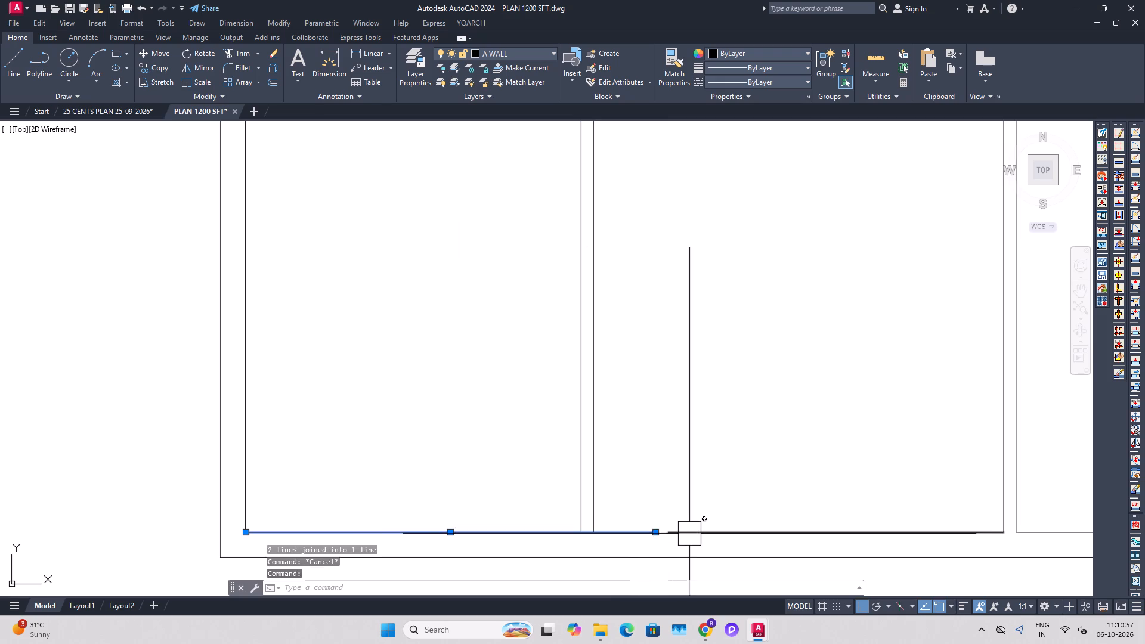
click(692, 530)
key(j)
key(space)
Trim the bottom outer wall's inner face between the two faces of the vertical partition.
middle_drag(546, 506, 604, 483)
key(t)
key(r)
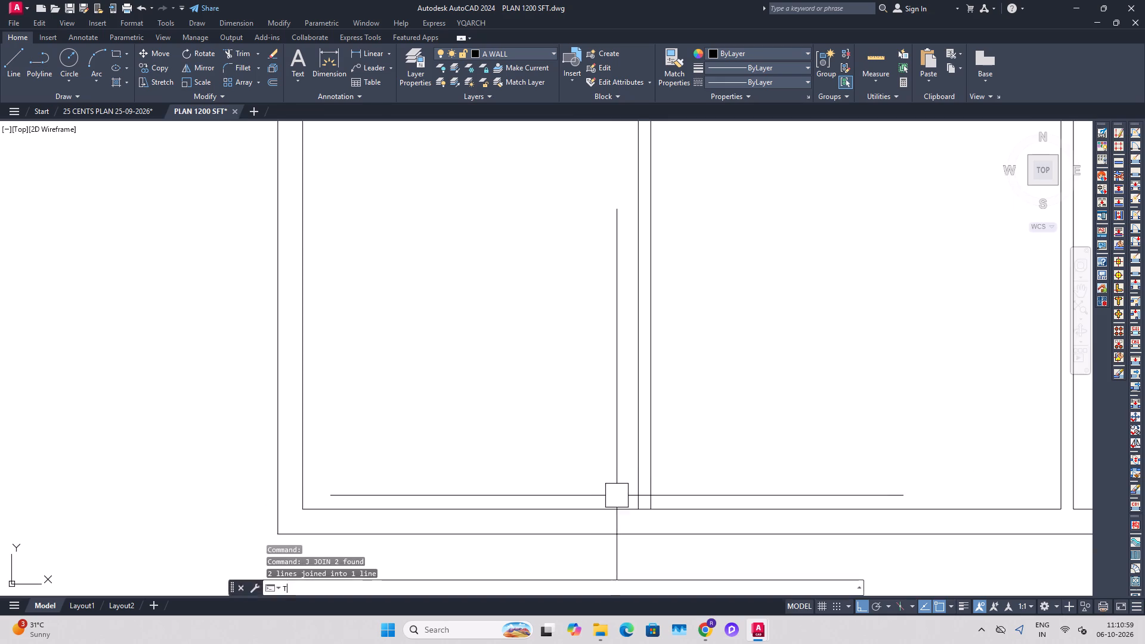
key(space)
scroll(622, 506, up, 4)
click(732, 518)
scroll(735, 514, down, 3)
middle_drag(321, 505, 389, 477)
key(Escape)
key(Escape)
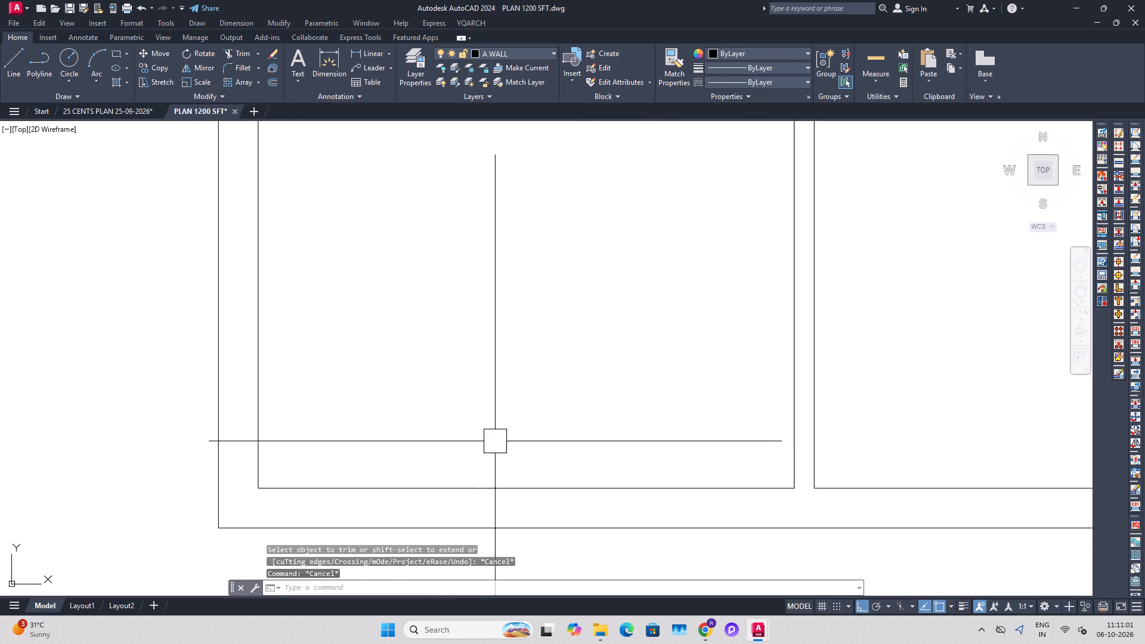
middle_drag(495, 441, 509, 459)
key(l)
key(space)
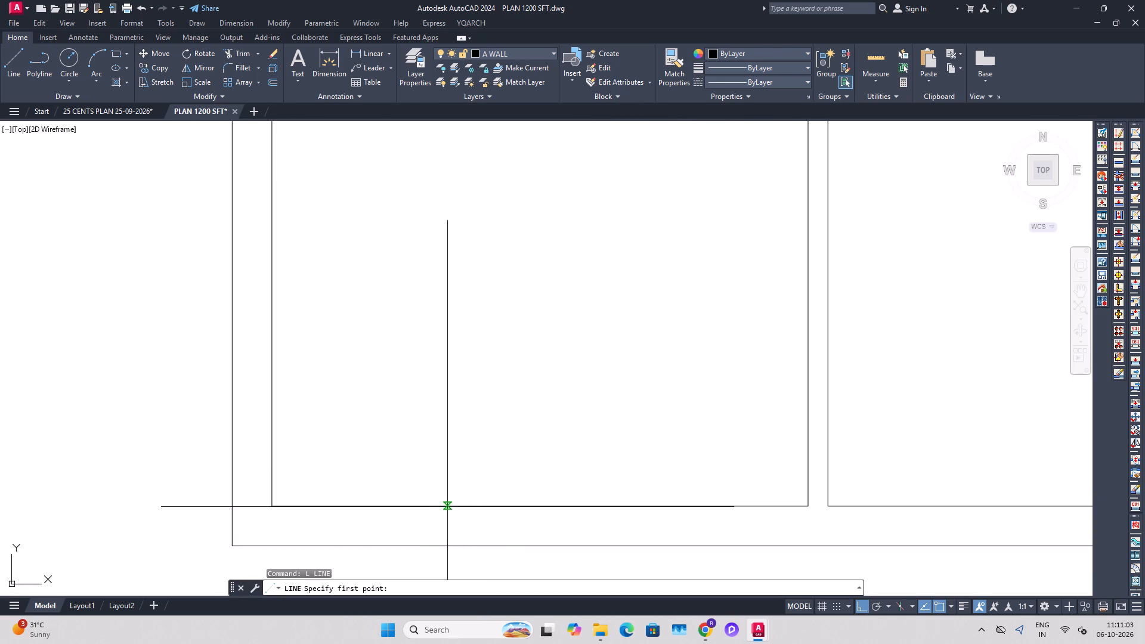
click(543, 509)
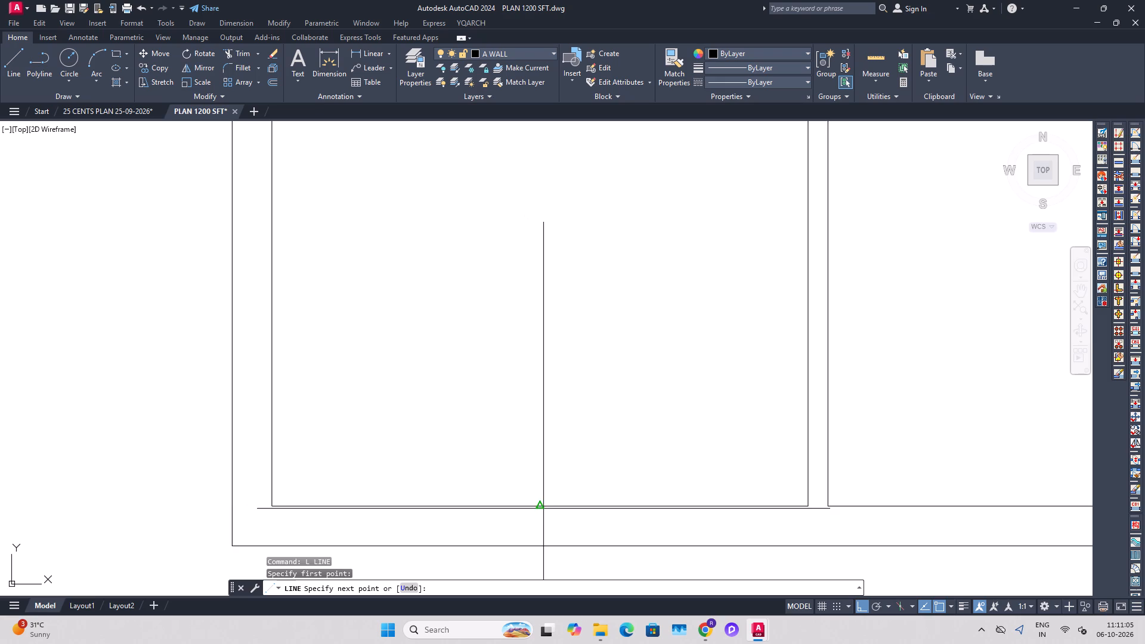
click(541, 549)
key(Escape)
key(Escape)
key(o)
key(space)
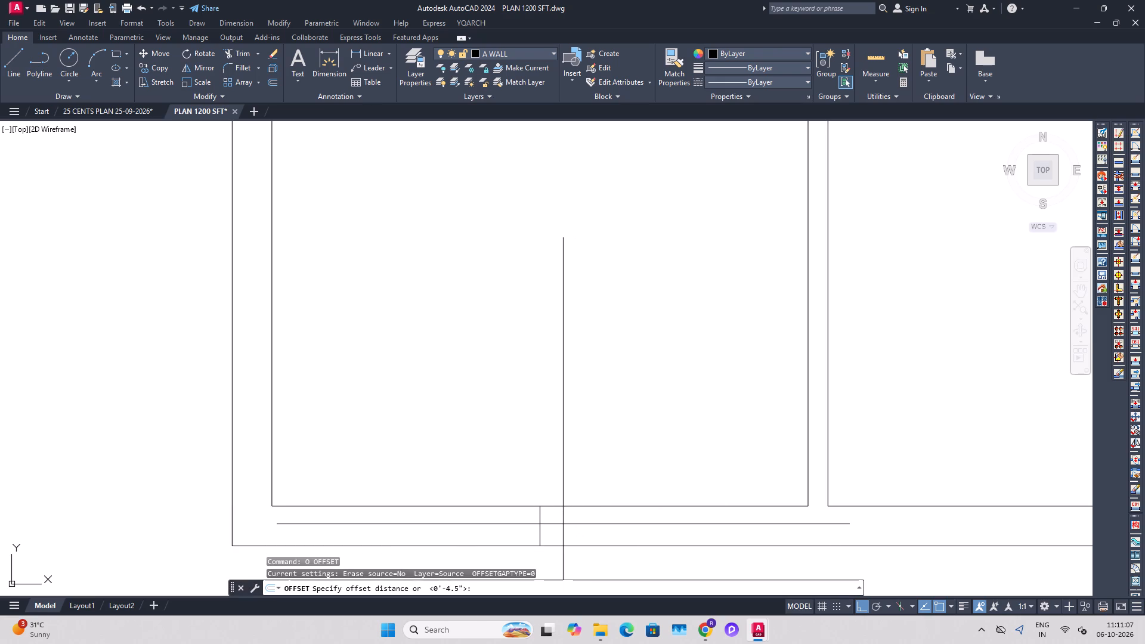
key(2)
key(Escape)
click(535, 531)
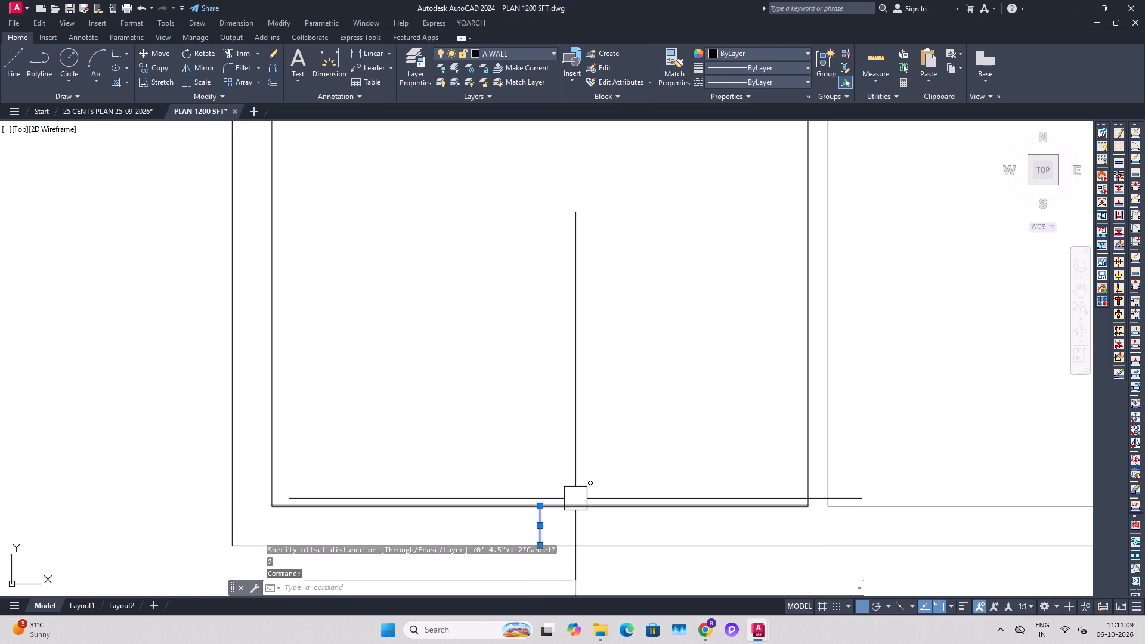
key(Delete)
Draw a line across the bottom wall at the lower-left room's inner left corner and offset it 9" into the room's width.
middle_drag(569, 500, 589, 430)
scroll(592, 420, down, 1)
key(k)
key(space)
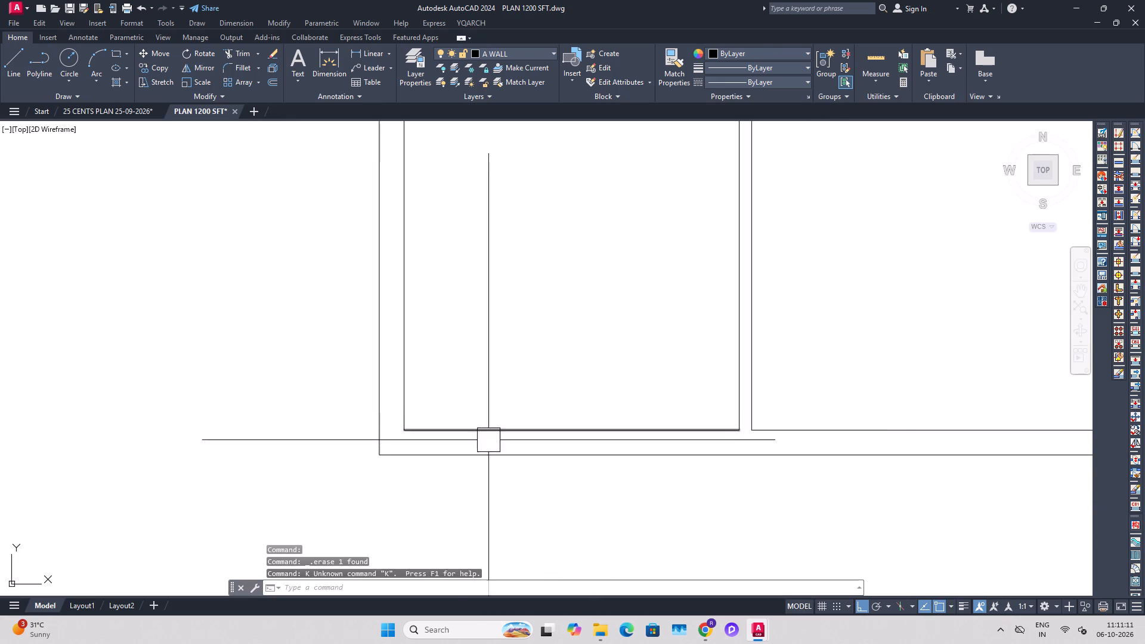
key(l)
key(space)
scroll(436, 420, up, 1)
click(386, 438)
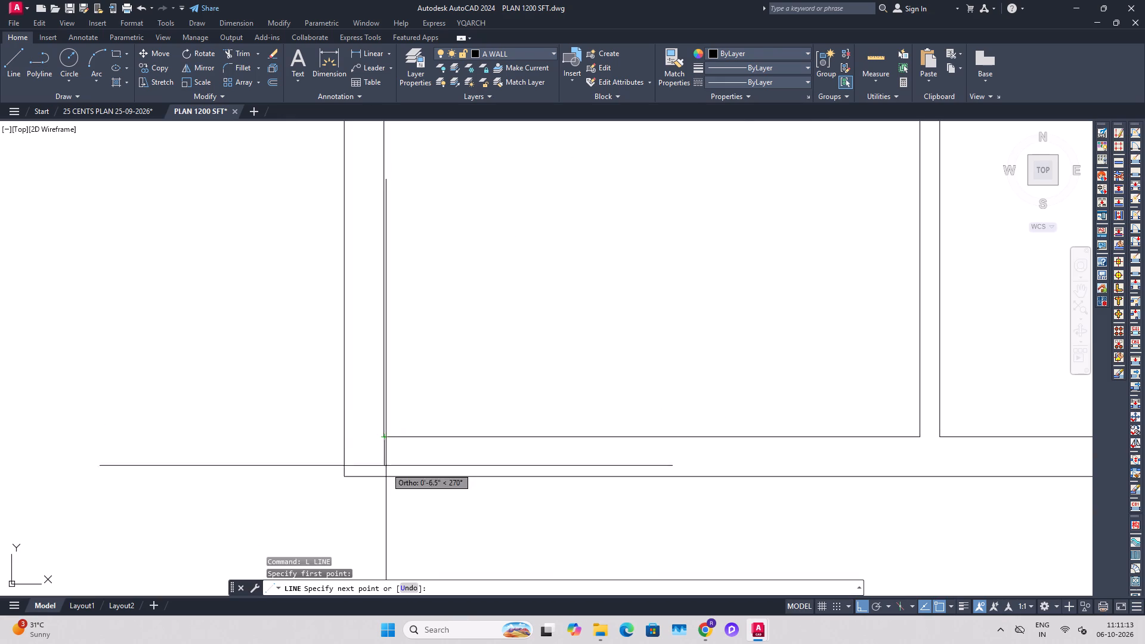
click(383, 479)
key(Escape)
key(Escape)
key(o)
key(space)
text(9")
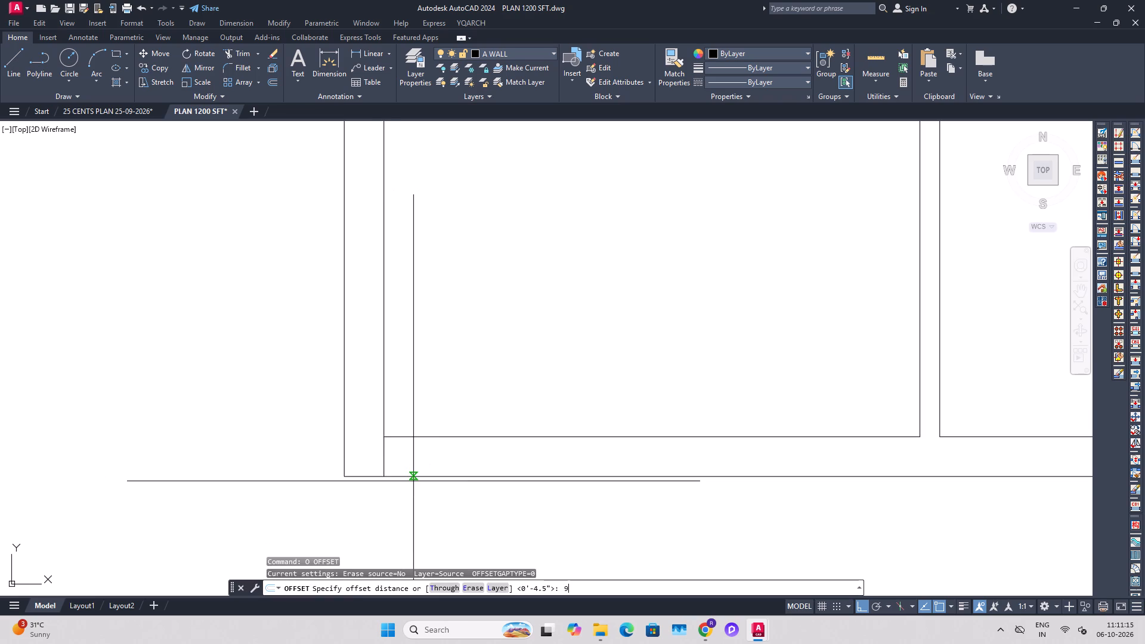
key(Return)
scroll(387, 469, up, 1)
click(388, 452)
click(469, 460)
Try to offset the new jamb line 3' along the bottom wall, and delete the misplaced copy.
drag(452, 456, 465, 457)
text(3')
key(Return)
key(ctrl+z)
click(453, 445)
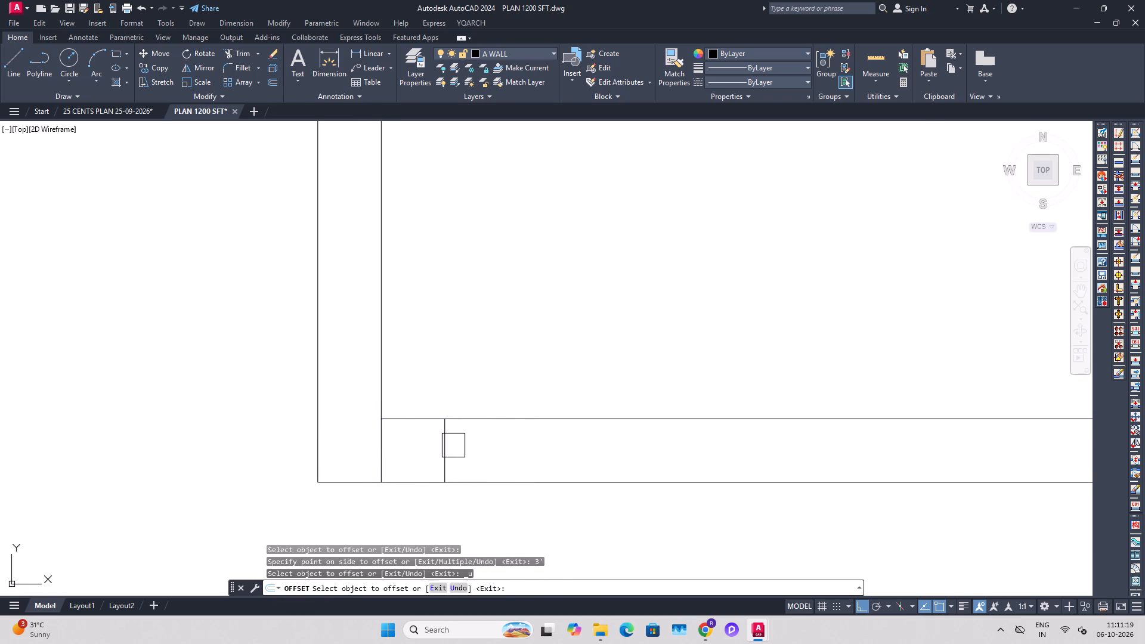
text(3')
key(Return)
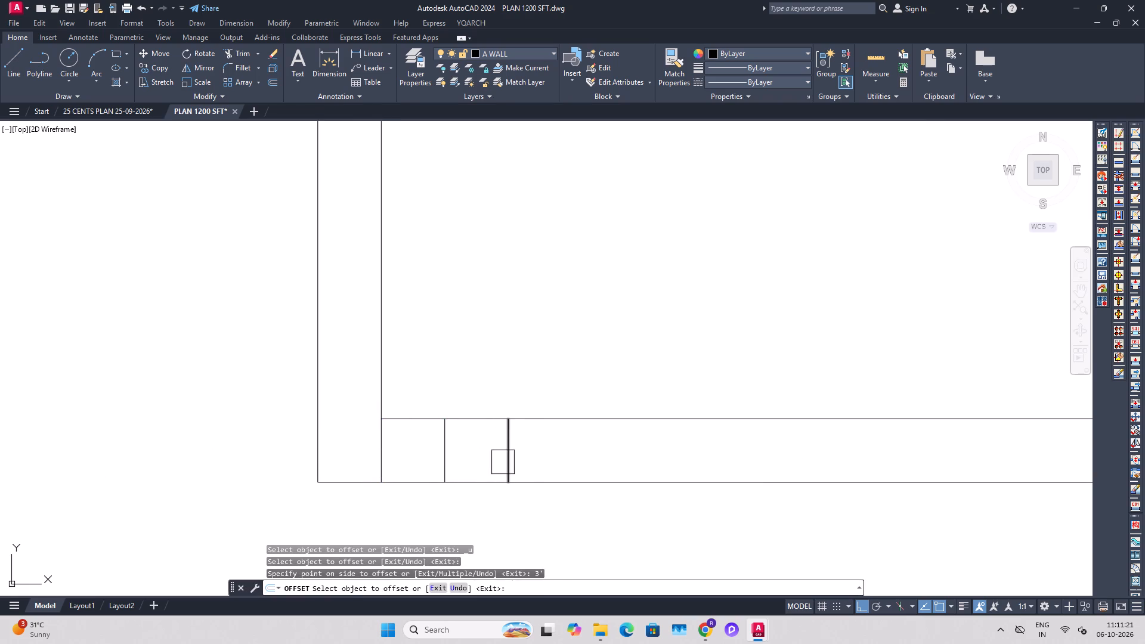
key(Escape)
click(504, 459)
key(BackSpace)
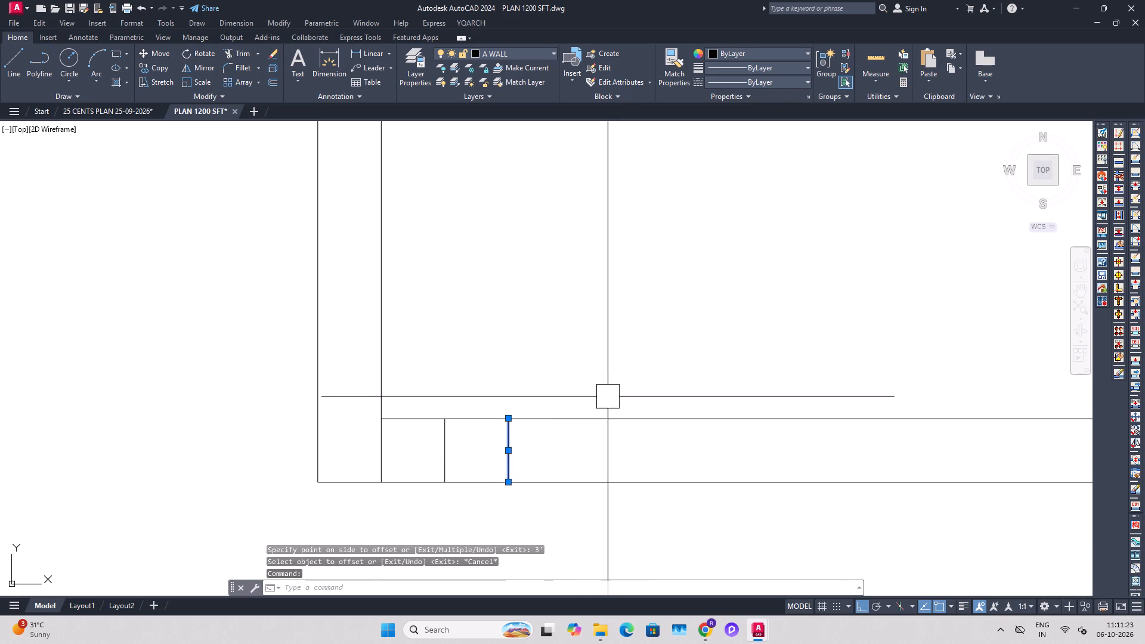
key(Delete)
Offset the jamb line in the bottom wall by 3' towards the vertical partition.
key(o)
key(space)
text(3')
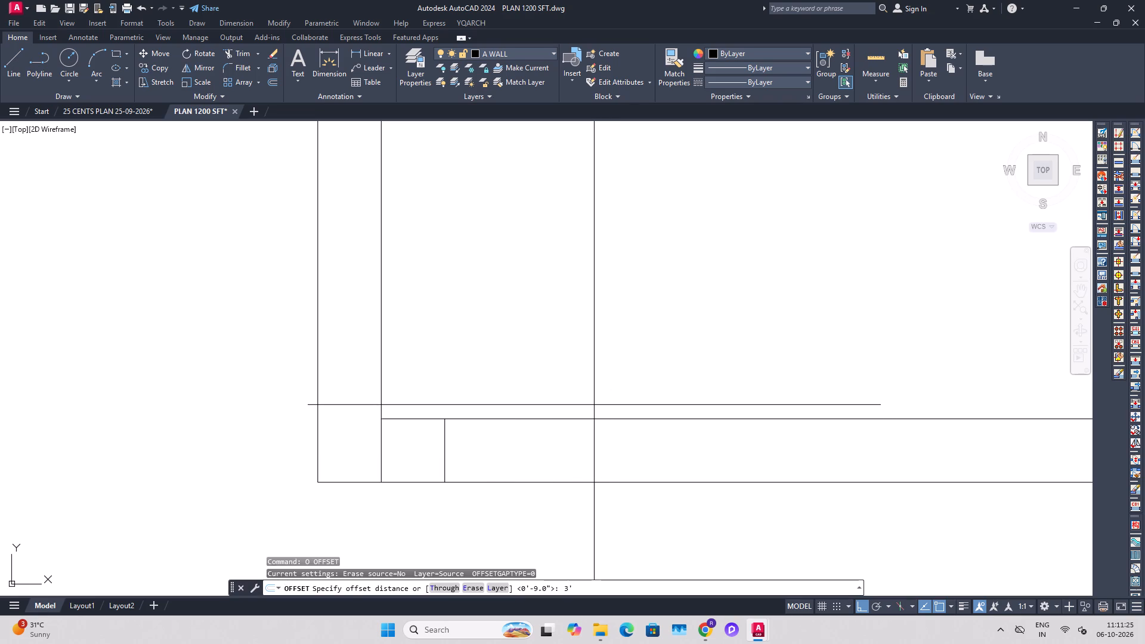
key(Return)
double_click(431, 460)
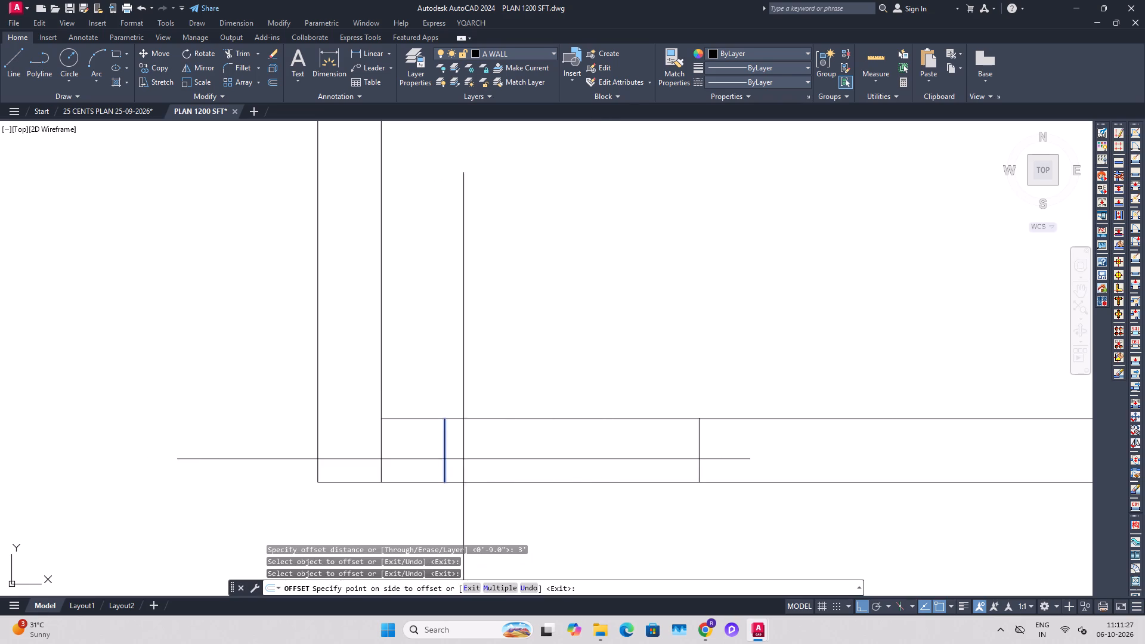
click(527, 459)
Trim both bottom wall lines between the jambs to form a 3' opening, and remove the leftover line at the inner corner.
key(Escape)
key(Escape)
text(TR)
key(space)
click(565, 383)
click(526, 497)
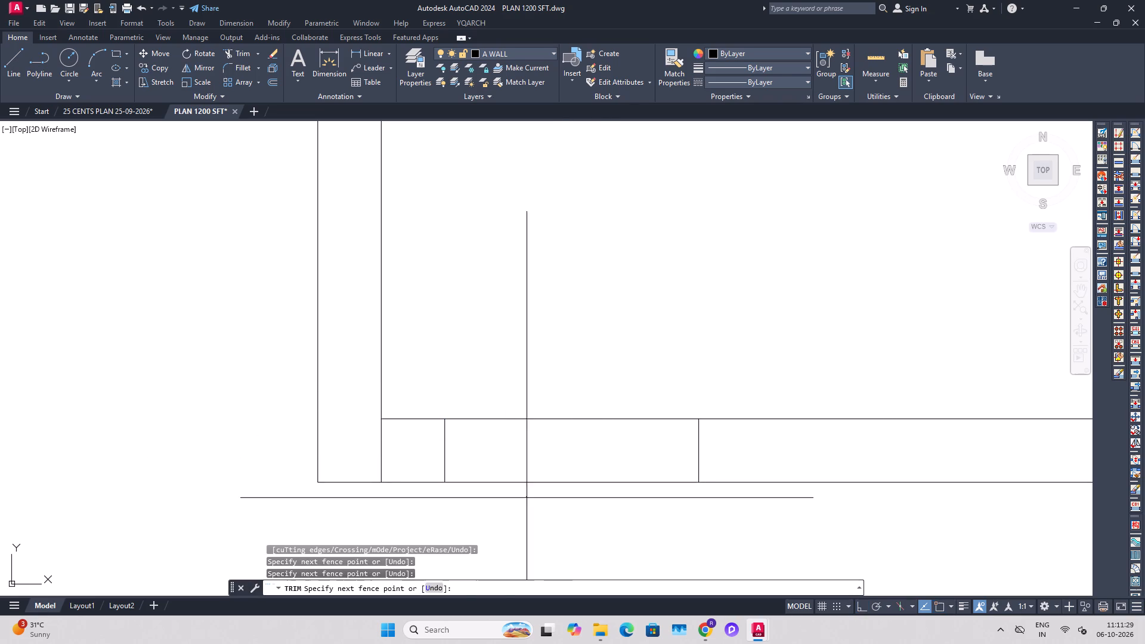
drag(540, 436, 544, 422)
click(546, 410)
click(386, 450)
key(Escape)
Extend both faces of the vertical partition between the lower rooms up to the horizontal partition's upper face.
scroll(414, 444, down, 3)
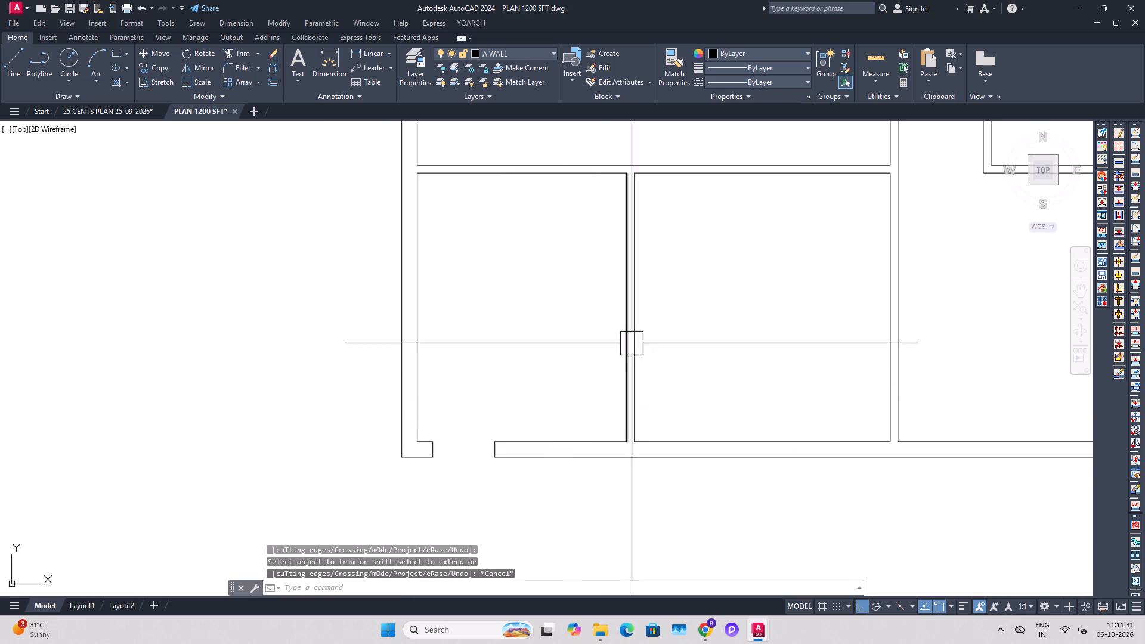
middle_drag(642, 329, 632, 429)
scroll(608, 289, up, 2)
click(636, 273)
key(Escape)
key(e)
key(x)
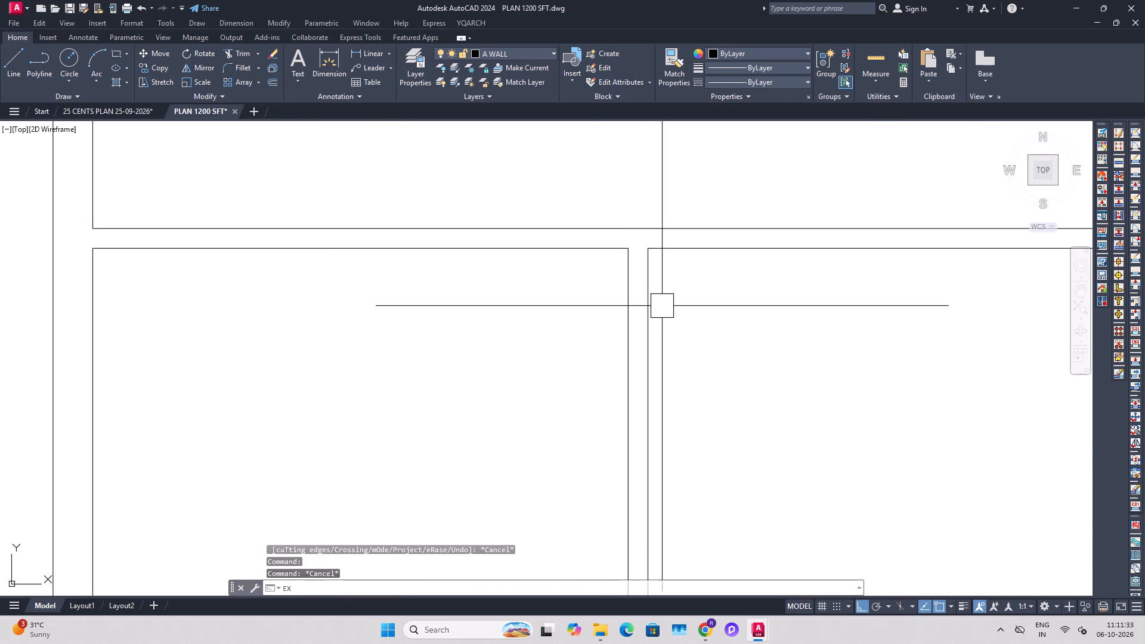
key(space)
click(650, 298)
click(613, 292)
click(630, 292)
key(Escape)
key(Escape)
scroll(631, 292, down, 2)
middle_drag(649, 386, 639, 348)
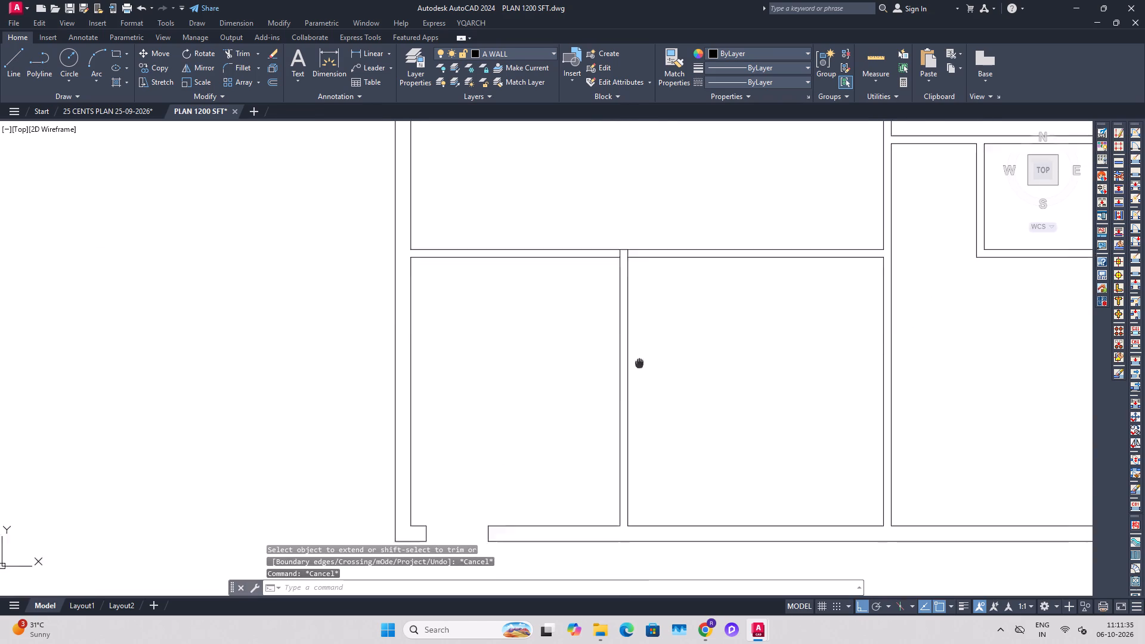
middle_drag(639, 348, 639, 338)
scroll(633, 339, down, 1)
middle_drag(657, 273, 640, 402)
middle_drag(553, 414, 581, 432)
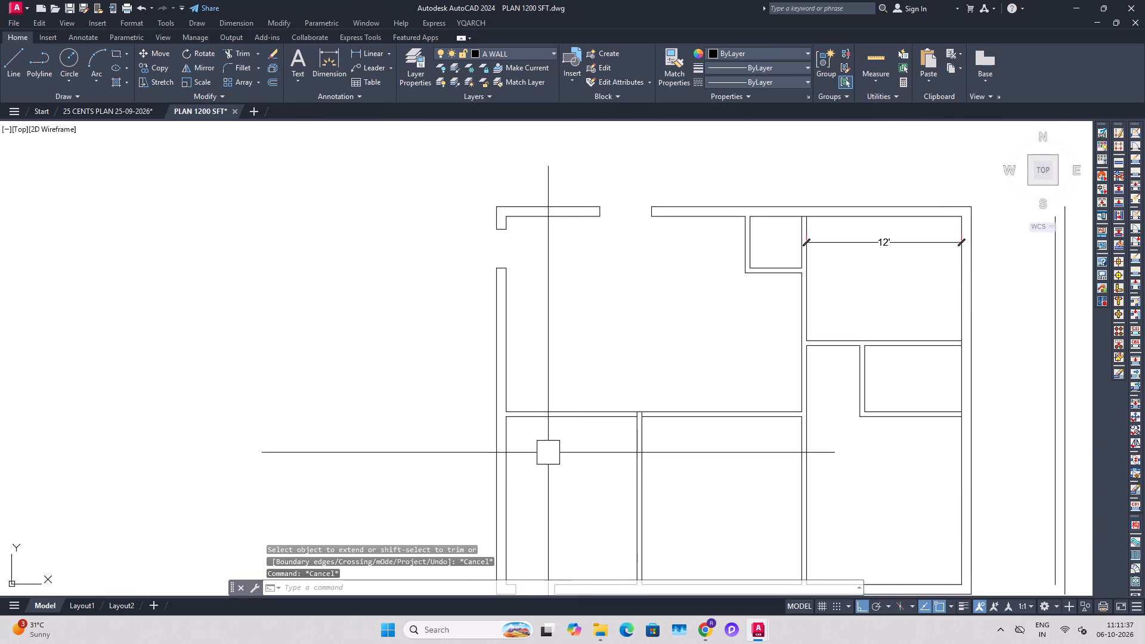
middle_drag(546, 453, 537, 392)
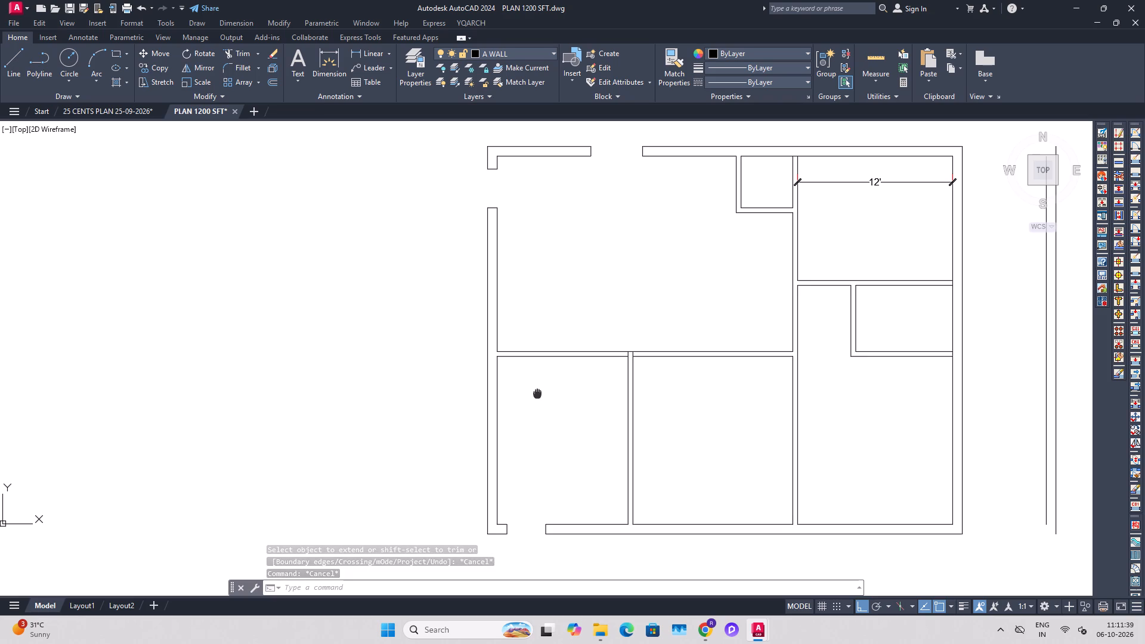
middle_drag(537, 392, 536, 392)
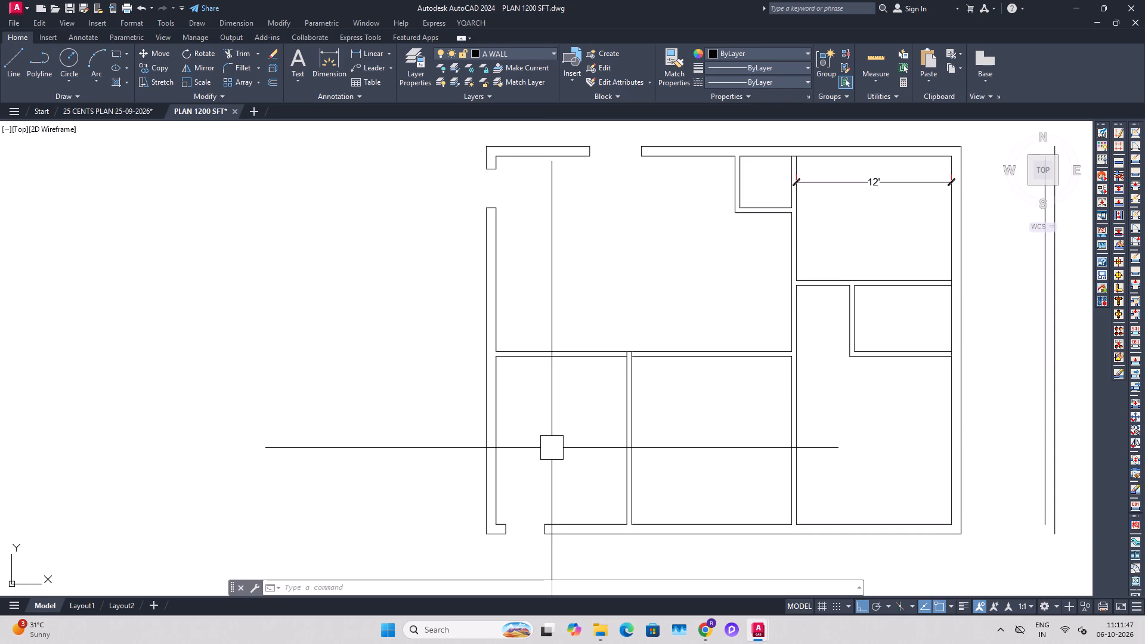
Undo the vertical partition extension and the 3' bottom wall opening, back to the uncut bottom wall.
key(ctrl+z)
key(ctrl+z)
scroll(625, 362, down, 3)
middle_drag(609, 444, 606, 395)
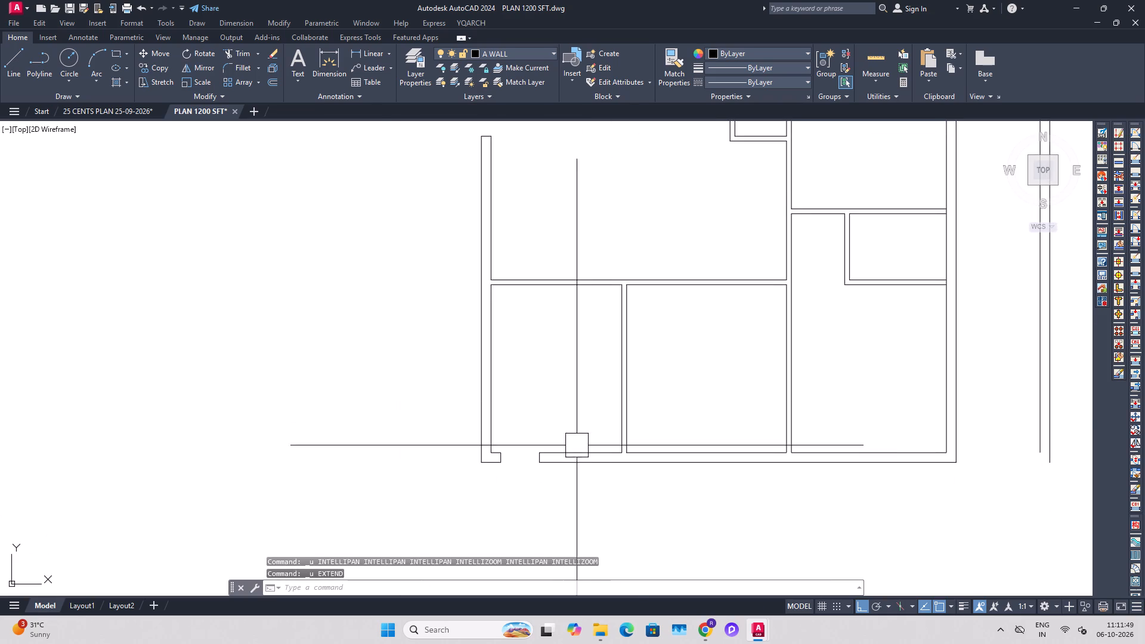
key(ctrl+z)
key(ctrl+z)
key(ctrl+z)
key(ctrl+z)
key(ctrl+z)
key(ctrl+z)
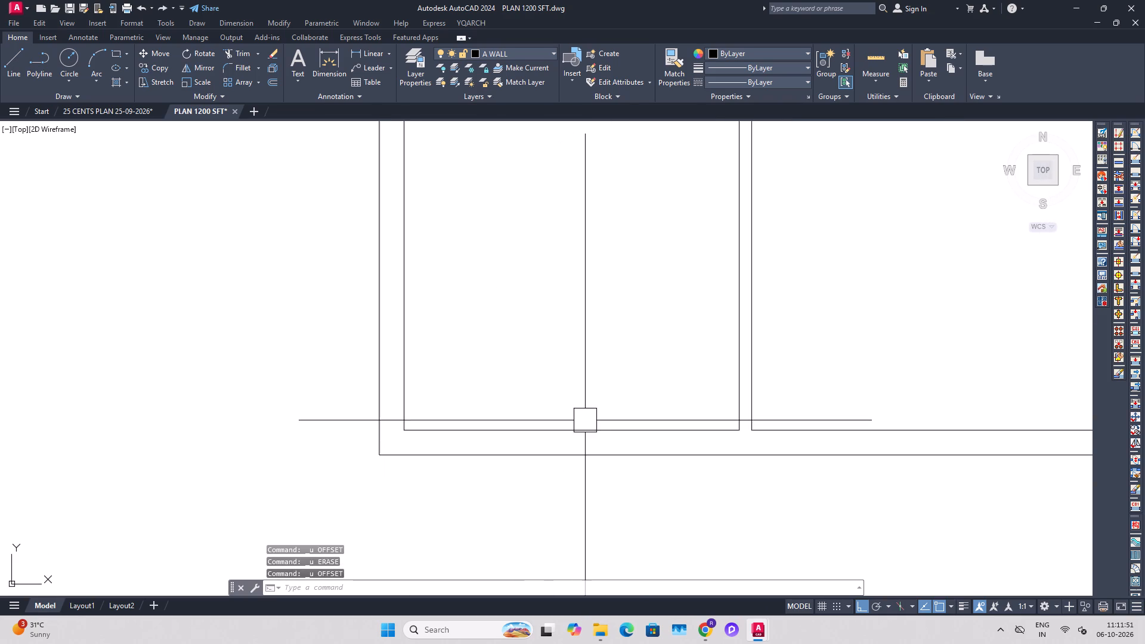
Draw a line across the bottom wall, continuing the left face of the vertical partition between the lower rooms.
text(L)
key(space)
scroll(734, 428, up, 2)
click(749, 434)
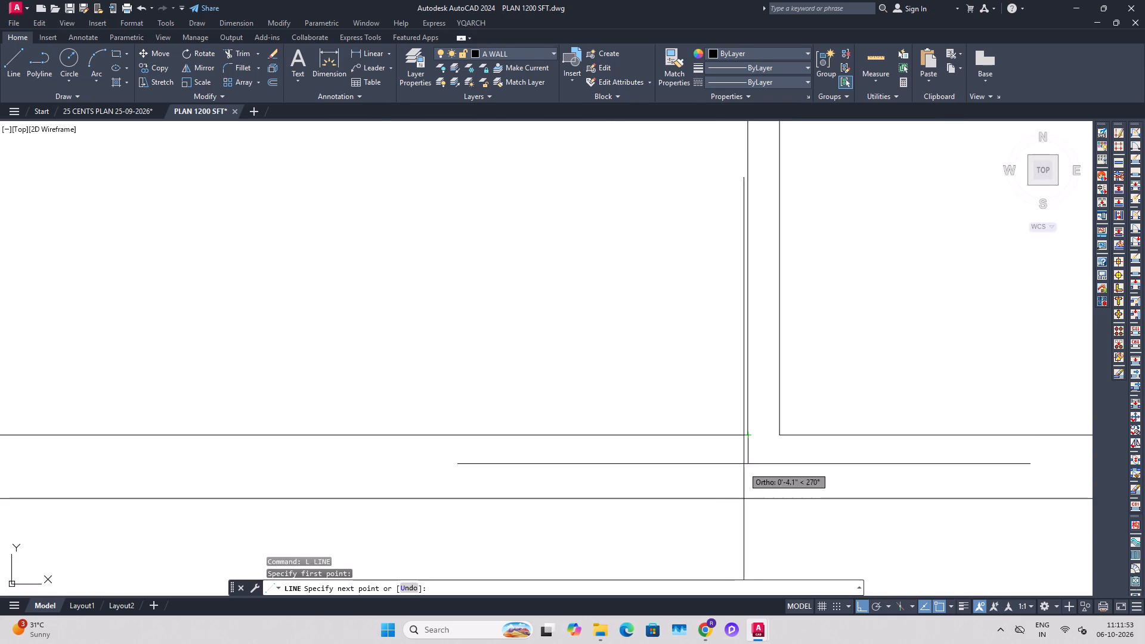
click(751, 500)
key(Escape)
key(Escape)
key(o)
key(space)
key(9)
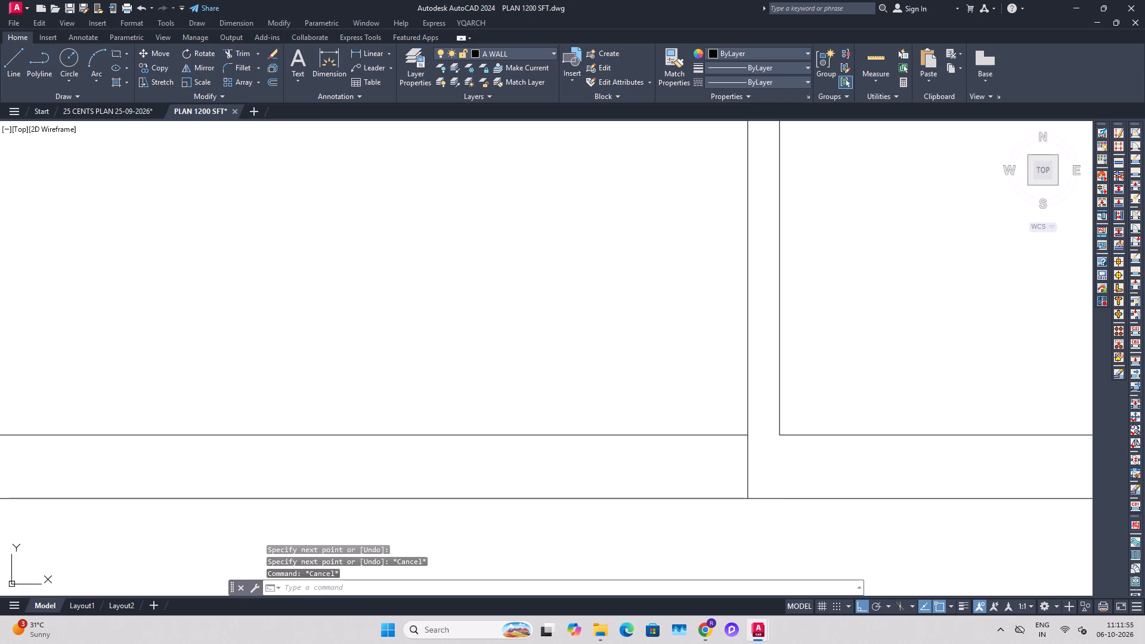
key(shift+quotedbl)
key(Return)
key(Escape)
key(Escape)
Offset the line across the bottom wall by 9" to the left, away from the vertical partition.
key(o)
key(space)
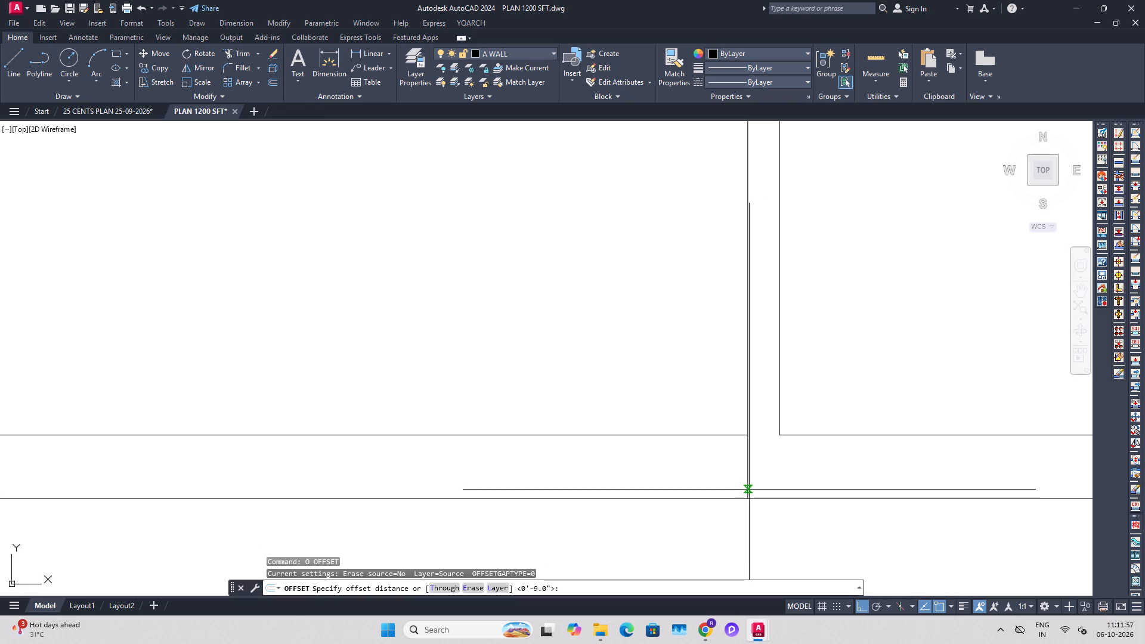
text(9")
key(Return)
click(745, 479)
click(618, 476)
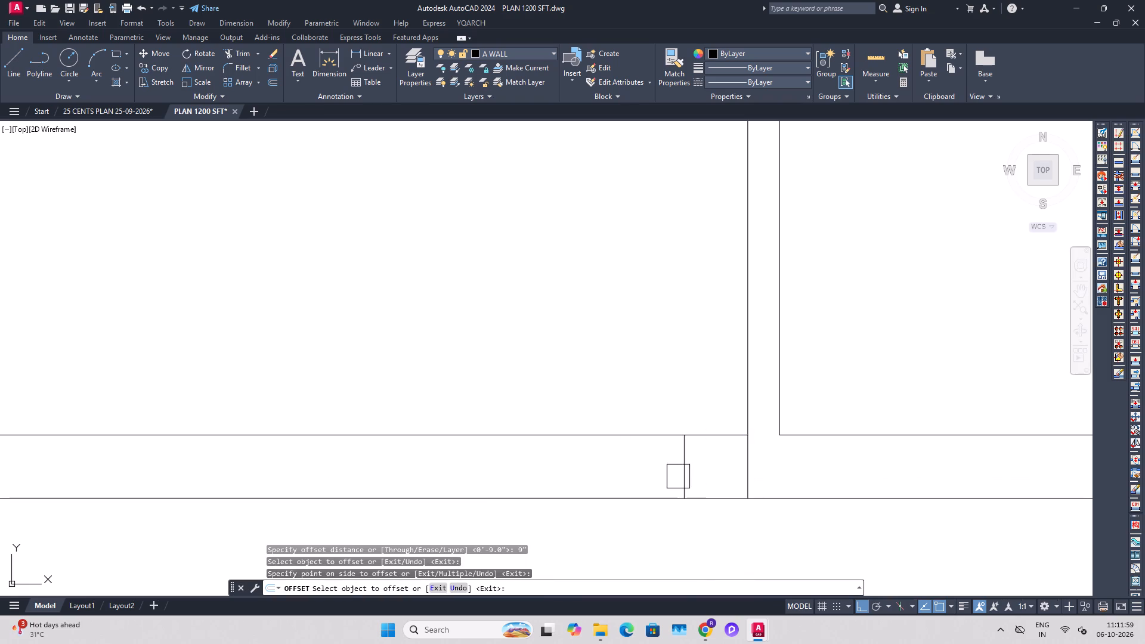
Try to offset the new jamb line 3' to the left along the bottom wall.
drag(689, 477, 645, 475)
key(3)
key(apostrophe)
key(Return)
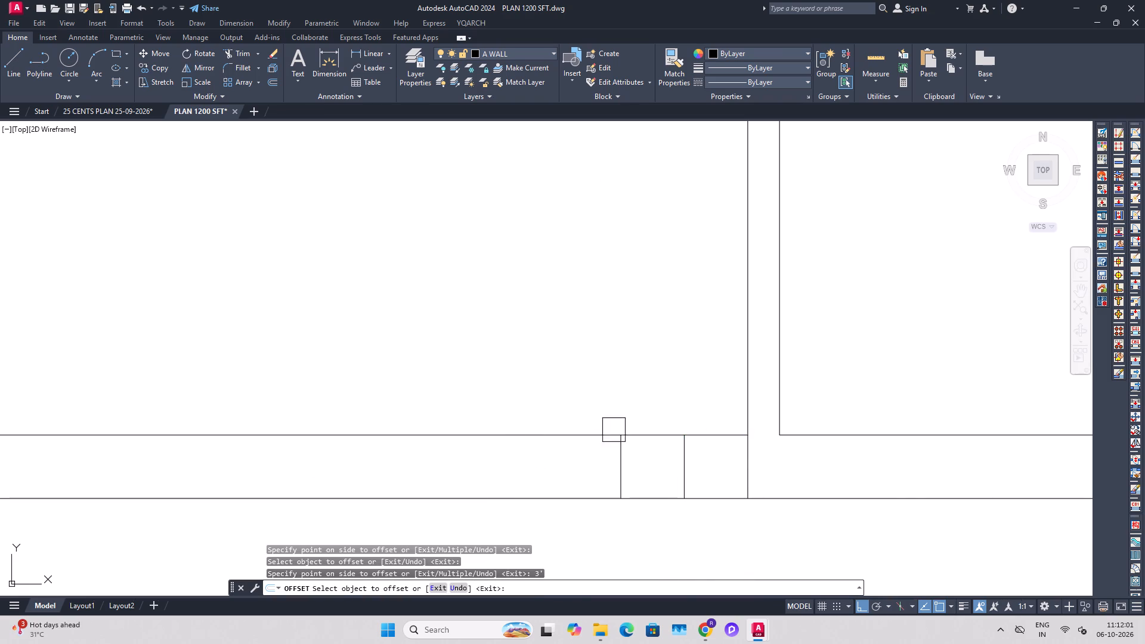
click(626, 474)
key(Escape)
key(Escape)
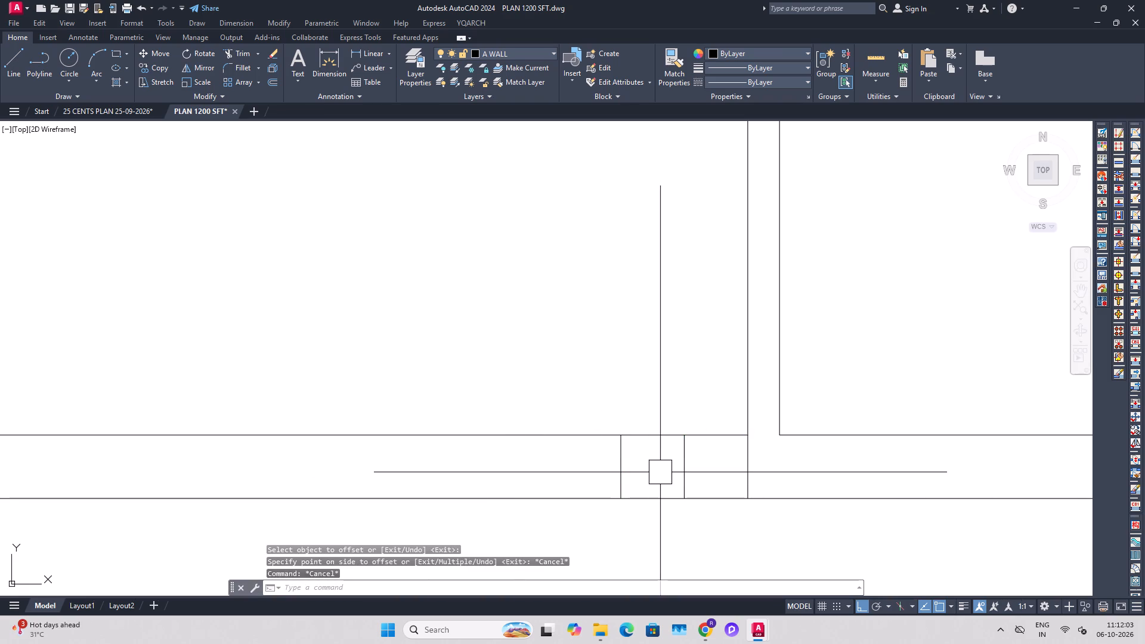
Offset the jamb line nearest the partition 3' to the left, and delete the stray copy between the two jambs.
text(O)
key(space)
text(3')
key(Return)
double_click(697, 469)
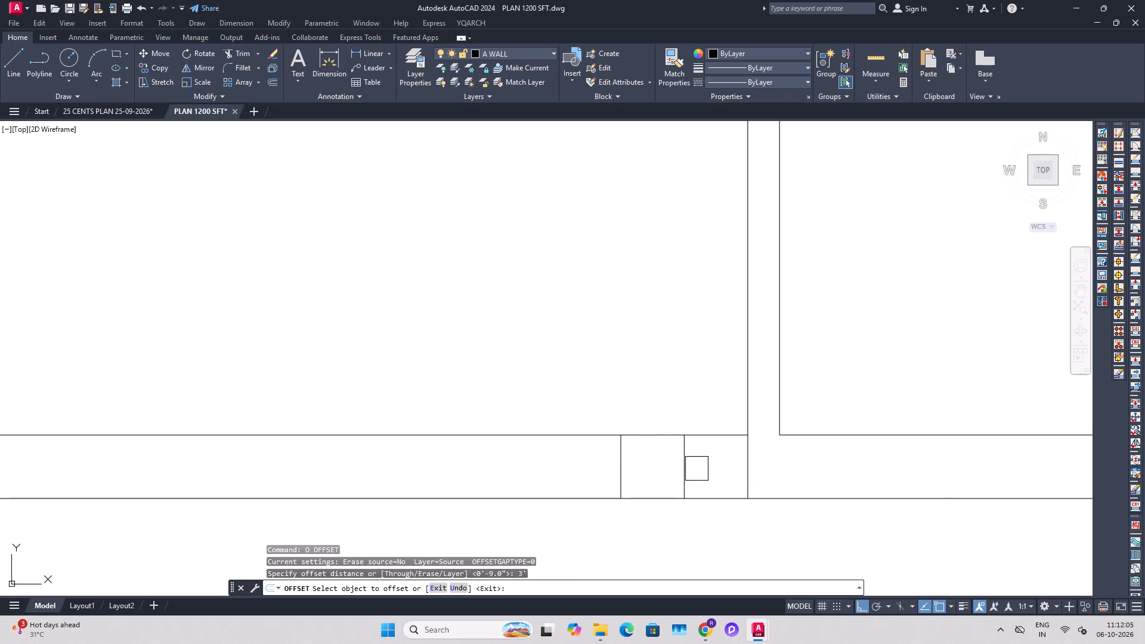
click(613, 462)
key(Escape)
click(621, 464)
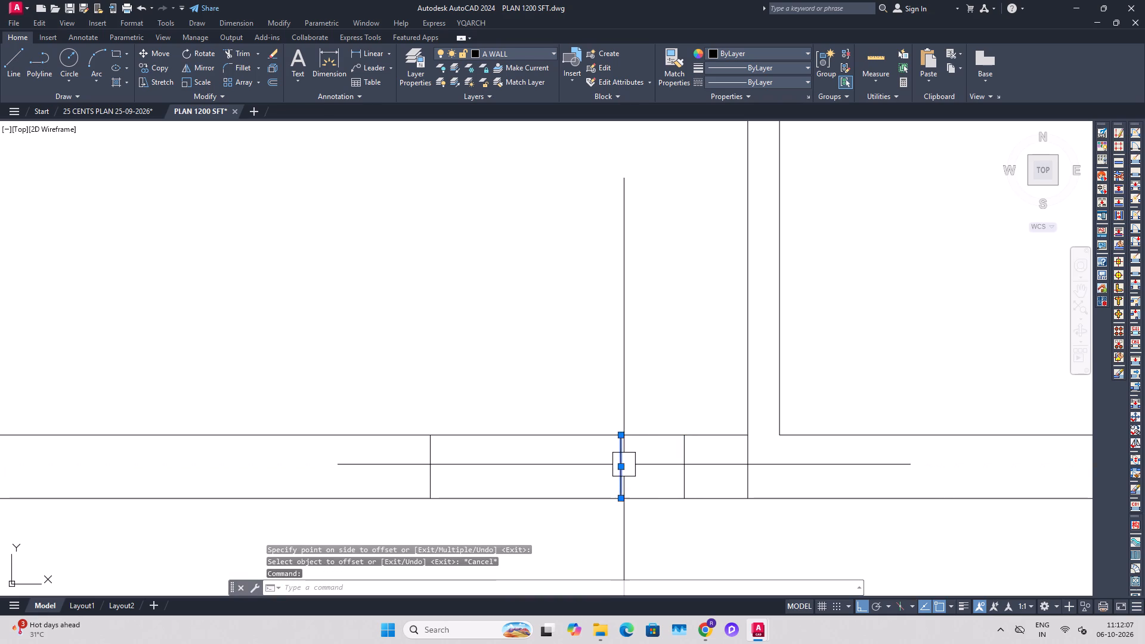
key(Delete)
Trim both bottom wall lines between the jambs, and remove the leftover line crossing the wall below the partition.
text(TR)
key(space)
click(608, 386)
click(605, 516)
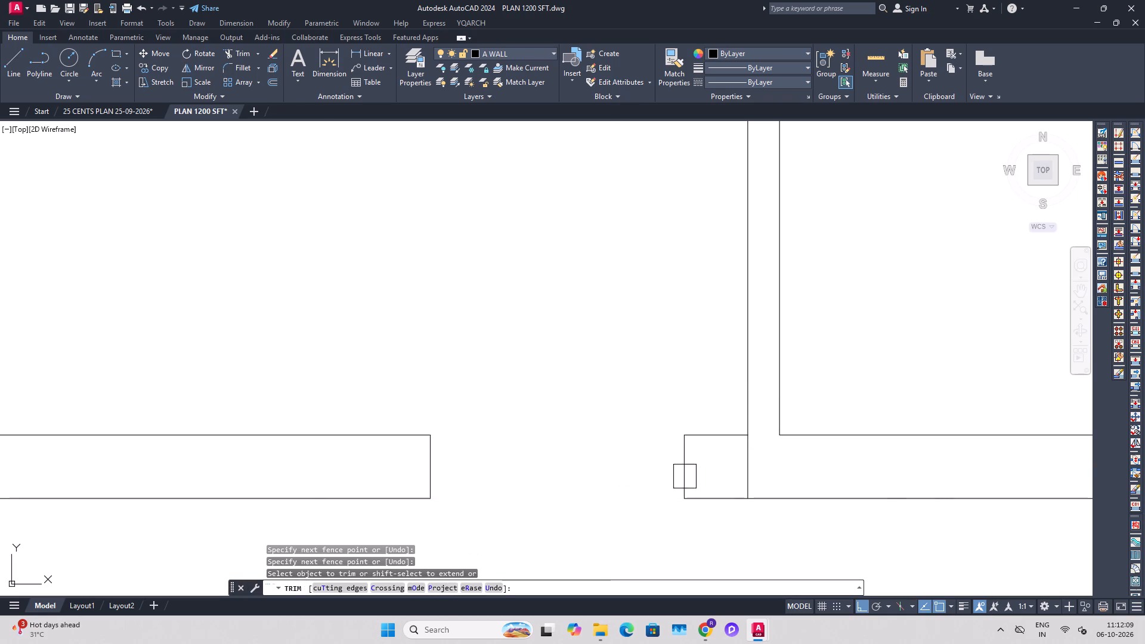
click(750, 469)
key(Escape)
Move both jamb lines of the bottom wall opening 9" to the left.
drag(742, 470, 726, 470)
click(404, 478)
key(m)
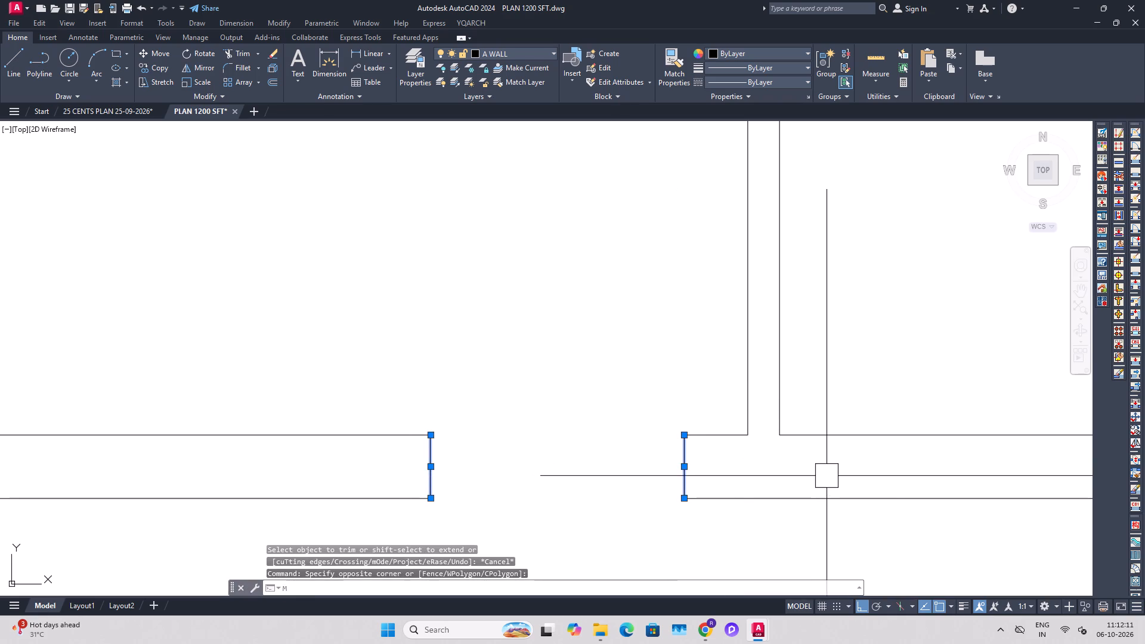
key(space)
click(827, 476)
key(9)
key(shift+quotedbl)
key(Return)
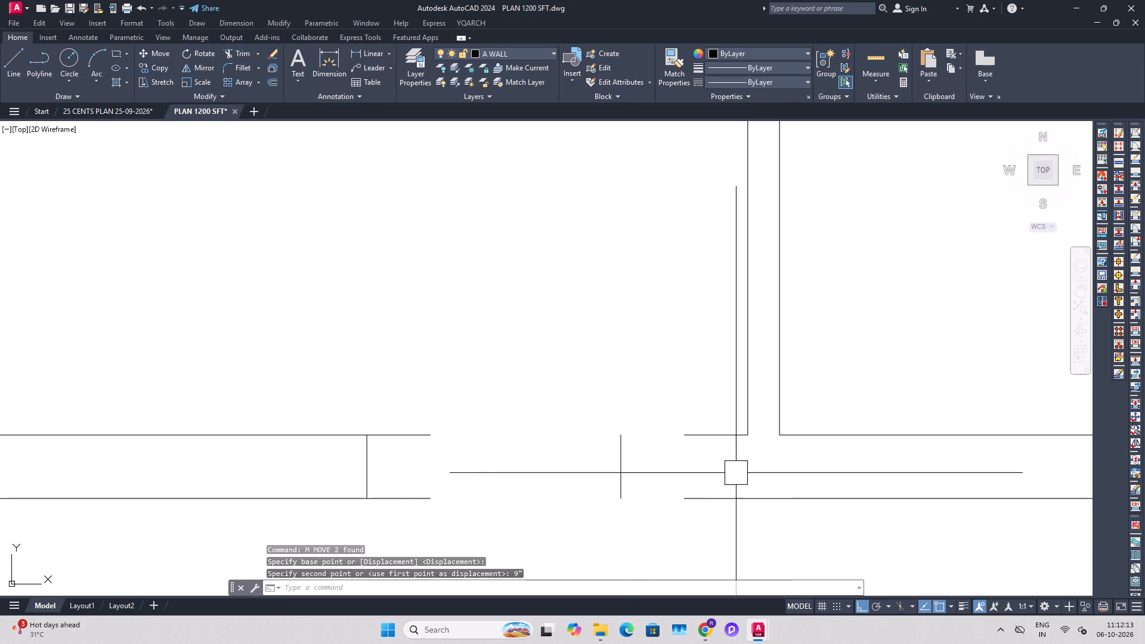
Fillet the inner and outer bottom wall lines to the moved left jamb to square off that wall end.
key(Escape)
key(Escape)
key(f)
key(space)
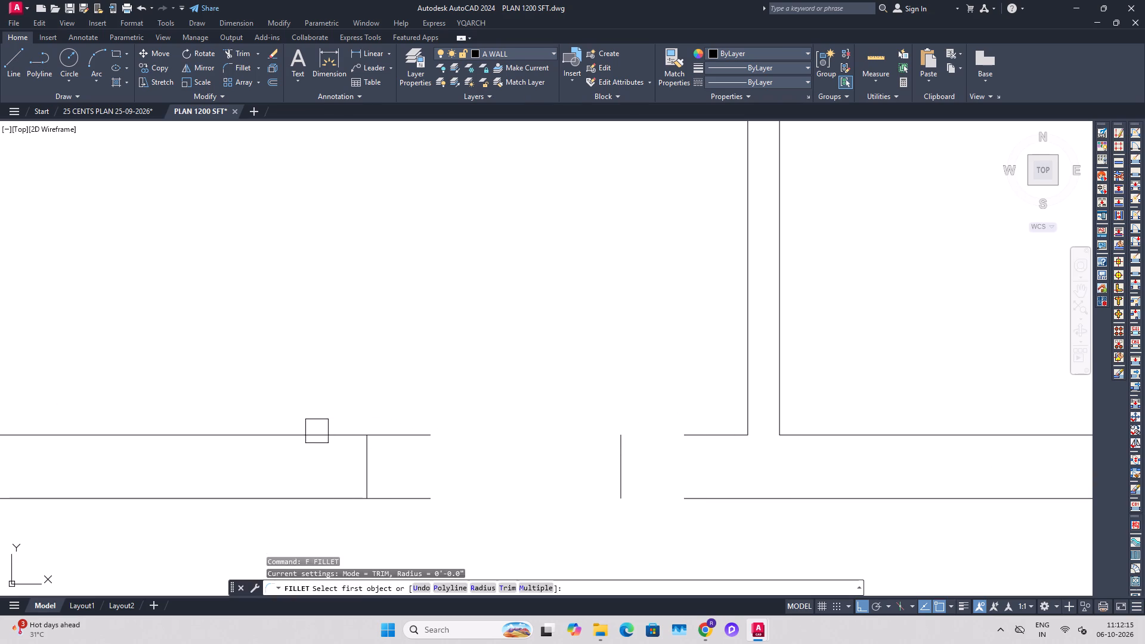
click(317, 431)
click(372, 447)
key(f)
key(space)
click(332, 493)
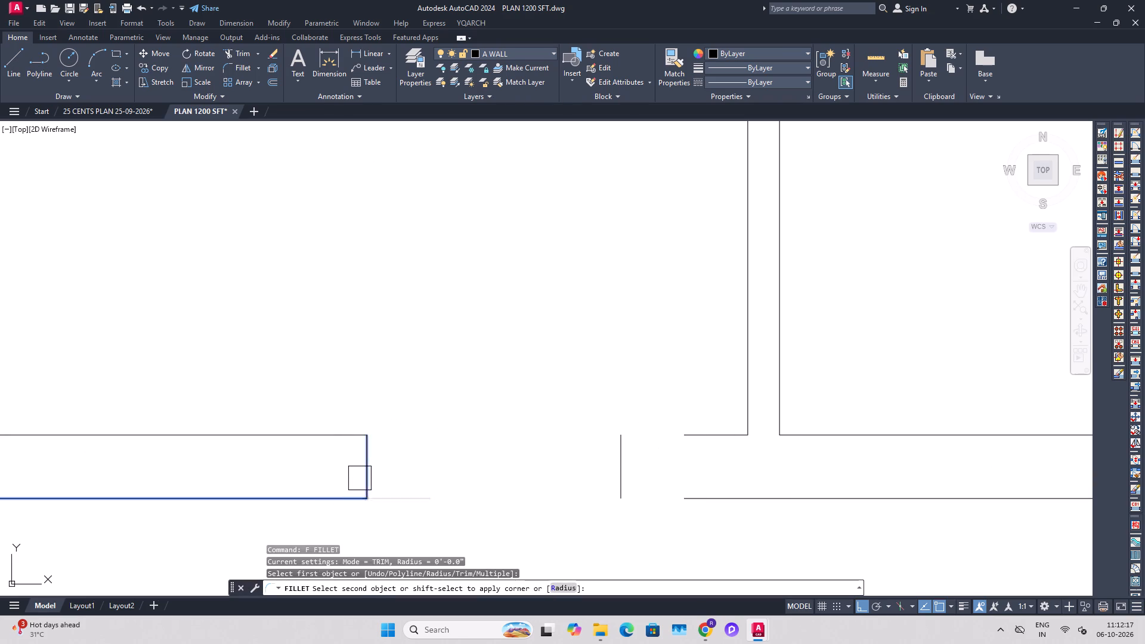
click(360, 478)
key(Escape)
key(Escape)
Extend the inner and outer bottom wall lines to the moved right jamb.
key(e)
key(x)
key(space)
click(682, 442)
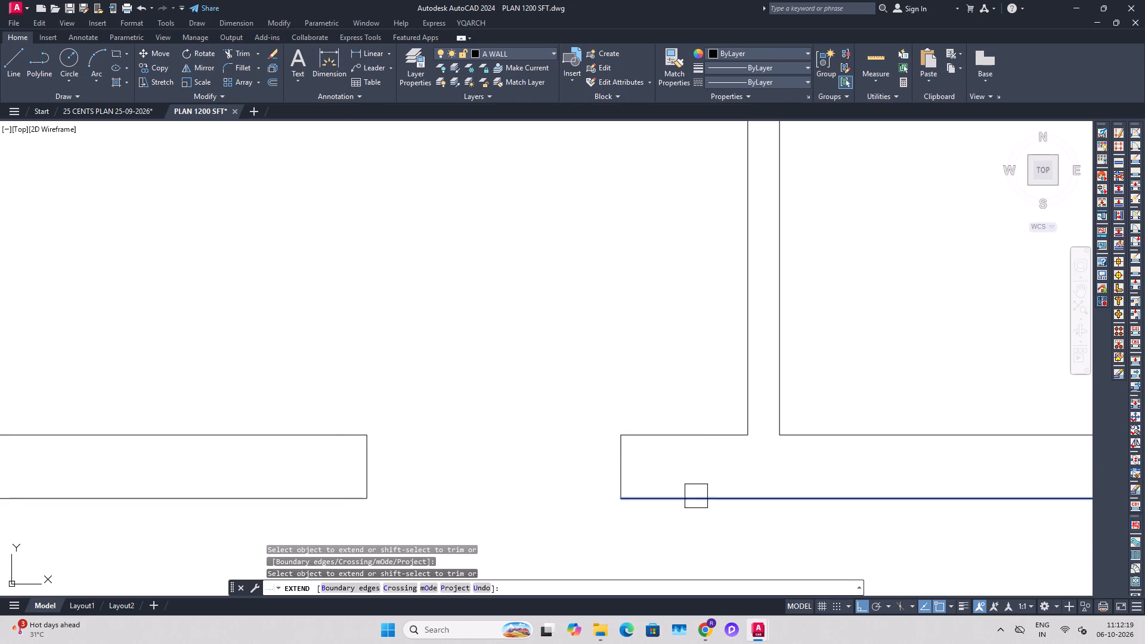
click(696, 496)
key(Escape)
key(Escape)
Check the width of the bottom wall opening with a trial linear dimension between its jambs.
scroll(666, 459, down, 3)
middle_drag(573, 377, 584, 402)
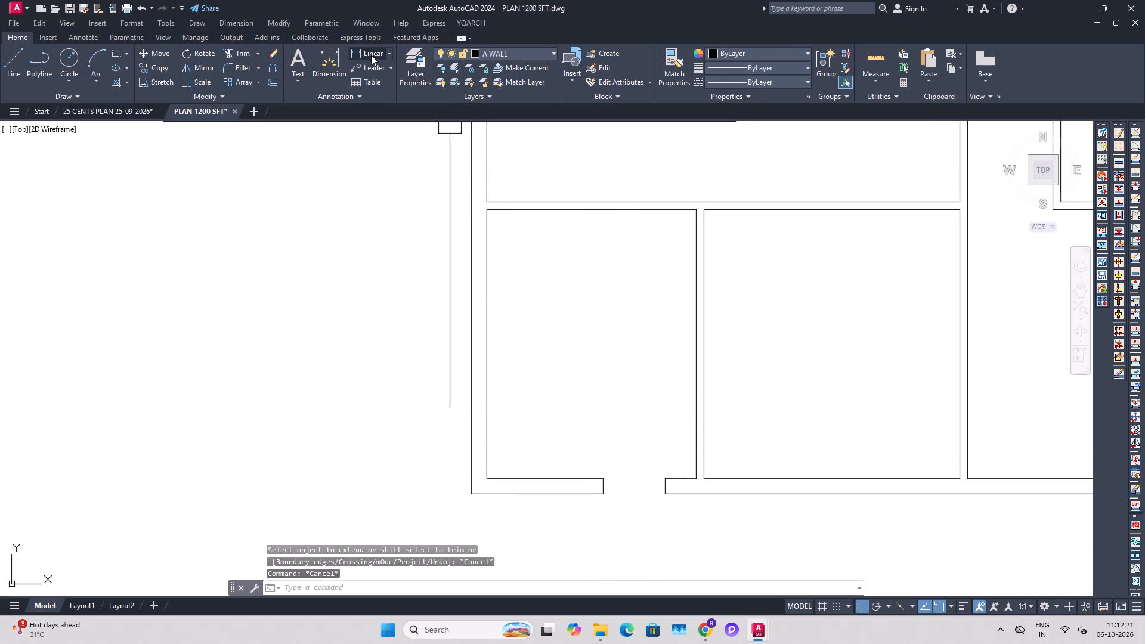
click(371, 55)
scroll(630, 457, up, 1)
click(585, 506)
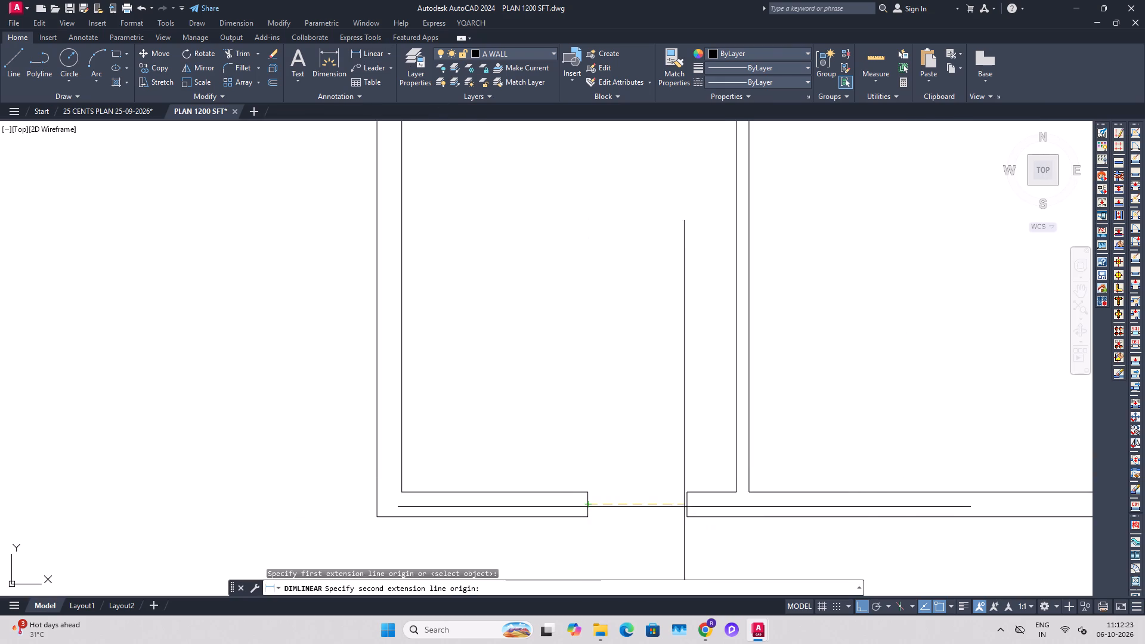
click(686, 506)
key(Escape)
key(Escape)
scroll(653, 482, down, 1)
middle_drag(648, 406, 633, 454)
key(Escape)
key(Escape)
scroll(621, 425, down, 1)
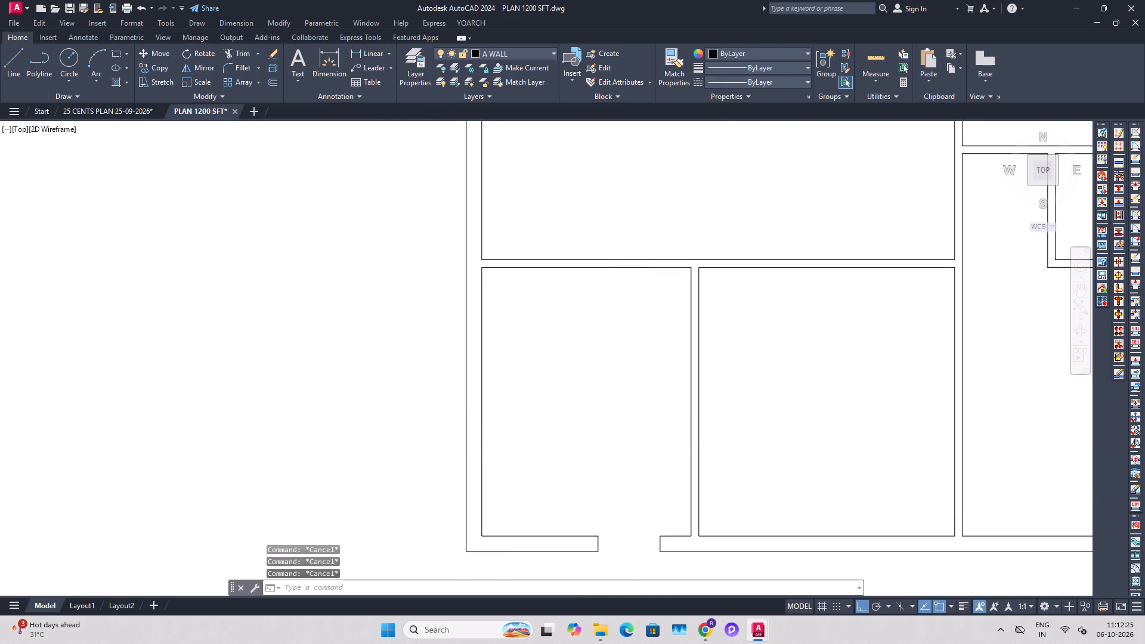
Extend both faces of the vertical partition between the lower rooms up to the horizontal partition's upper face.
scroll(571, 307, up, 1)
key(e)
text(X)
key(space)
click(728, 364)
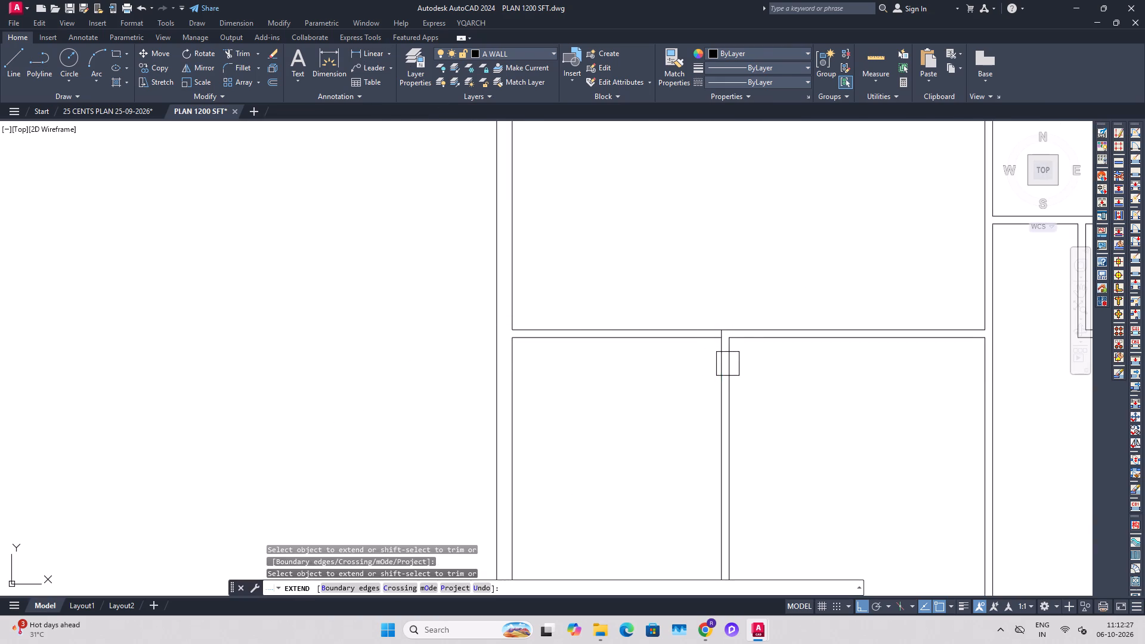
click(734, 363)
key(Escape)
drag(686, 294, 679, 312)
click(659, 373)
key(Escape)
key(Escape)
Trim away both horizontal partition lines between the left outer wall and the vertical partition.
key(t)
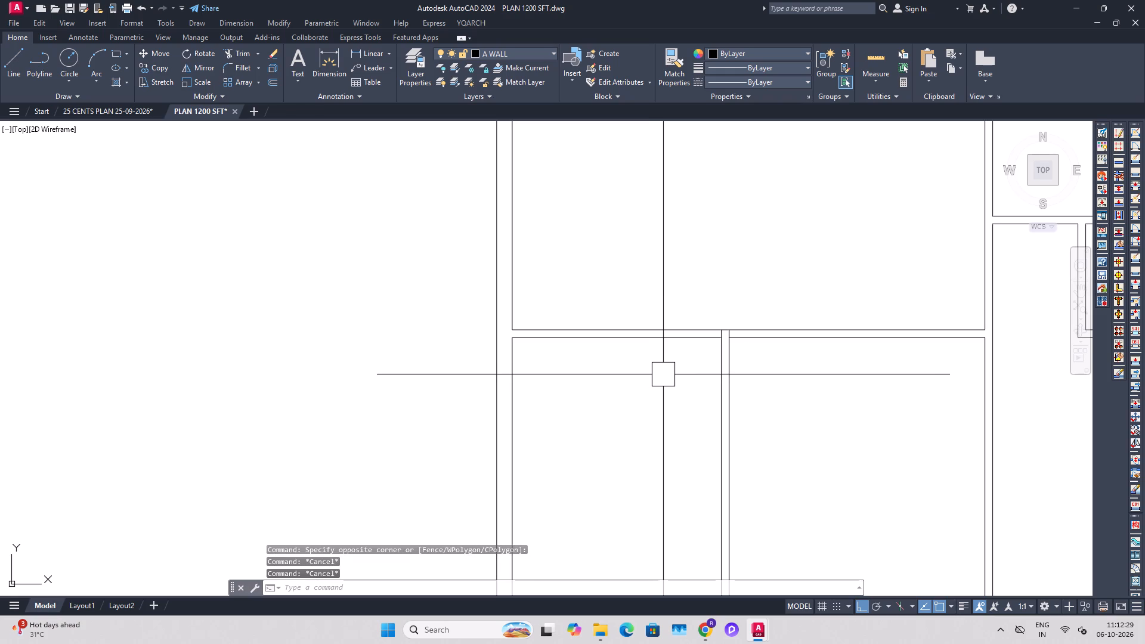
key(r)
key(space)
drag(696, 287, 692, 299)
click(686, 358)
key(Escape)
key(Escape)
Join the two inner-face segments of the left outer wall into one line.
scroll(744, 320, up, 2)
drag(156, 390, 156, 384)
click(155, 340)
text(J)
key(space)
key(Escape)
Draw a horizontal line from the vertical partition's upper left corner to the left outer wall's inner face.
key(l)
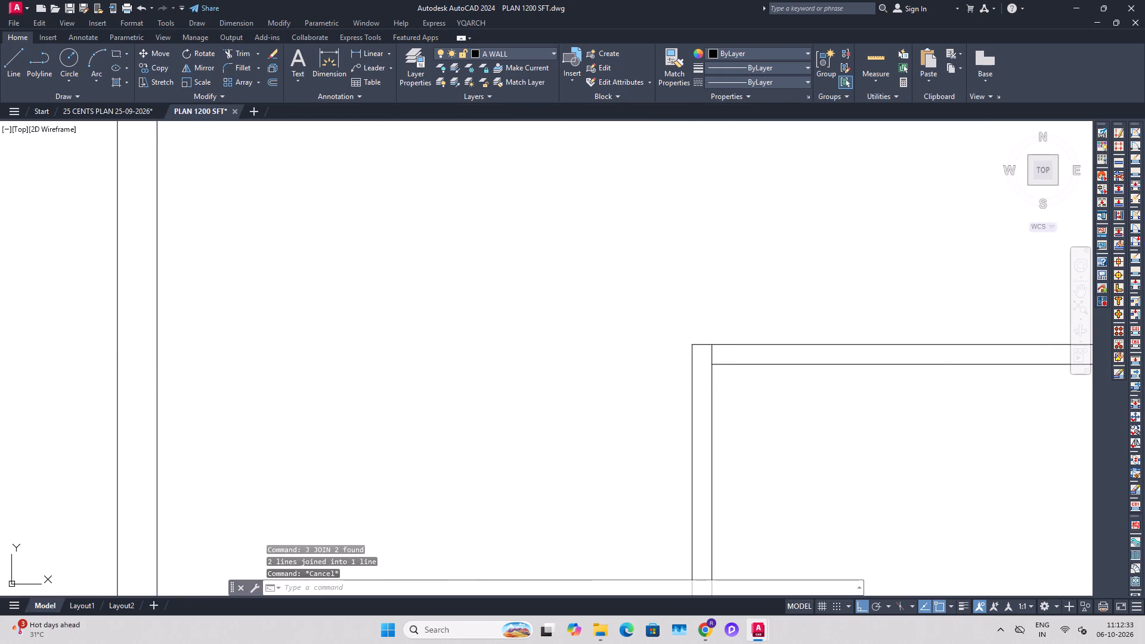
key(space)
click(694, 345)
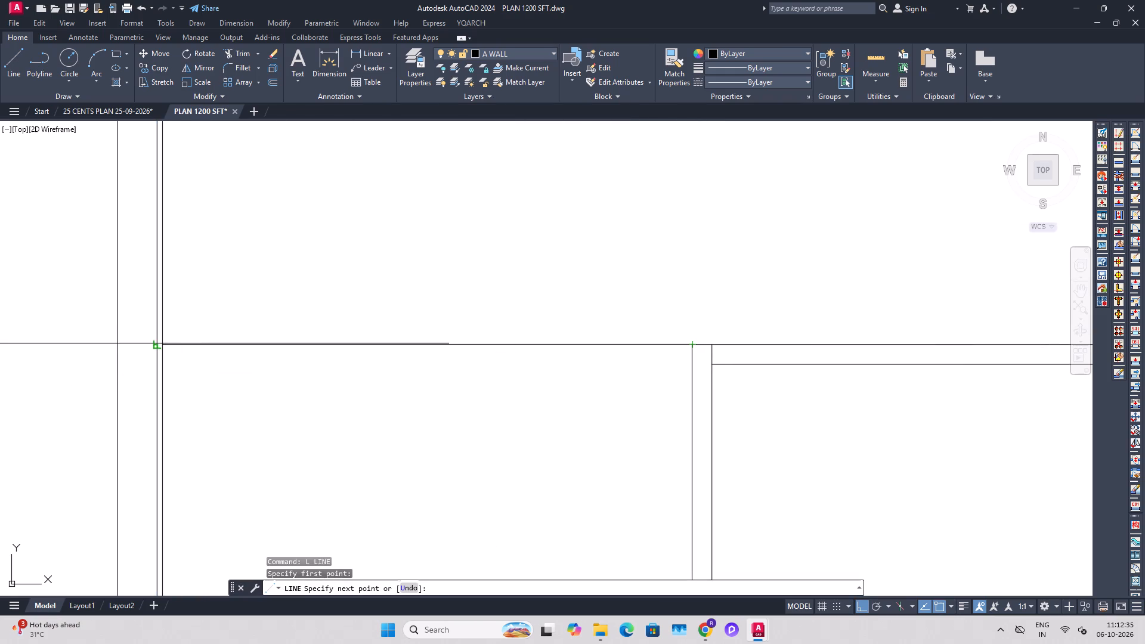
click(162, 343)
key(Escape)
key(Escape)
Offset the new horizontal line 10" downward as the lower edge above the lower-left room.
text(O)
key(space)
text(10)
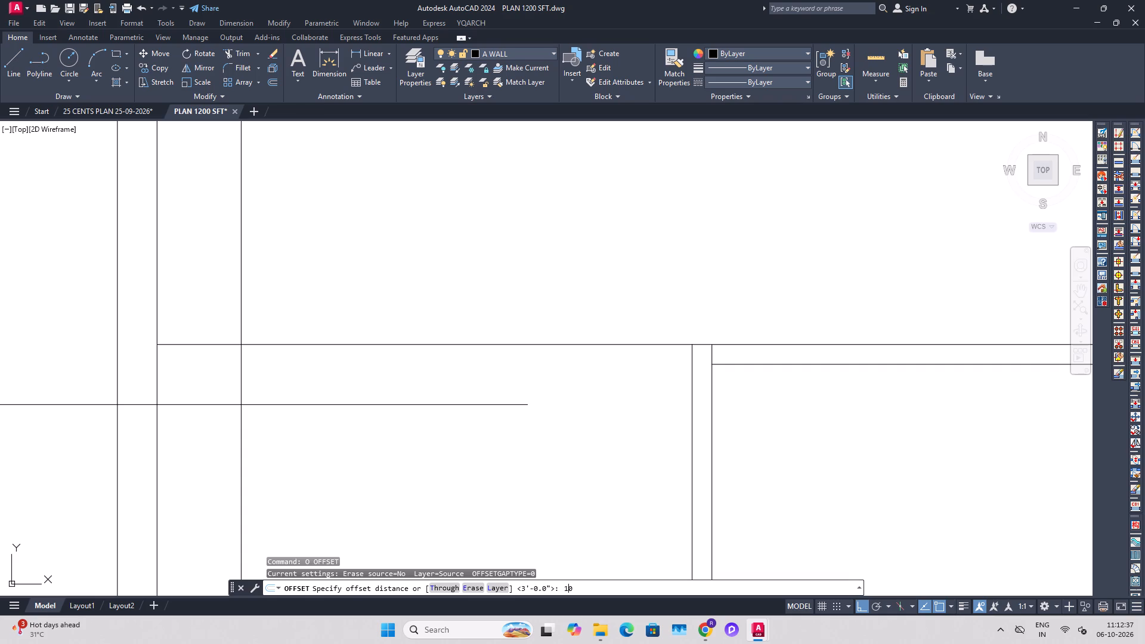
key(shift+quotedbl)
key(Return)
drag(345, 343, 341, 356)
click(338, 388)
key(Escape)
key(Escape)
Trim the piece of the vertical partition's right face that crosses the horizontal partition.
scroll(650, 369, down, 2)
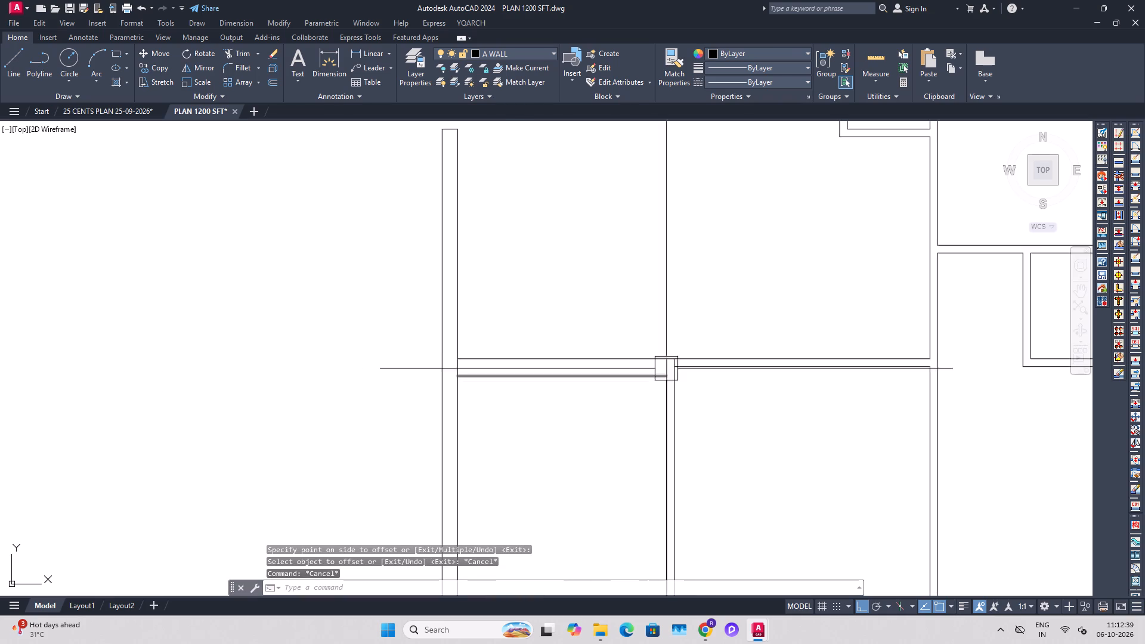
middle_drag(685, 343, 670, 391)
scroll(657, 419, up, 2)
scroll(649, 416, down, 2)
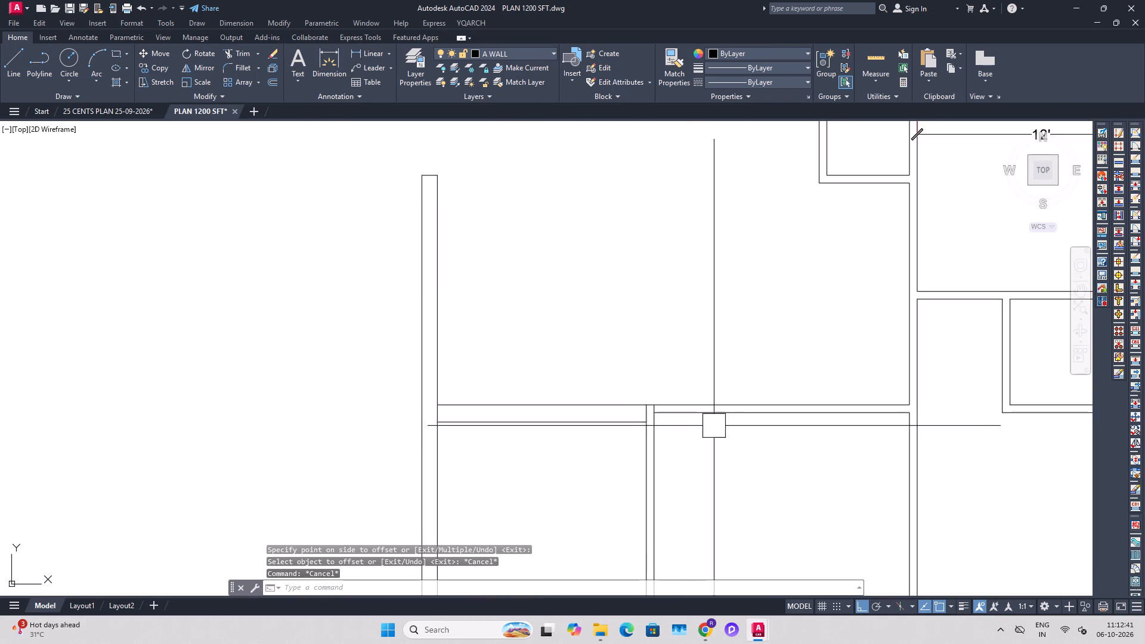
scroll(655, 410, up, 3)
text(TR)
key(space)
scroll(658, 416, up, 2)
click(643, 405)
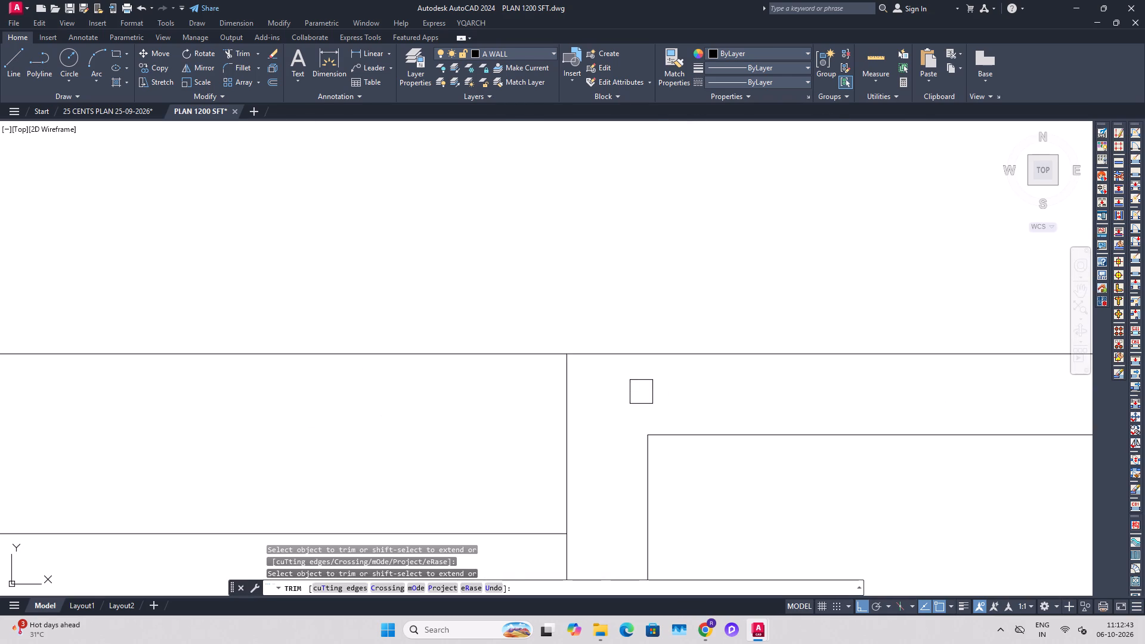
key(Escape)
key(Escape)
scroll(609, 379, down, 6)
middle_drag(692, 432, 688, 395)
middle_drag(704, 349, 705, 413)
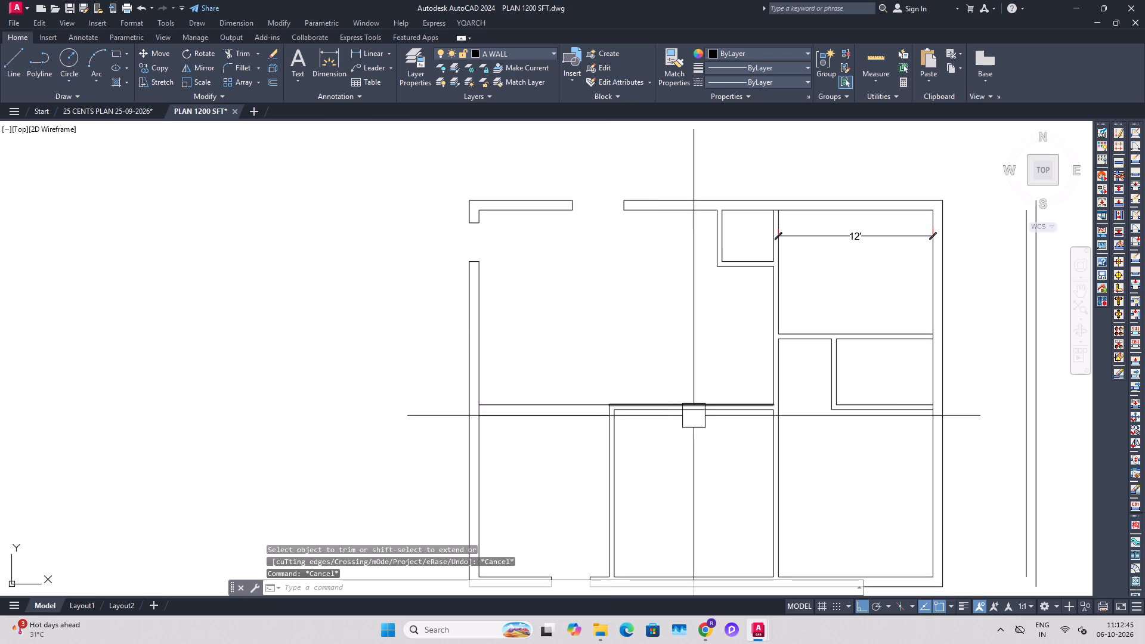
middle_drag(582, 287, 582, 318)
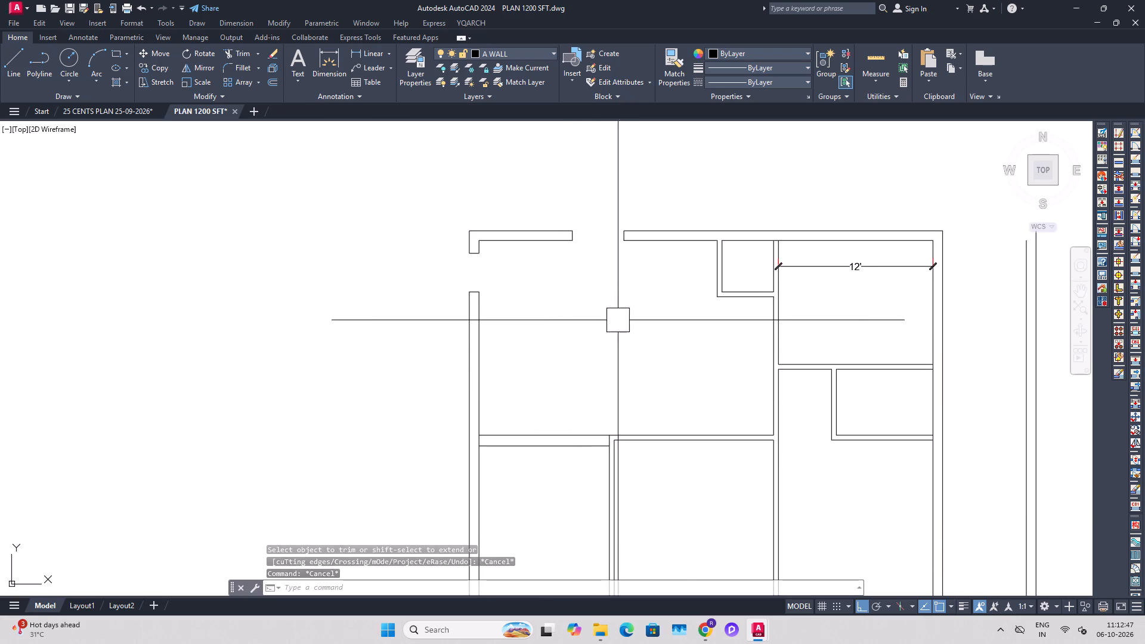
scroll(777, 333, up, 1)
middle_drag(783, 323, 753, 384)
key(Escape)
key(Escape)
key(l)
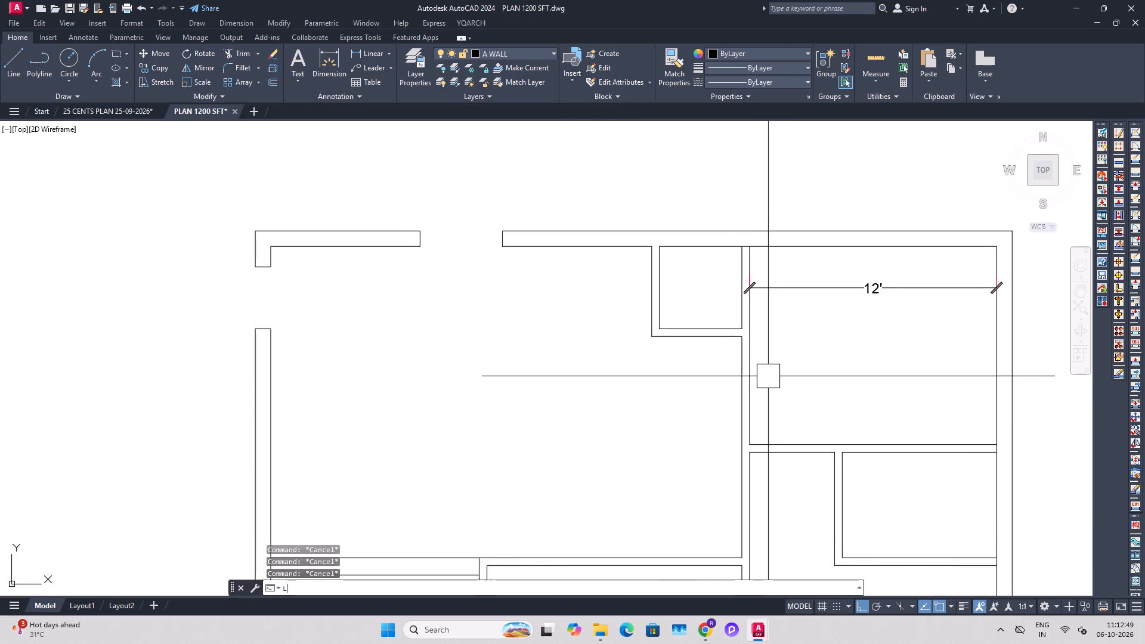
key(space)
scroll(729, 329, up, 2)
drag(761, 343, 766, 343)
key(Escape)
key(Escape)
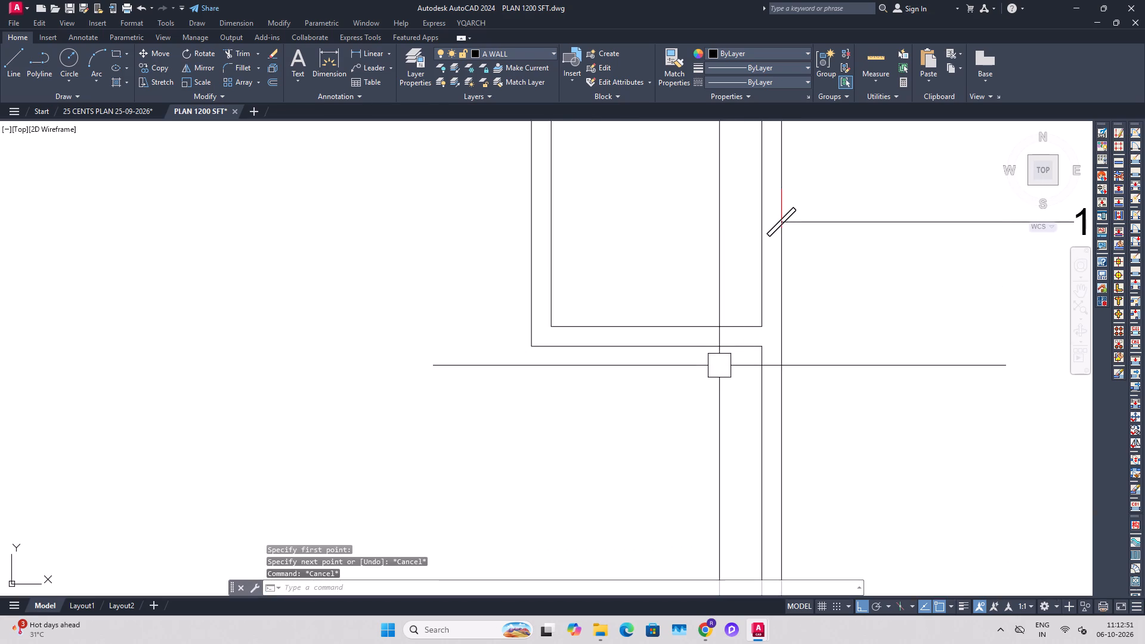
Extend the small upper room's outer bottom edge to the vertical partition's right face.
text(EX)
key(space)
click(717, 351)
key(Escape)
Extend the upper edge of the horizontal partition below to the vertical partition's left face.
scroll(723, 354, down, 2)
middle_drag(756, 425, 745, 395)
scroll(739, 432, up, 2)
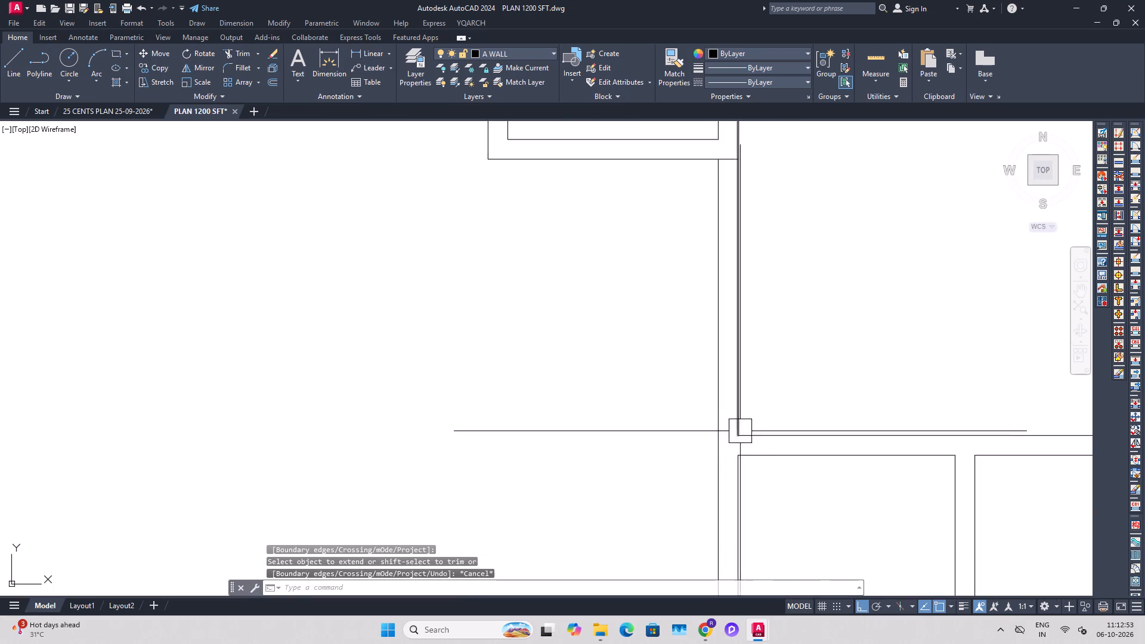
key(e)
key(x)
key(space)
click(762, 443)
key(Escape)
key(Escape)
Trim both faces of the vertical partition between the small upper room and the horizontal partition below it.
scroll(784, 368, down, 1)
middle_drag(779, 358, 759, 403)
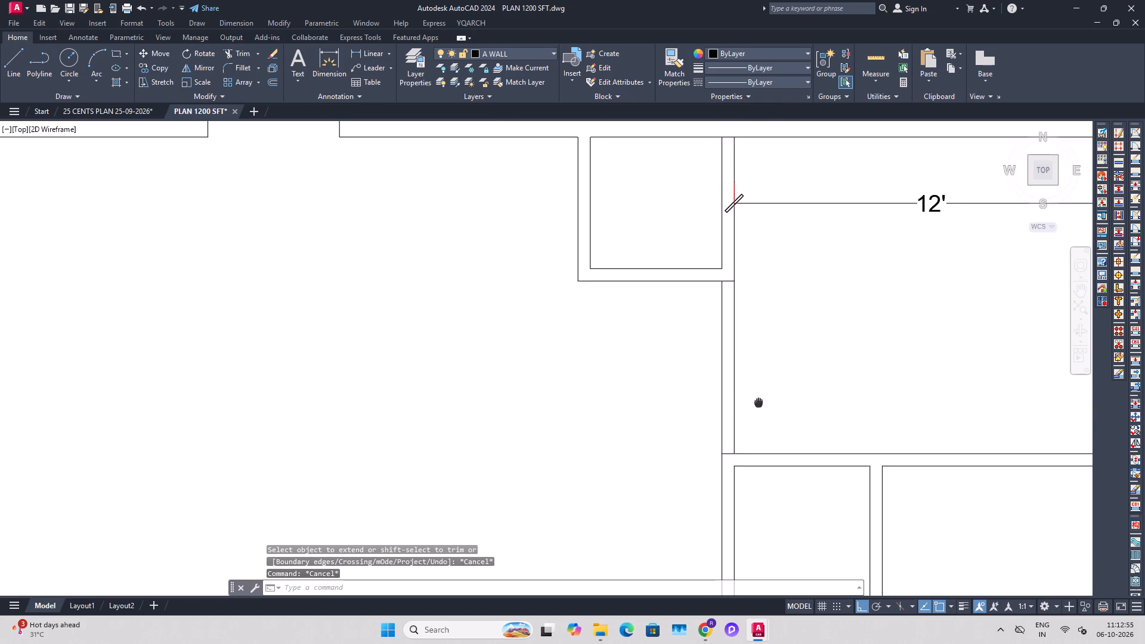
middle_drag(759, 403, 759, 404)
key(t)
key(r)
key(space)
click(752, 402)
click(698, 401)
key(Escape)
key(Escape)
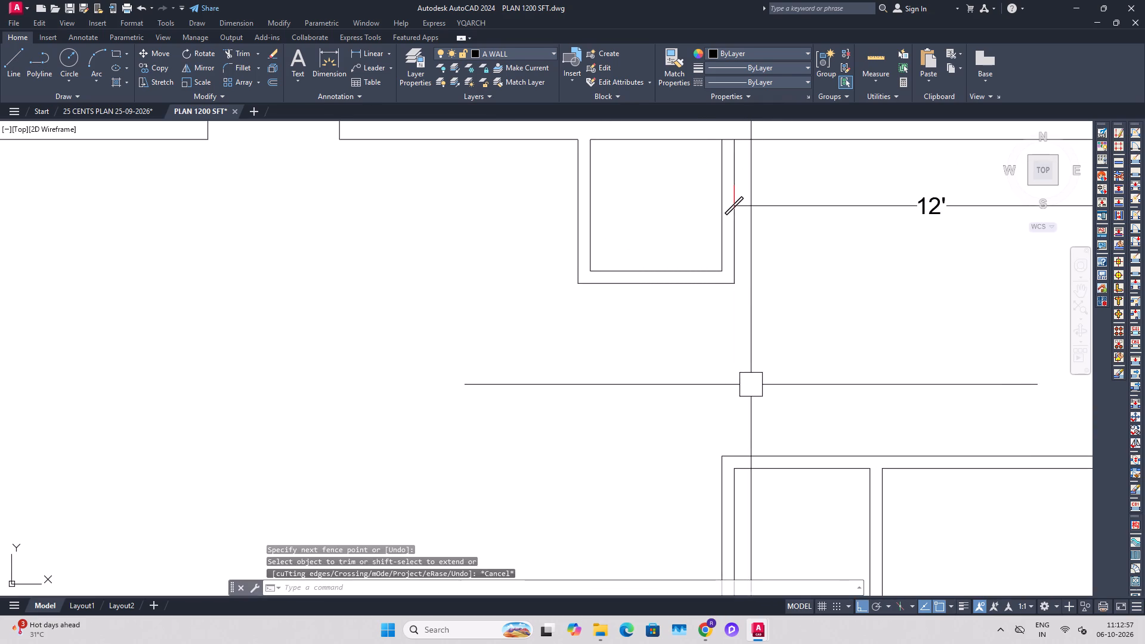
Delete the 12' dimension in the upper-right room.
scroll(748, 386, down, 2)
click(824, 321)
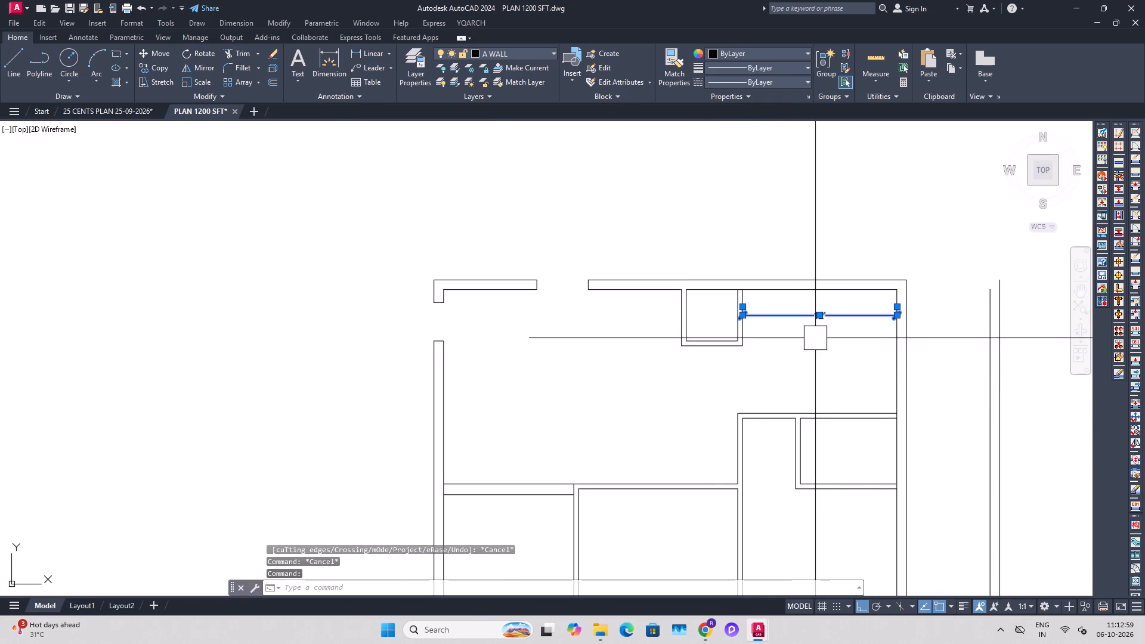
key(Delete)
Offset the top outer wall's inner face 2' downward into the upper-right room.
middle_drag(807, 379, 762, 403)
key(Escape)
key(Escape)
key(o)
key(space)
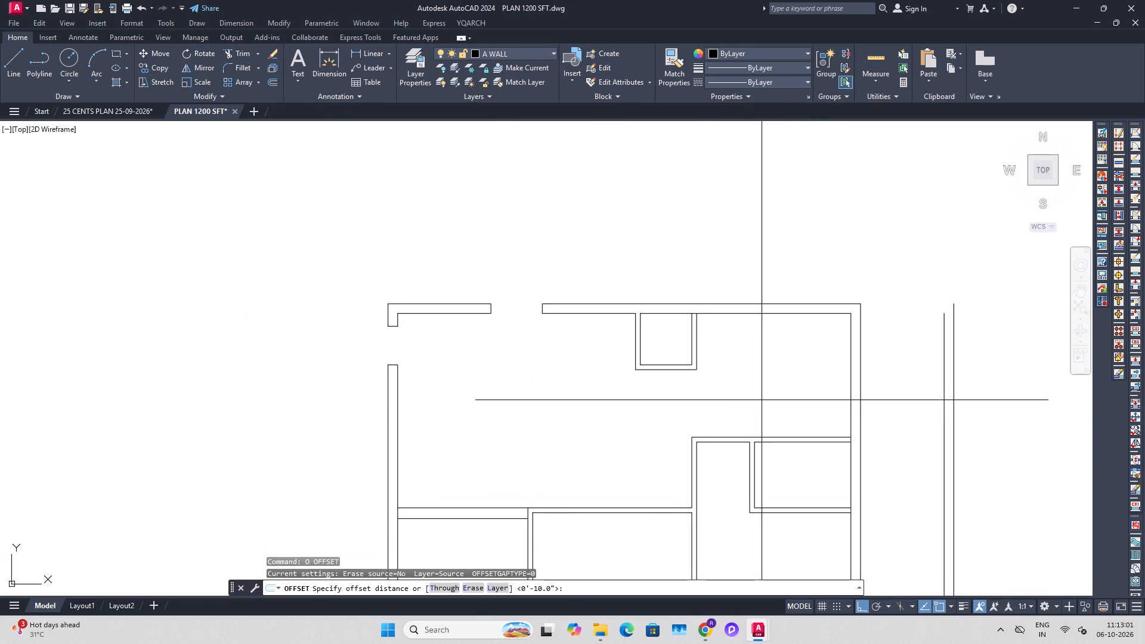
text(2')
key(Return)
click(785, 323)
click(787, 339)
key(Escape)
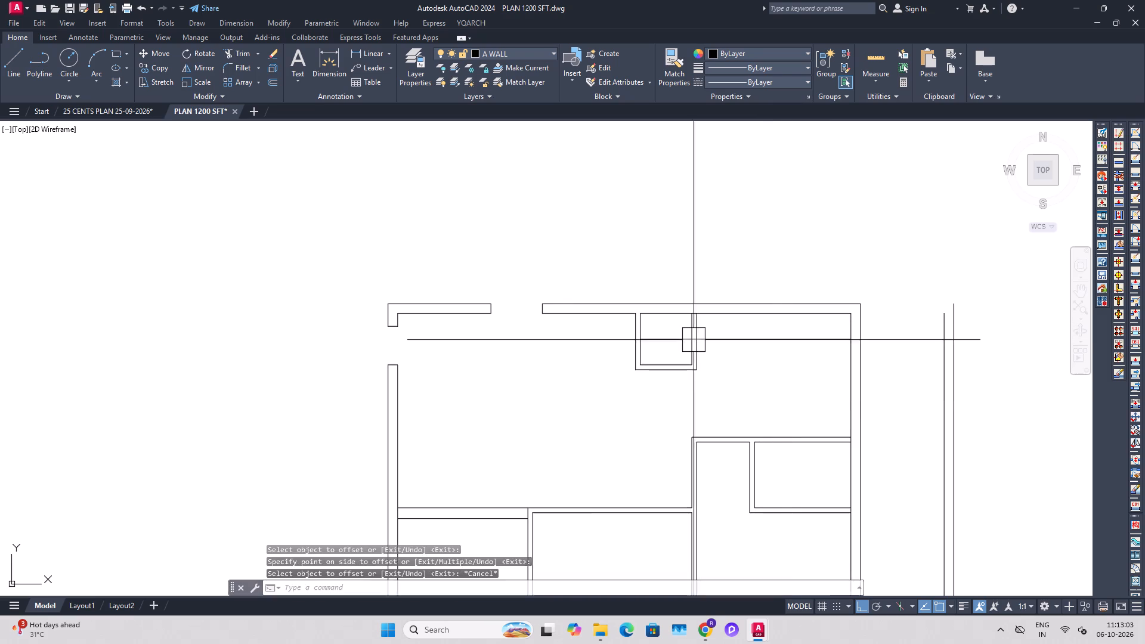
Trim the 2' offset line inside the small upper room and across its right-hand partition.
scroll(694, 340, up, 2)
key(Escape)
key(t)
key(r)
key(space)
scroll(671, 335, up, 1)
click(624, 348)
scroll(697, 347, up, 2)
click(735, 325)
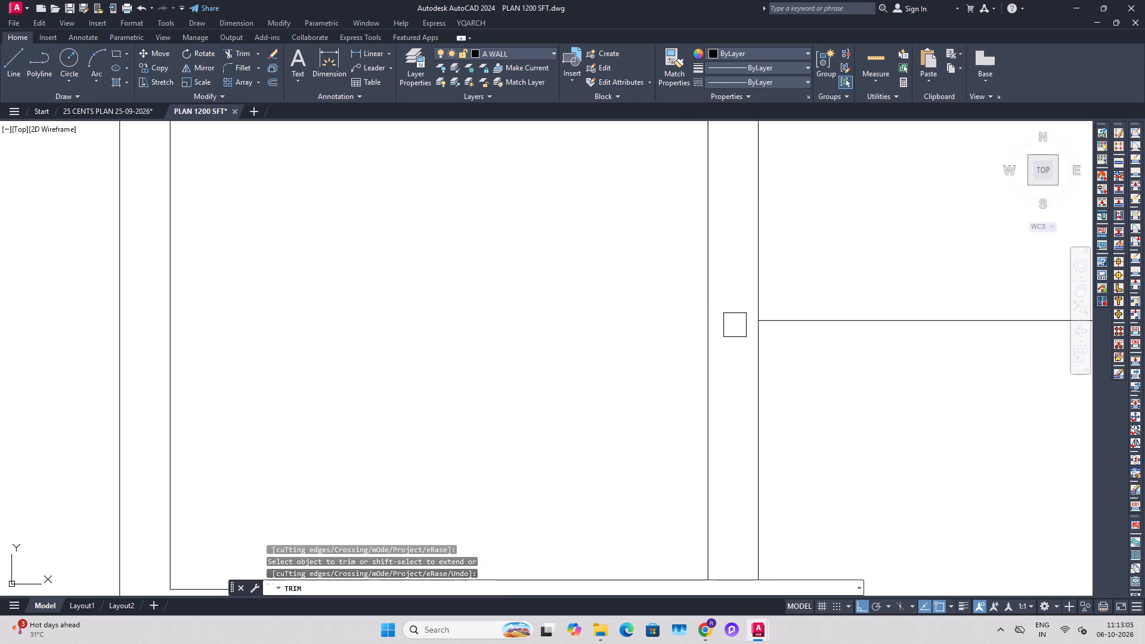
key(Escape)
Trim the piece of the right outer wall's inner face that crosses the end of the horizontal partition.
scroll(722, 336, down, 4)
middle_drag(833, 398, 731, 380)
key(Escape)
scroll(869, 482, up, 2)
key(y)
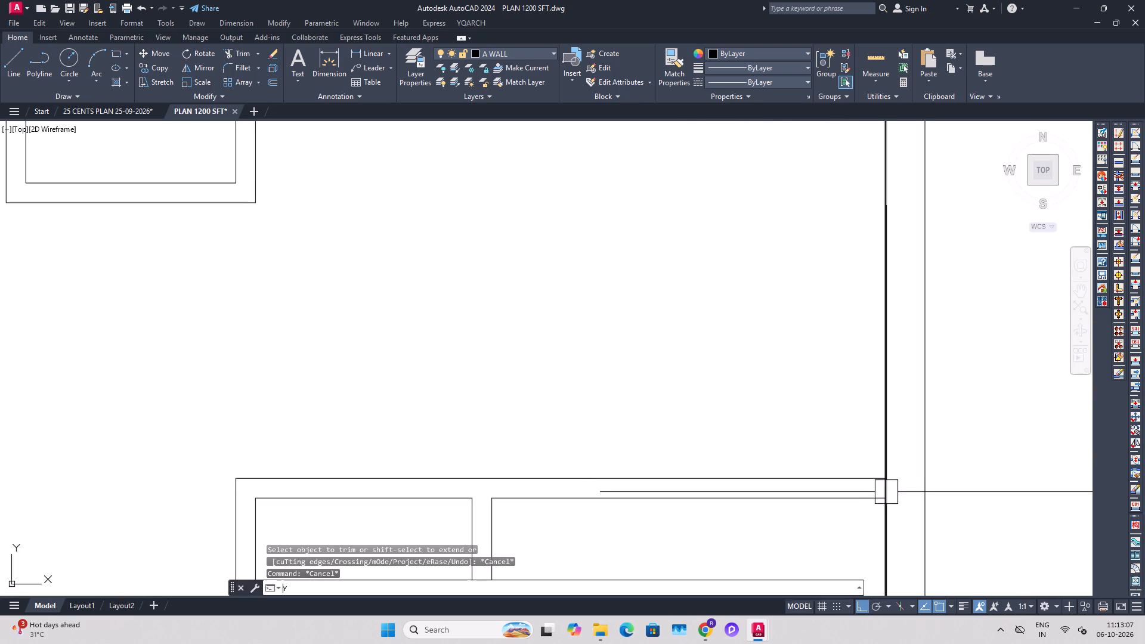
key(Escape)
key(t)
key(r)
key(space)
scroll(918, 497, up, 3)
click(800, 465)
key(Escape)
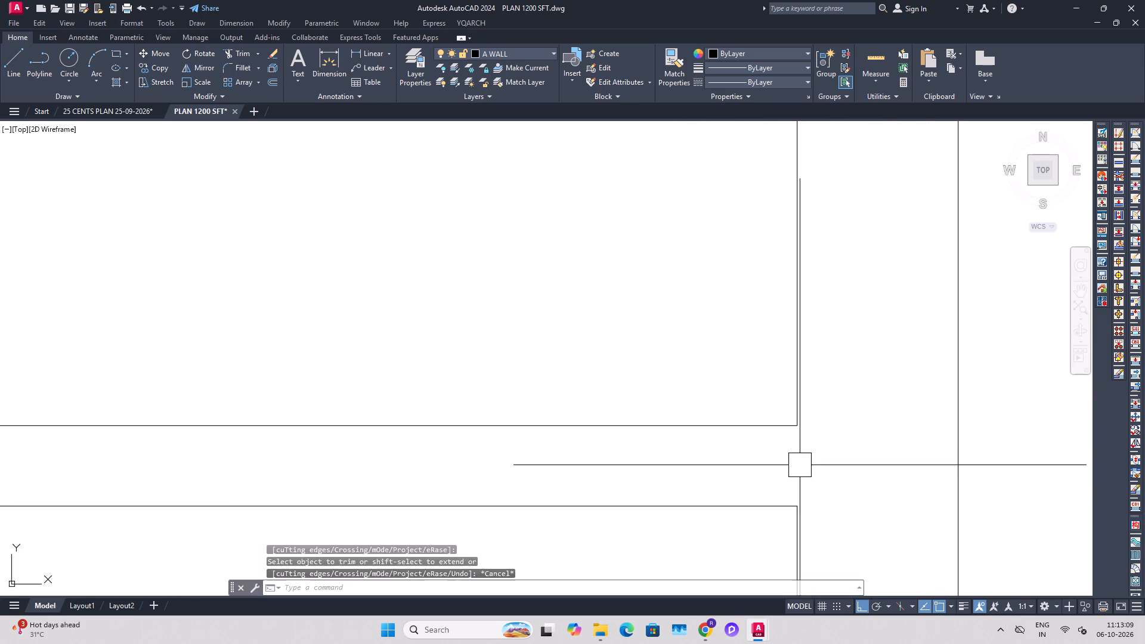
key(Escape)
Draw a line across the right outer wall, level with the horizontal partition's upper edge.
scroll(834, 467, down, 2)
key(l)
key(space)
click(823, 450)
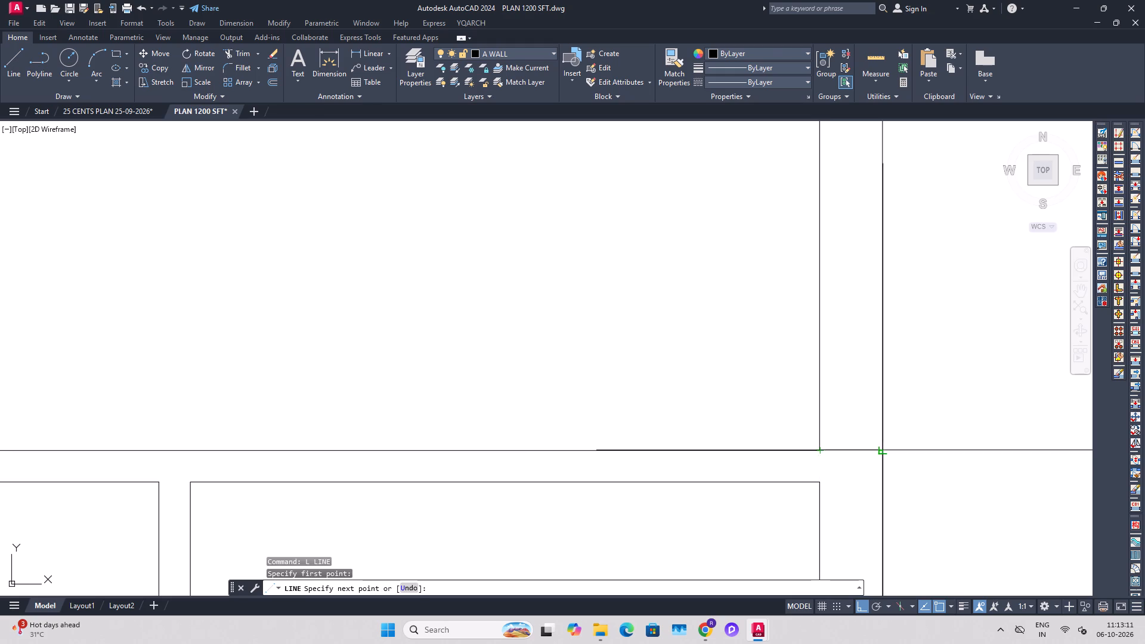
click(878, 451)
key(Escape)
key(Escape)
Offset the line across the right outer wall 4.5" upward as the opening's lower jamb.
key(o)
key(space)
key(4)
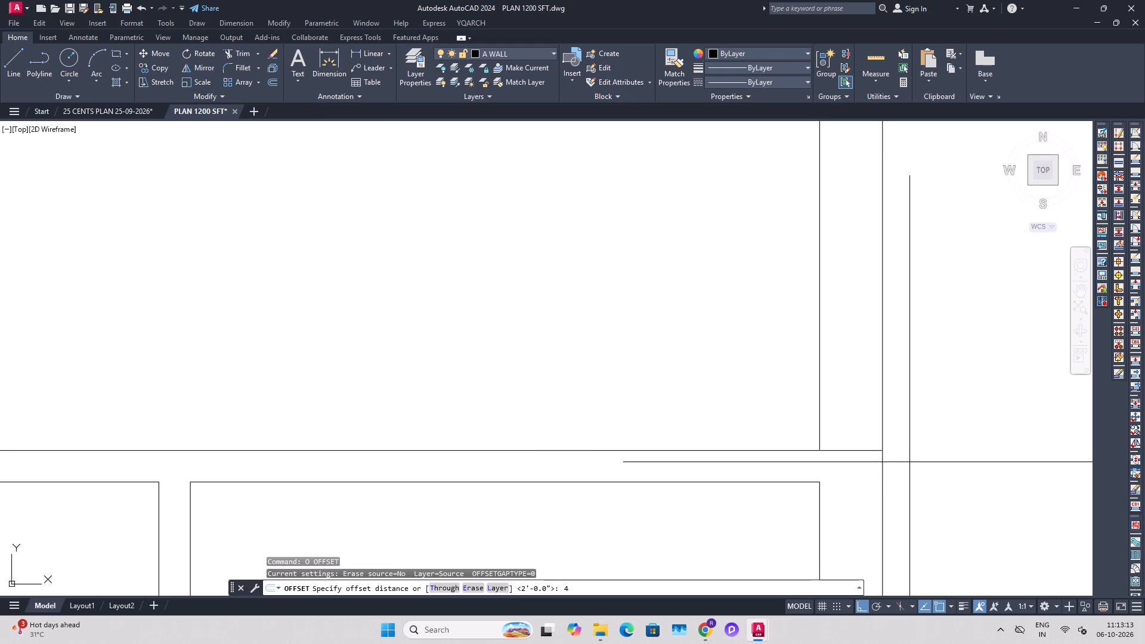
key(period)
key(5)
key(shift+quotedbl)
key(Return)
drag(862, 451, 862, 440)
click(864, 384)
middle_drag(864, 391, 865, 436)
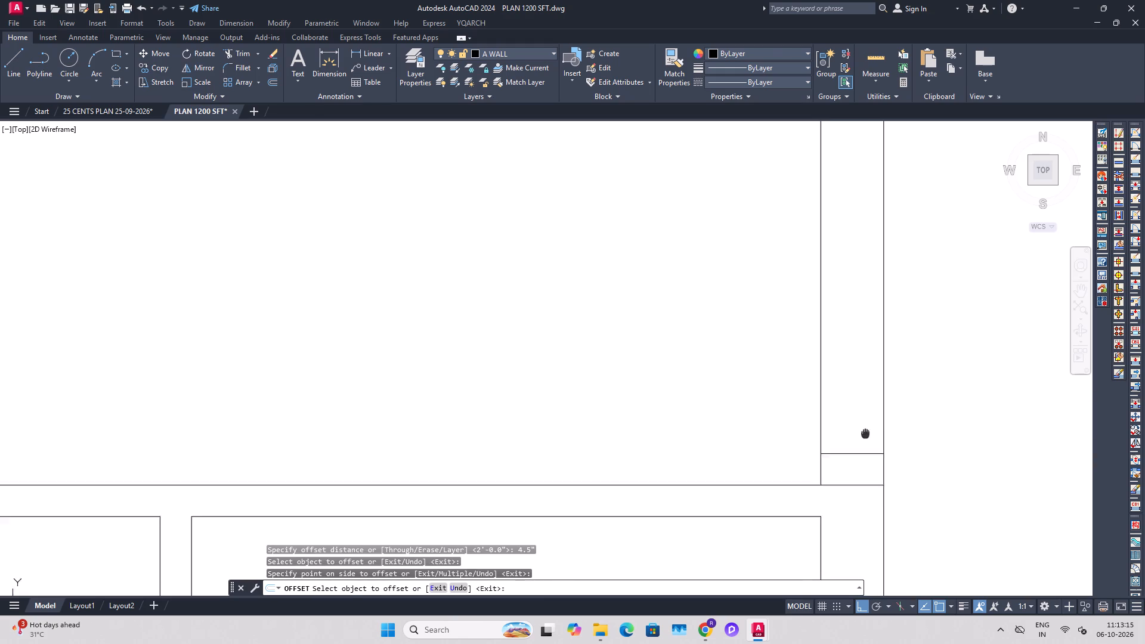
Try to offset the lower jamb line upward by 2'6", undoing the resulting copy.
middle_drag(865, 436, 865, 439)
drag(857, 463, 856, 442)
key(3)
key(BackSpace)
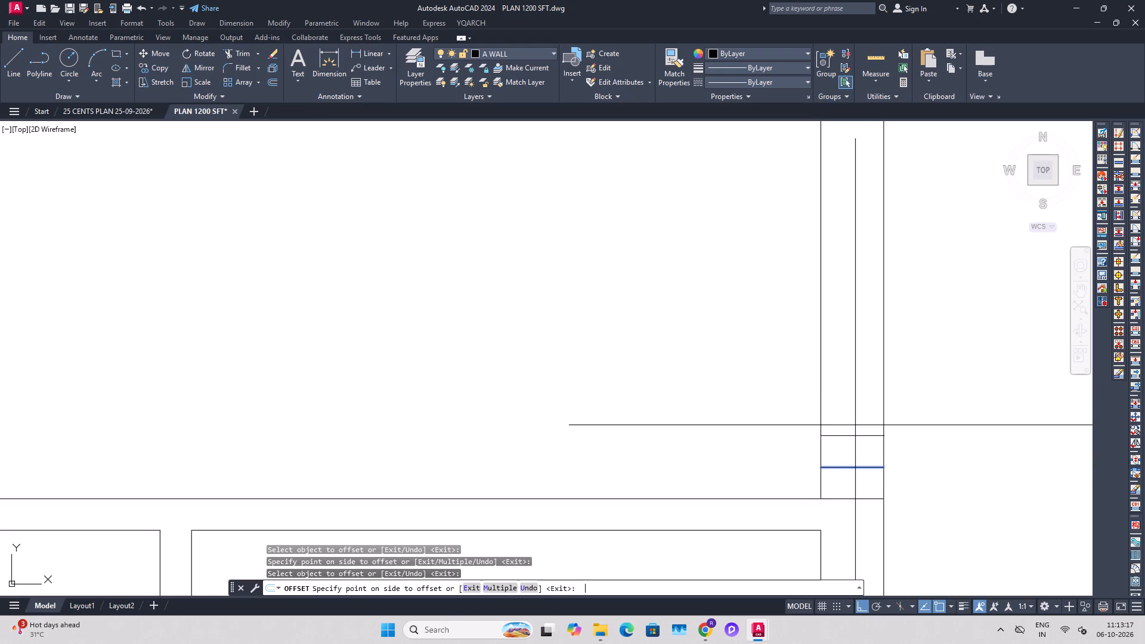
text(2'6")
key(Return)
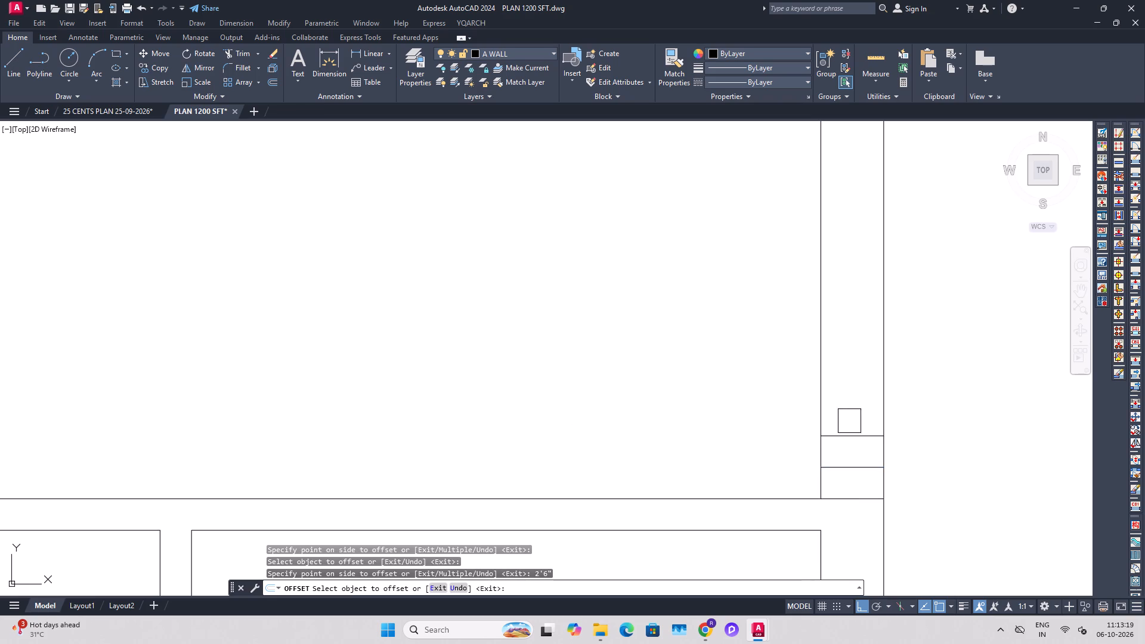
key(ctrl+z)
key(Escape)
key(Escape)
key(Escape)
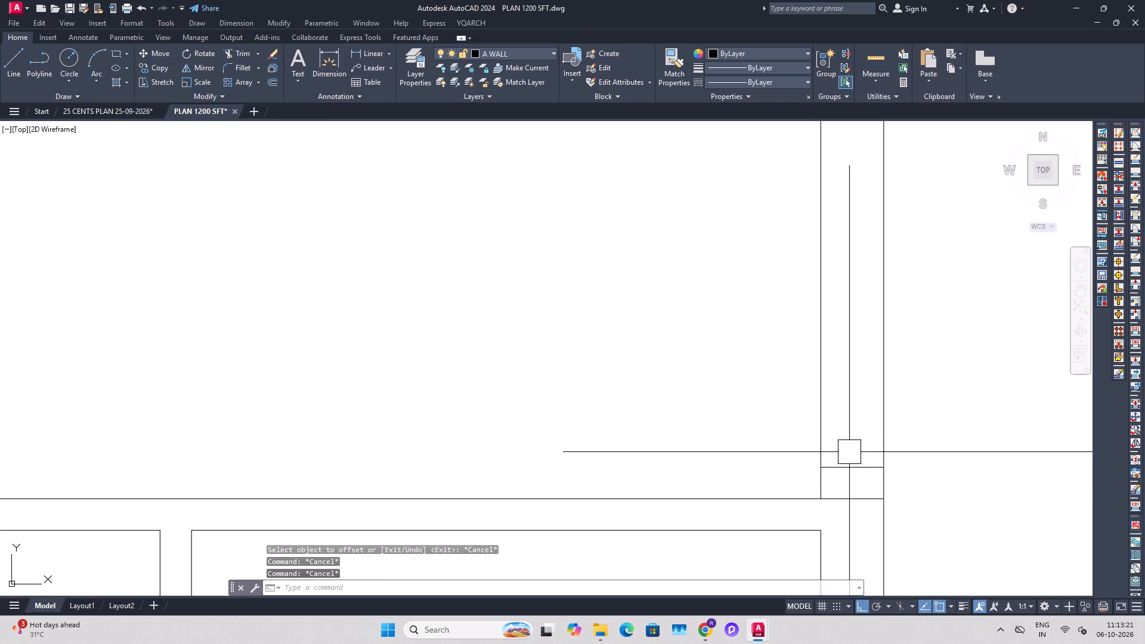
Offset the lower jamb line 2'6" upward as the opening's upper jamb in the right outer wall.
key(o)
key(space)
key(2)
key(apostrophe)
key(6)
key(shift+quotedbl)
key(Return)
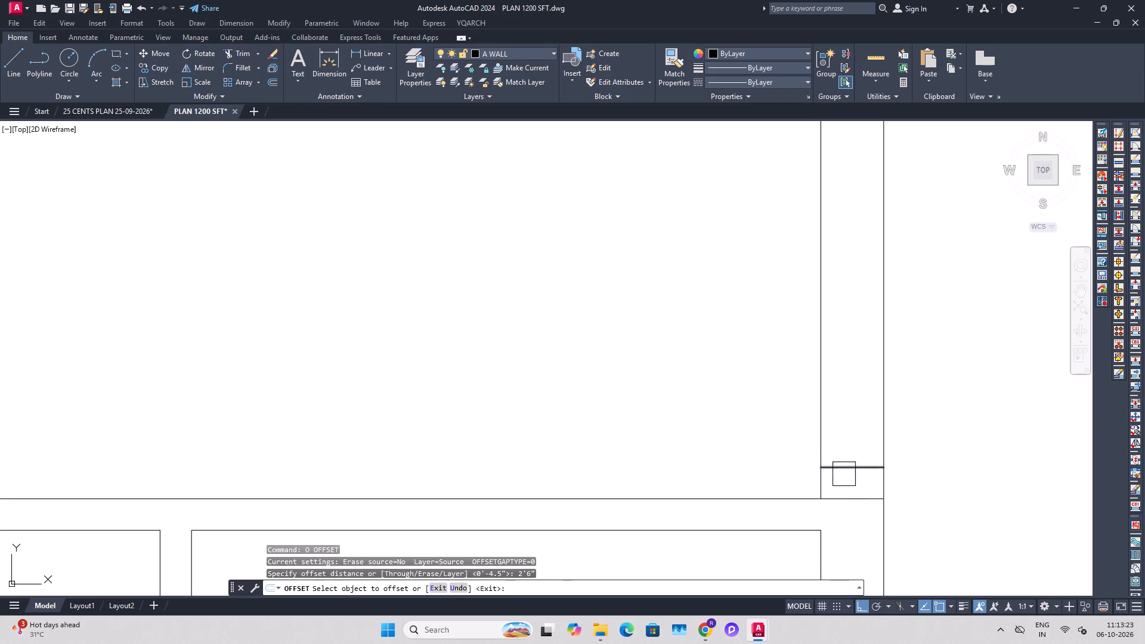
click(848, 470)
click(846, 416)
key(Escape)
key(Escape)
Trim the right outer wall's faces between the jambs to form the opening, and remove the helper line at partition level.
text(RT)
key(Escape)
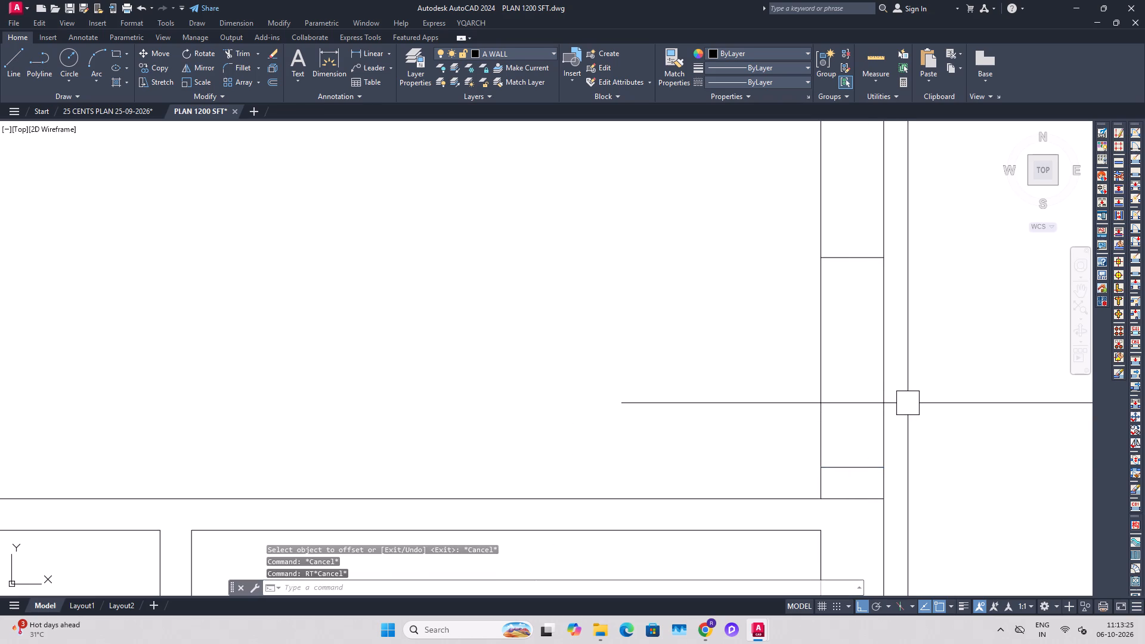
key(t)
key(r)
key(space)
click(956, 385)
click(740, 392)
click(850, 497)
key(Escape)
scroll(850, 475, down, 2)
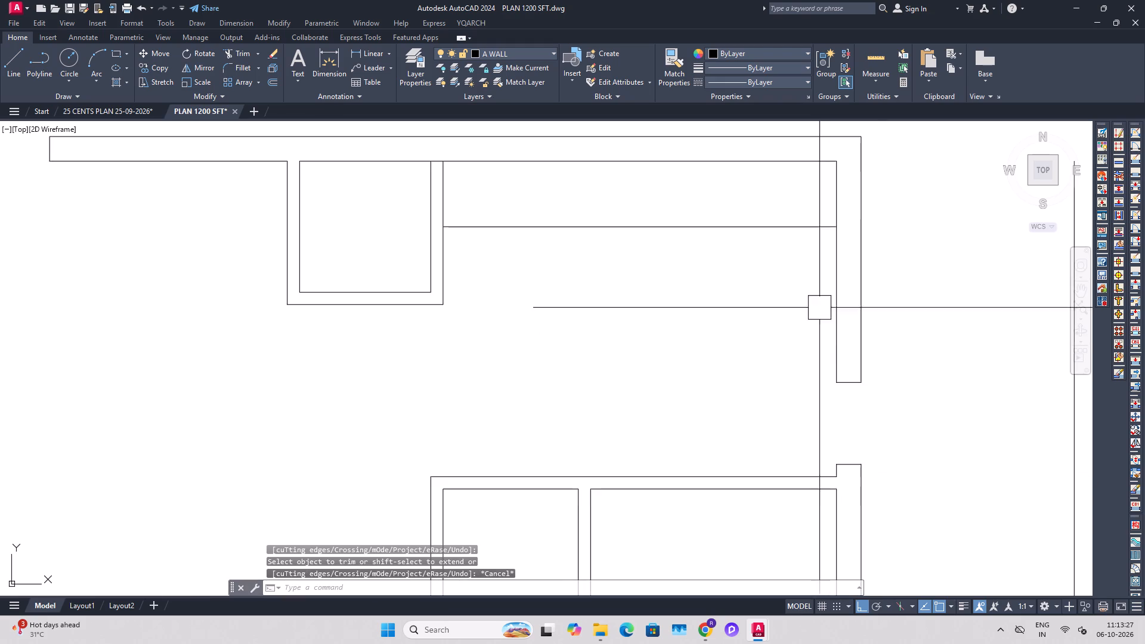
Offset the right outer wall's inner face above the opening 2' into the room.
middle_drag(815, 298, 817, 368)
key(Escape)
key(Escape)
middle_click(811, 370)
text(O 2')
key(Return)
drag(844, 368, 836, 367)
click(807, 364)
key(Escape)
key(Escape)
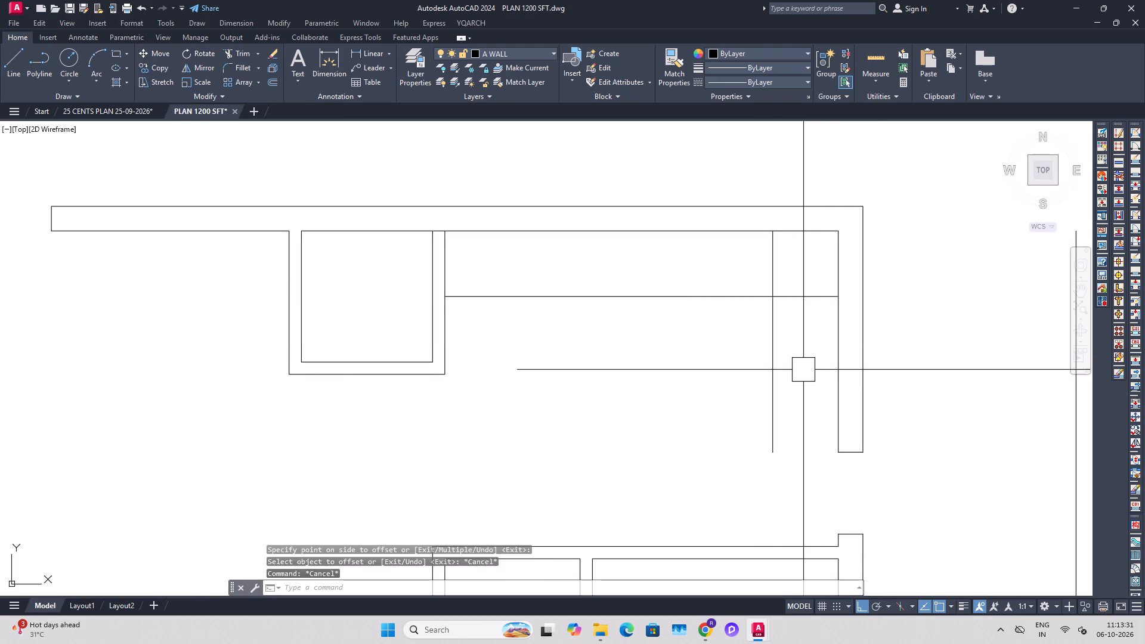
Draw a line from the lower end of the 2' offset line to the right wall's inner face at the upper jamb.
key(semicolon)
key(Escape)
key(l)
key(space)
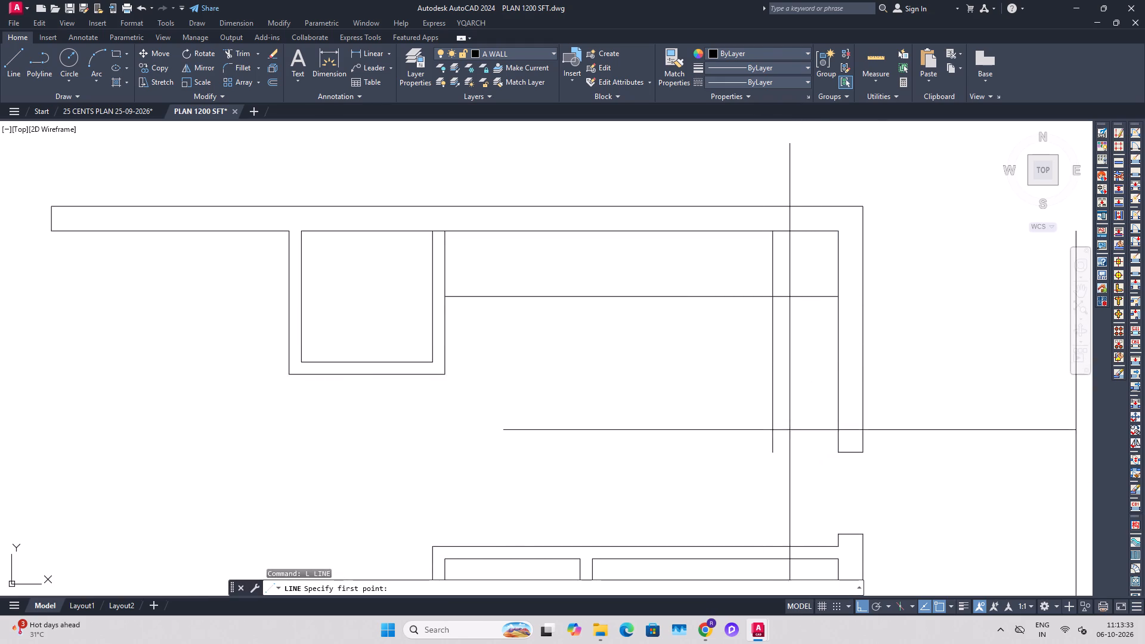
click(769, 455)
click(841, 451)
key(Escape)
key(Escape)
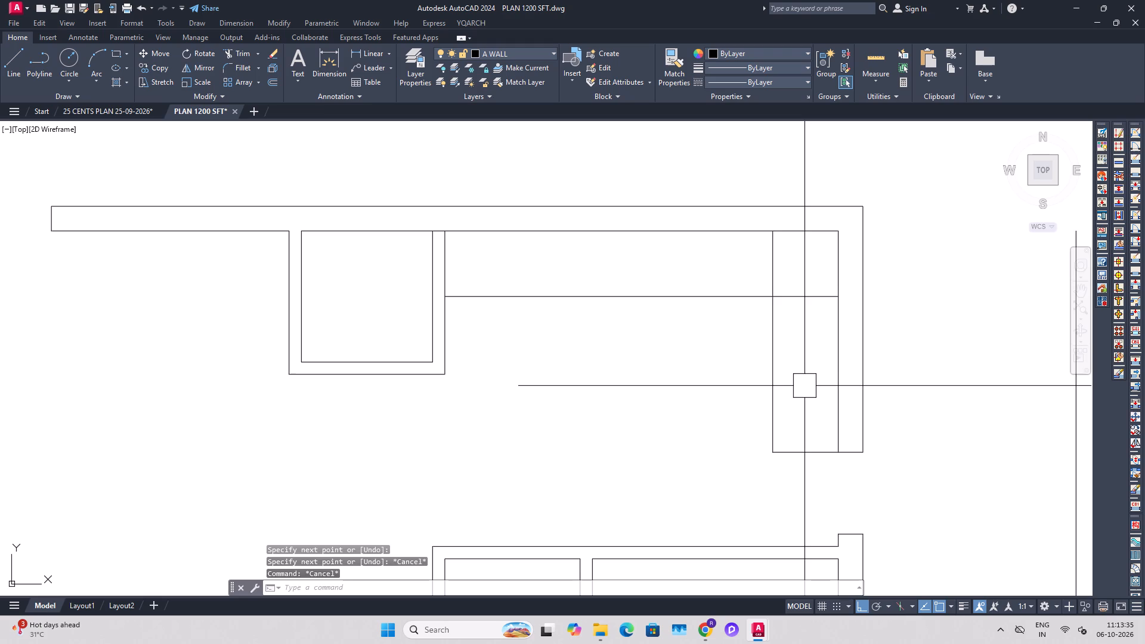
Fillet the horizontal and vertical 2' offset lines into one inner corner of the L-shaped counter.
key(f)
key(space)
click(722, 293)
click(775, 322)
key(Escape)
Measure the clear width from the small room's right-hand partition to the right outer wall's inner face.
scroll(792, 321, down, 1)
middle_drag(793, 355, 760, 330)
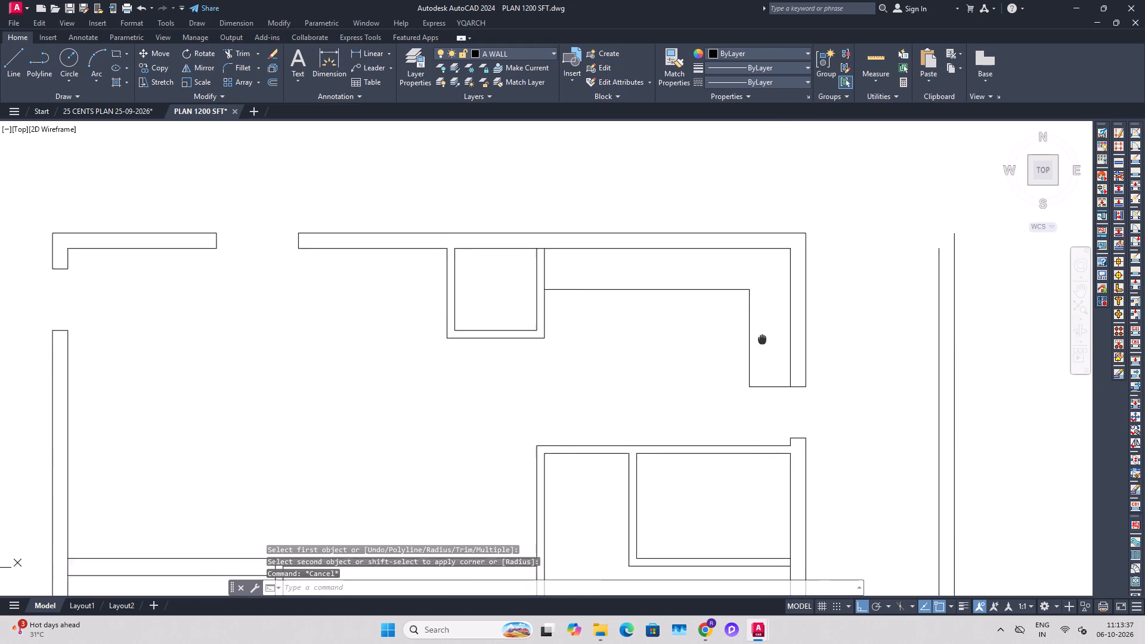
middle_drag(760, 330, 730, 330)
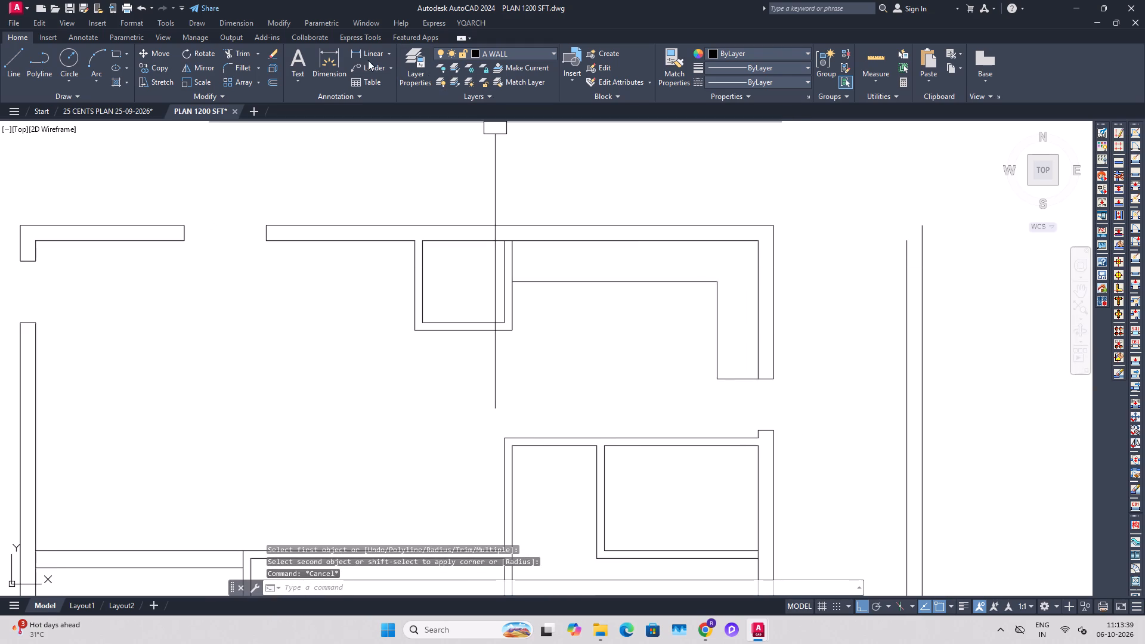
click(373, 55)
click(517, 311)
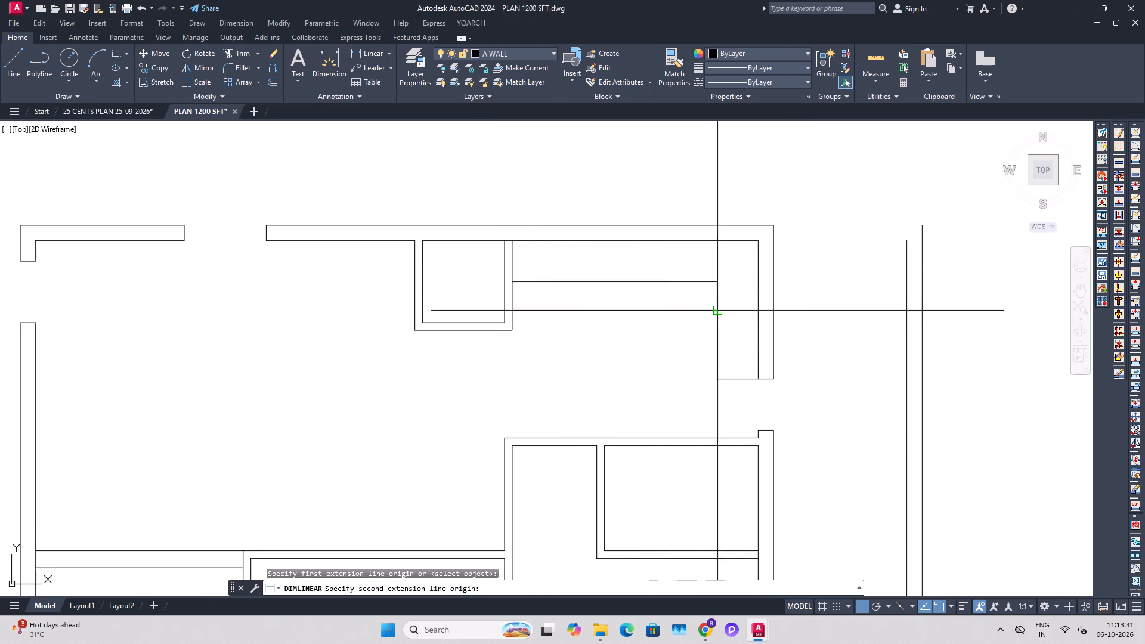
click(760, 310)
key(Escape)
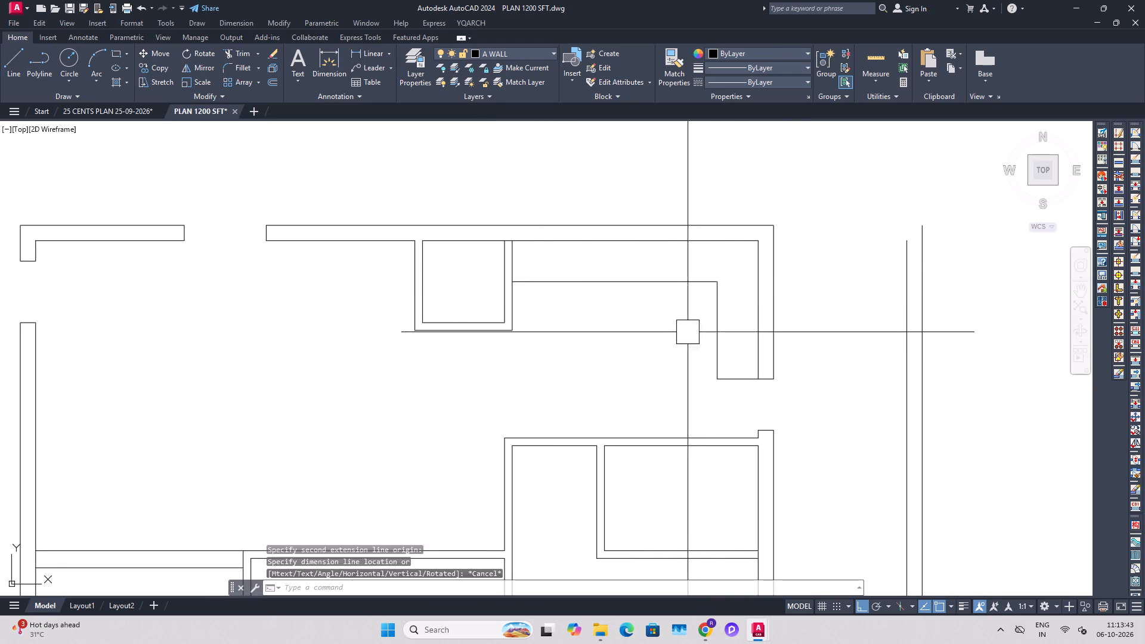
key(Escape)
Measure from the top wall's inner face to the horizontal partition with a temporary linear dimension, and delete it.
click(381, 61)
click(380, 58)
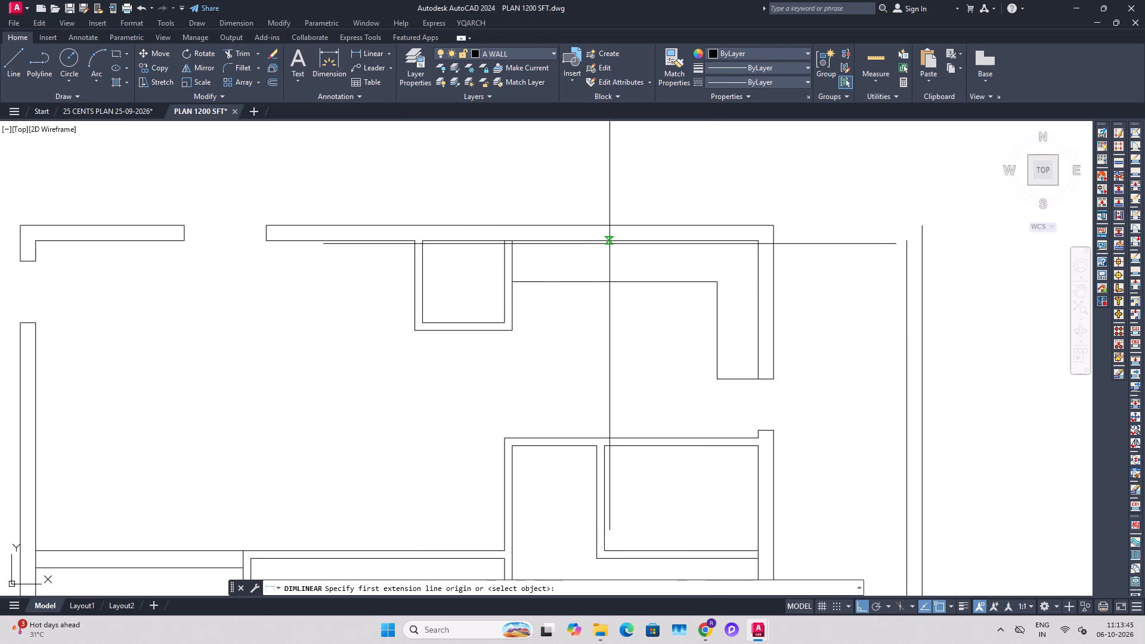
click(609, 244)
click(605, 436)
click(612, 423)
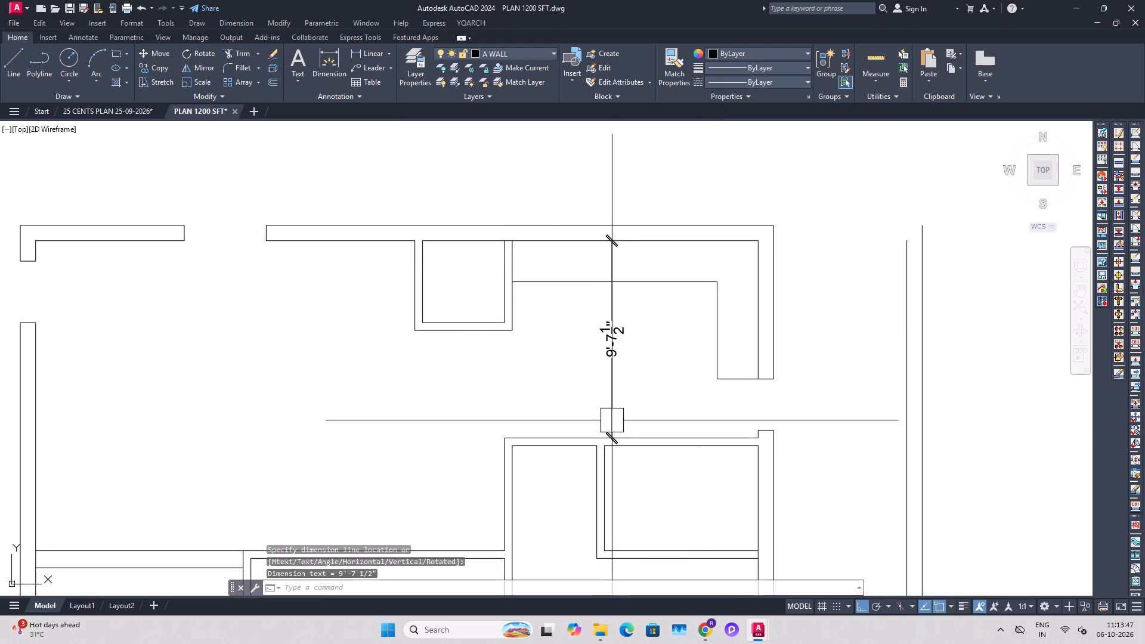
click(661, 378)
click(584, 399)
key(Delete)
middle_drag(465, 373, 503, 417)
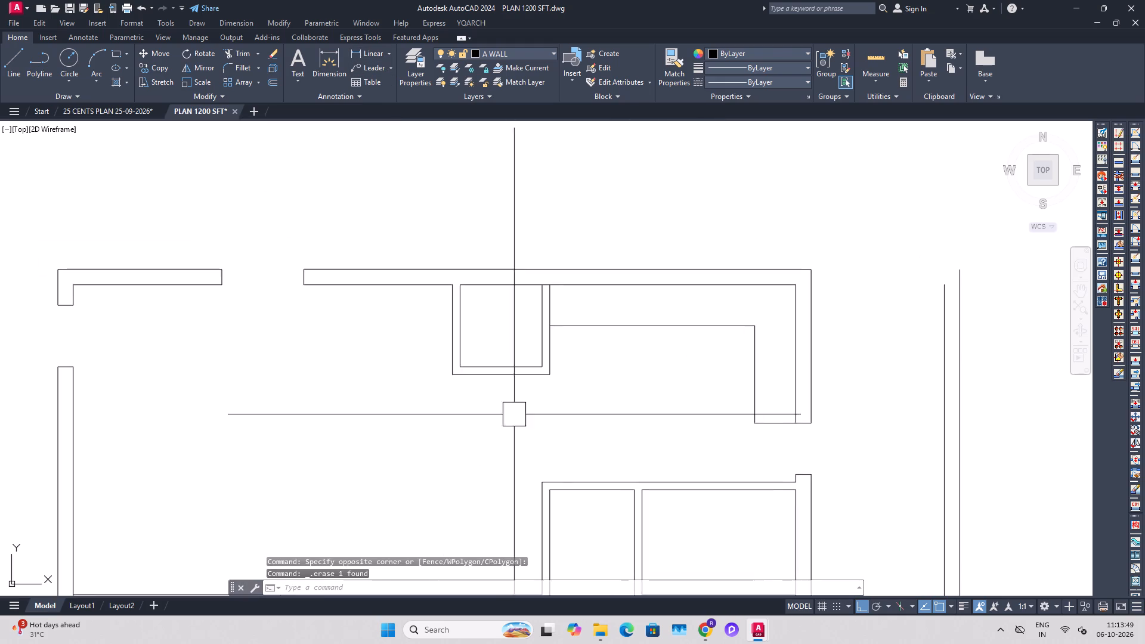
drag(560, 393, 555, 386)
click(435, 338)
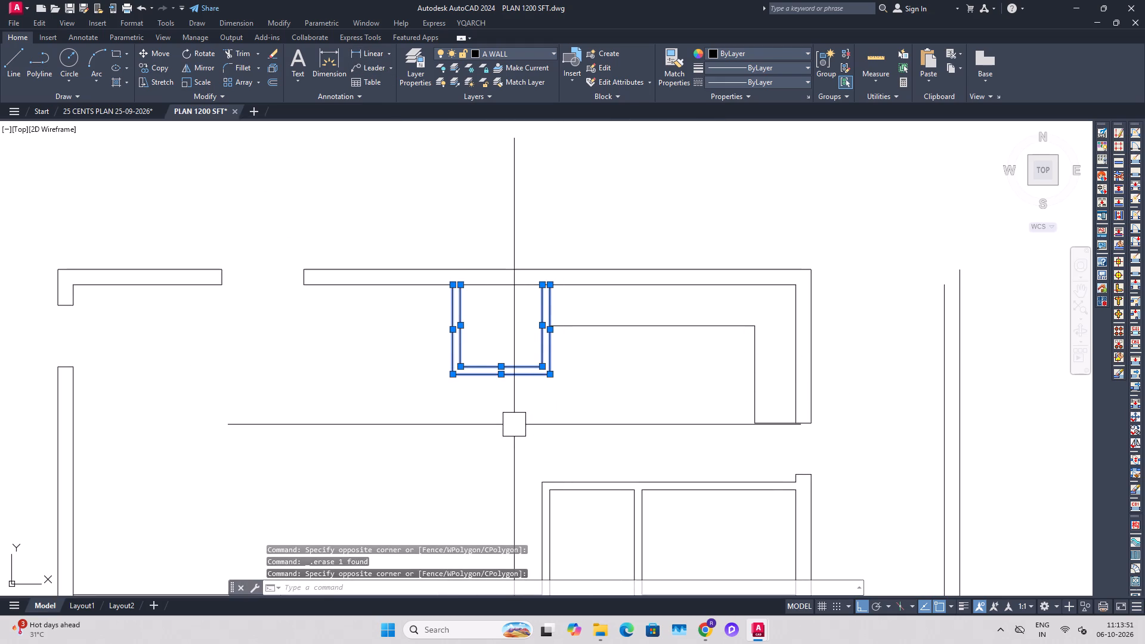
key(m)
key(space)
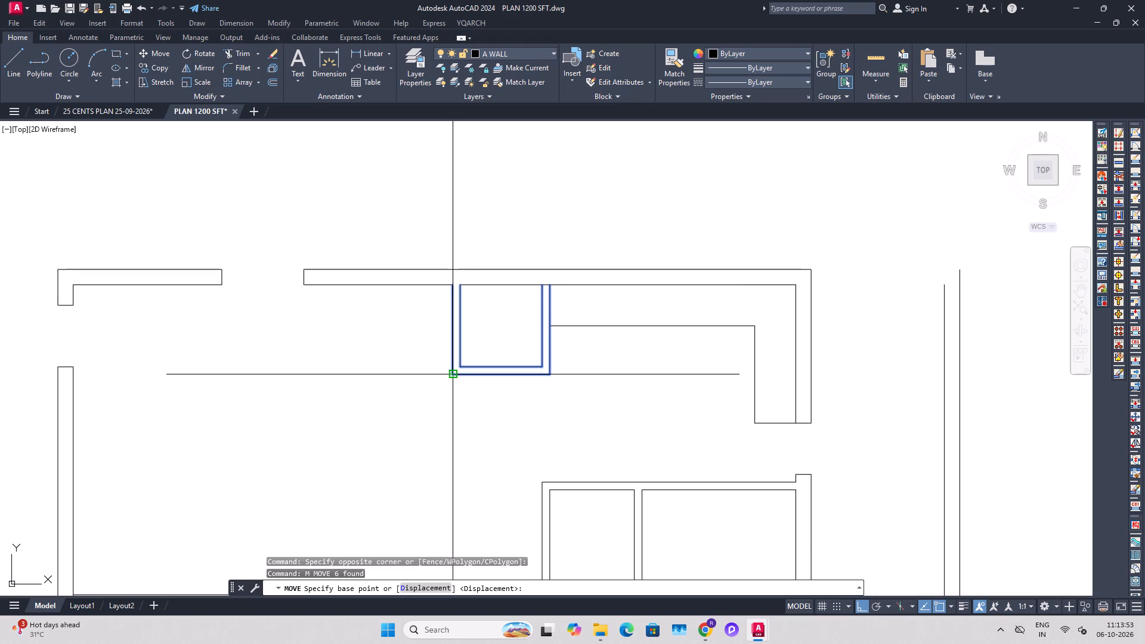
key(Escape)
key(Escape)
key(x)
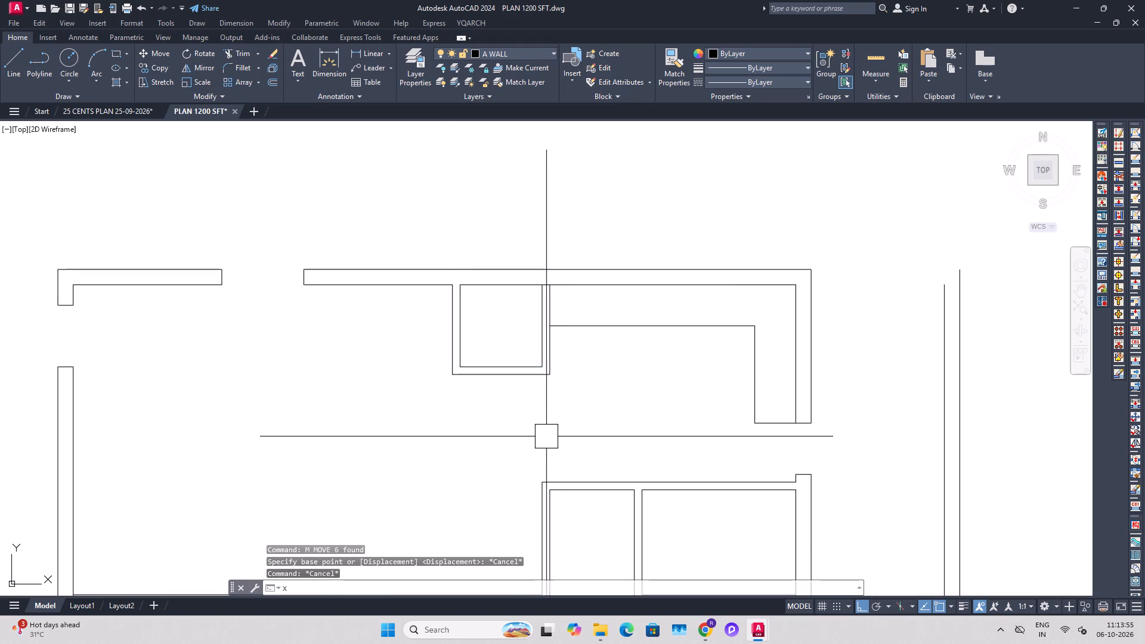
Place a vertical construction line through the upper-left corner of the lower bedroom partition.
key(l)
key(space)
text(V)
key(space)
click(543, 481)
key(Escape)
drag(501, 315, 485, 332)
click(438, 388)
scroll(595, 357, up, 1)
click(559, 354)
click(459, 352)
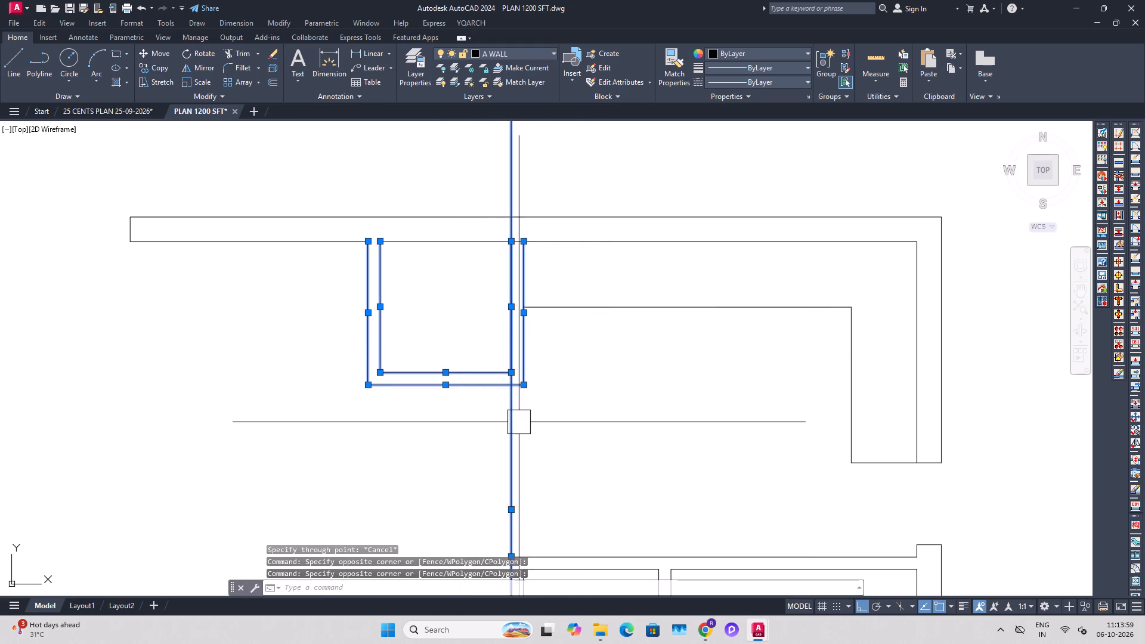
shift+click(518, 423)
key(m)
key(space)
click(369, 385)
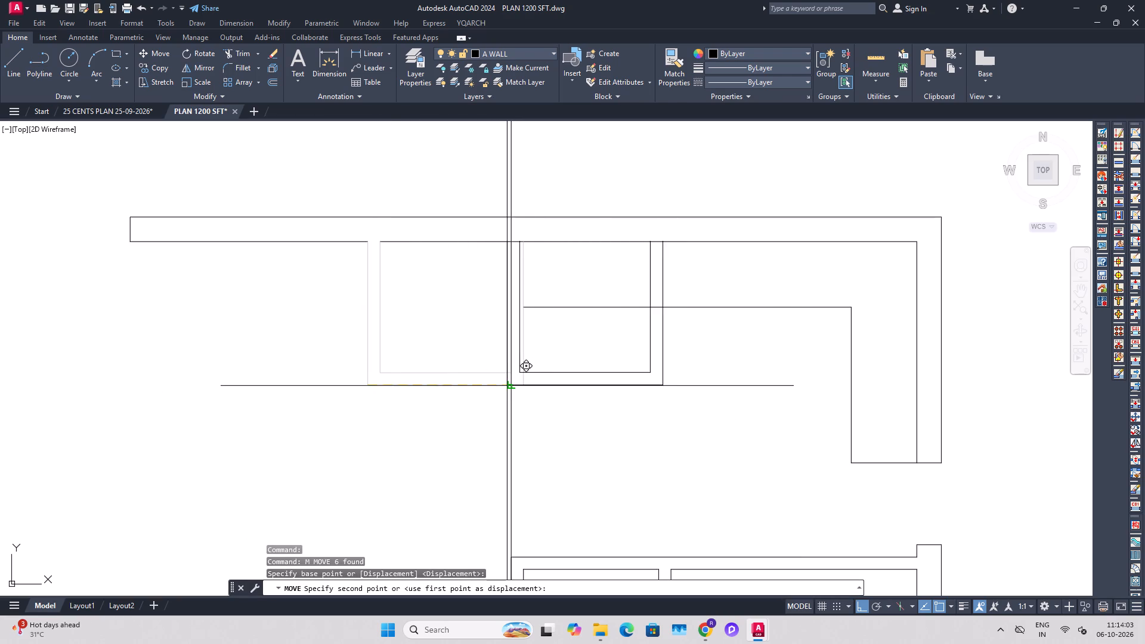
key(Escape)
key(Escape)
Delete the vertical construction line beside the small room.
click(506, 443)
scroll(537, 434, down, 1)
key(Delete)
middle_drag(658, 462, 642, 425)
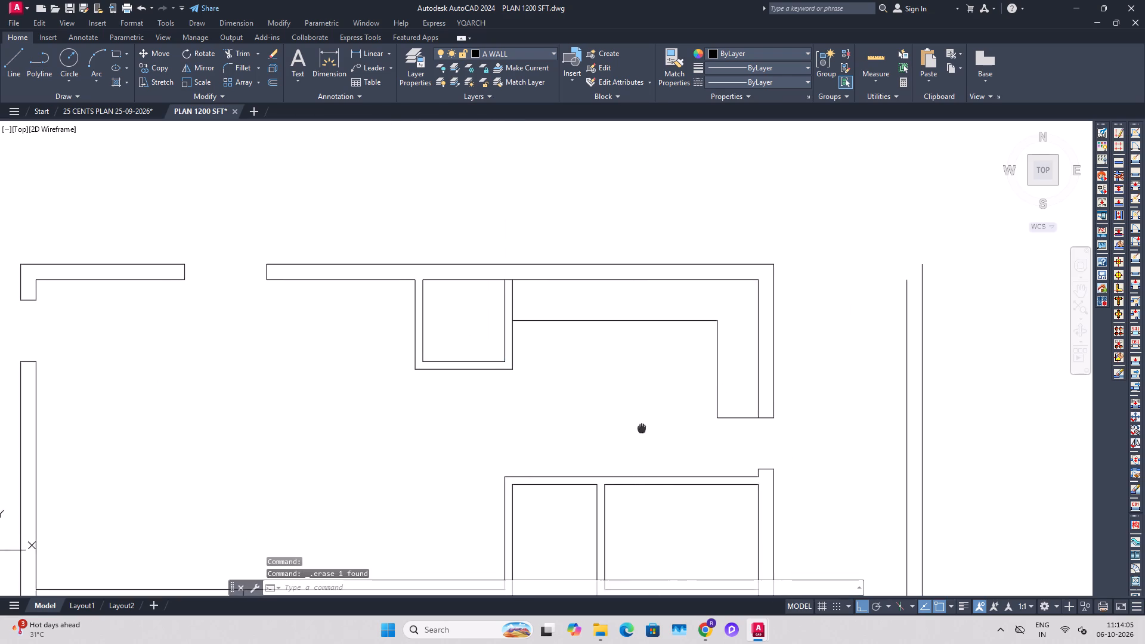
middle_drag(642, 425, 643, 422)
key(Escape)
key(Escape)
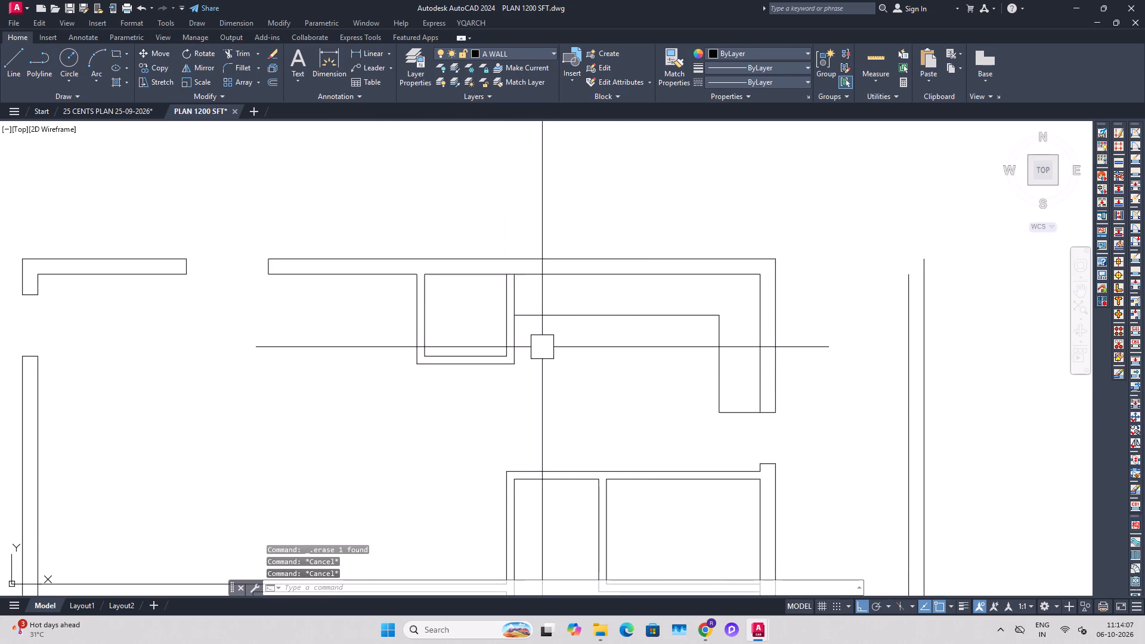
Save the floor plan drawing.
key(Escape)
key(Escape)
key(ctrl+s)
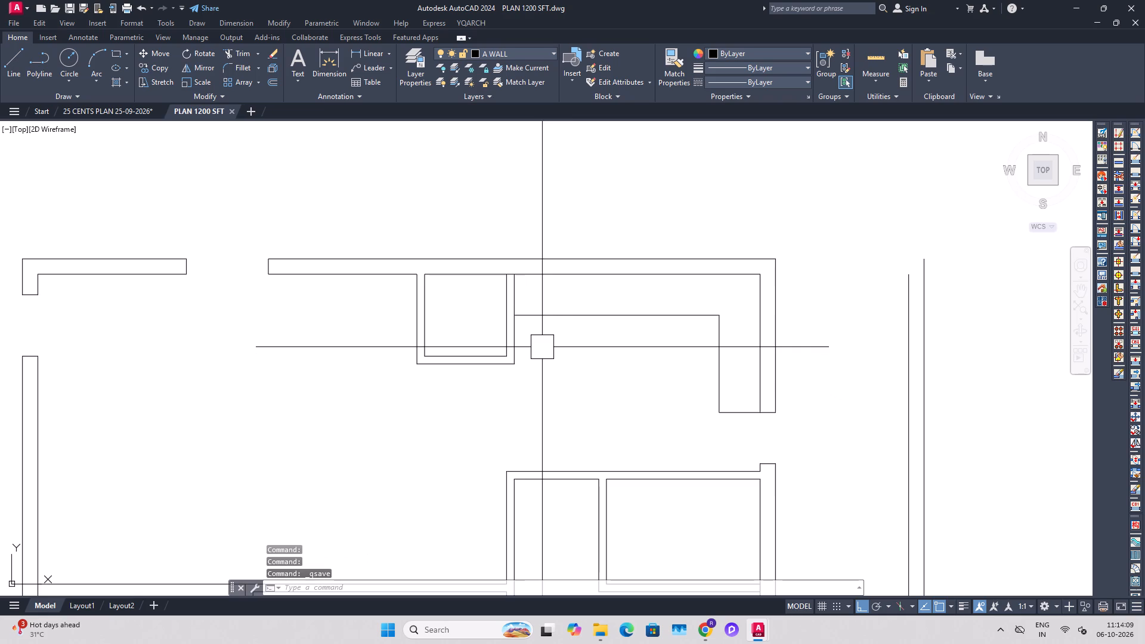
key(Escape)
key(Escape)
key(ctrl+s)
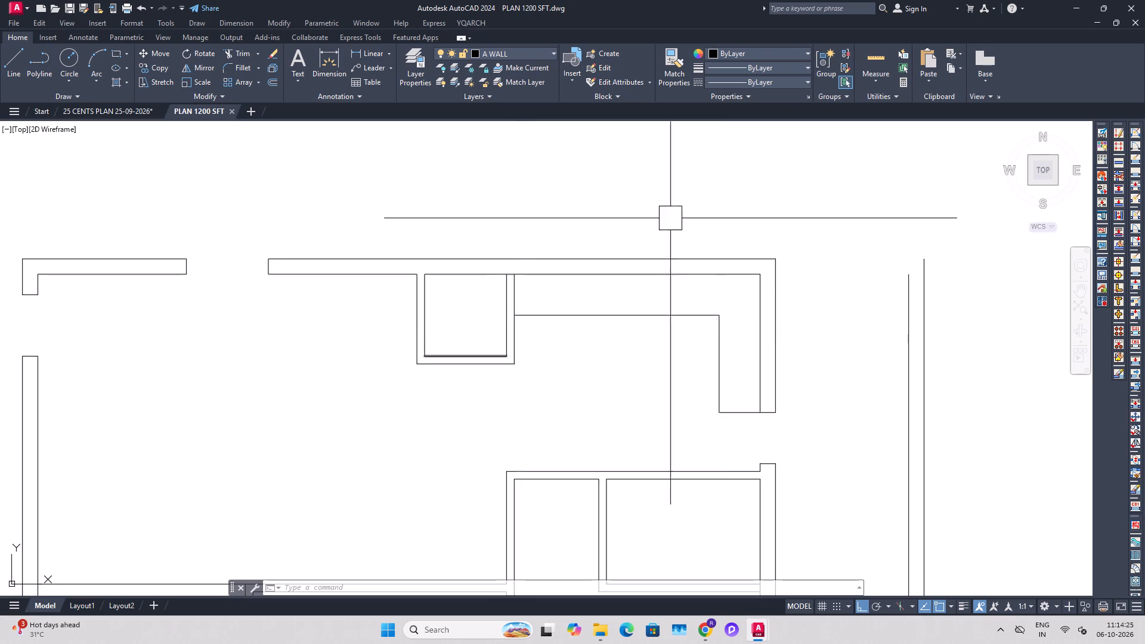
Examine the overall floor plan, including the counter area, the wall openings and the partitions around the lower rooms.
scroll(685, 247, down, 2)
middle_drag(684, 351, 666, 326)
key(Escape)
key(Escape)
scroll(673, 286, up, 1)
middle_drag(753, 326, 736, 304)
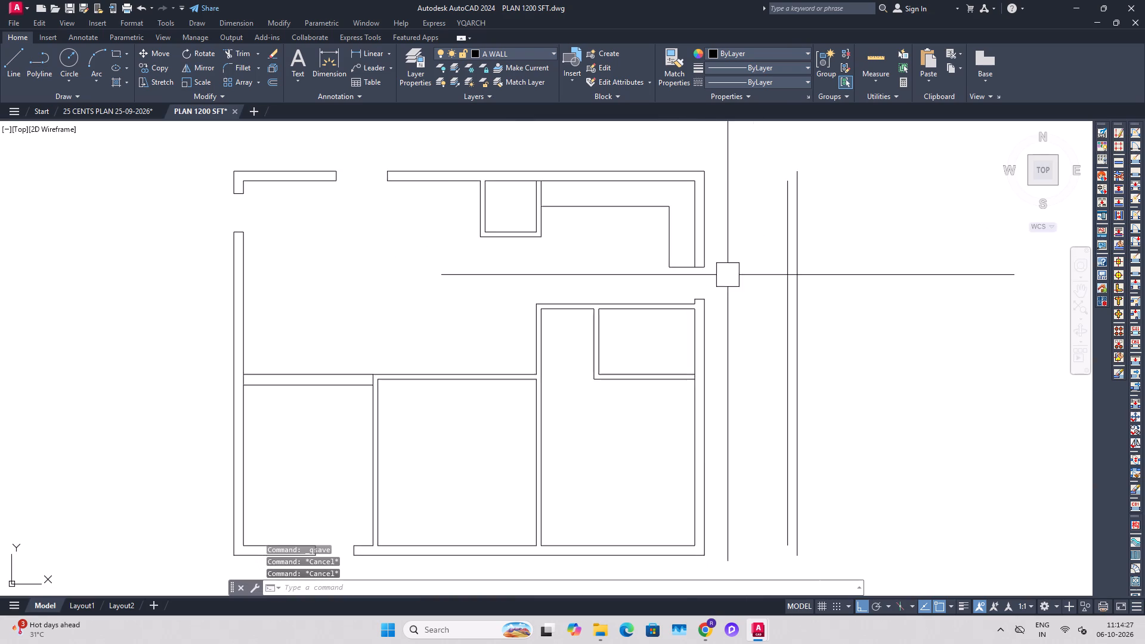
scroll(728, 275, down, 1)
middle_drag(713, 455, 708, 468)
scroll(610, 472, up, 1)
middle_drag(502, 413, 602, 418)
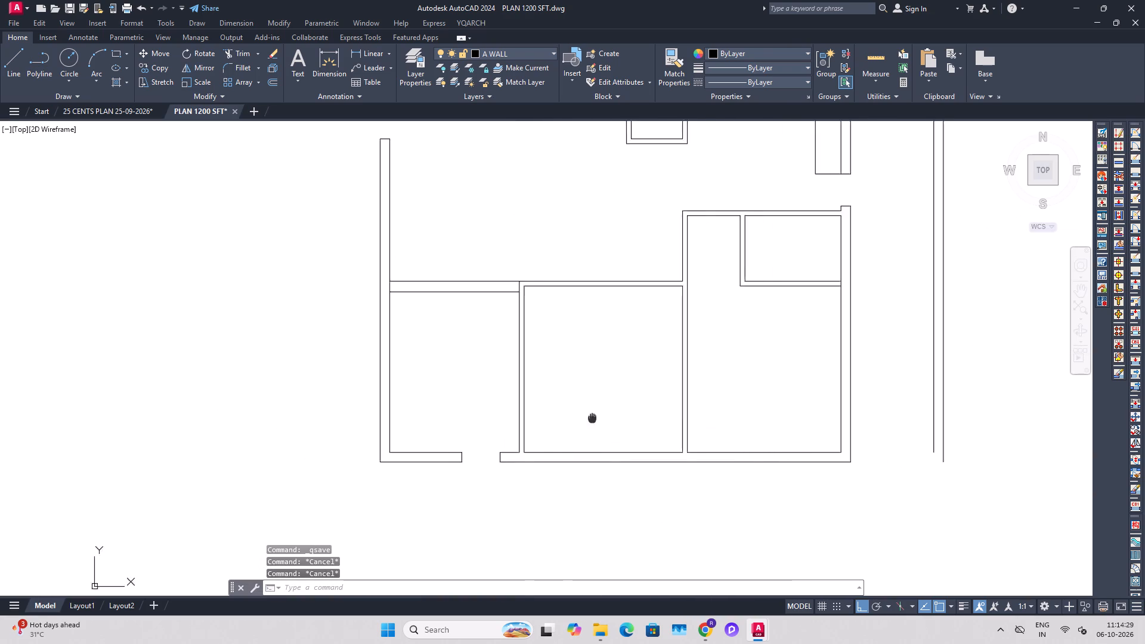
middle_drag(602, 418, 603, 419)
key(Escape)
key(Escape)
scroll(558, 295, up, 1)
middle_drag(558, 295, 570, 326)
scroll(534, 321, down, 1)
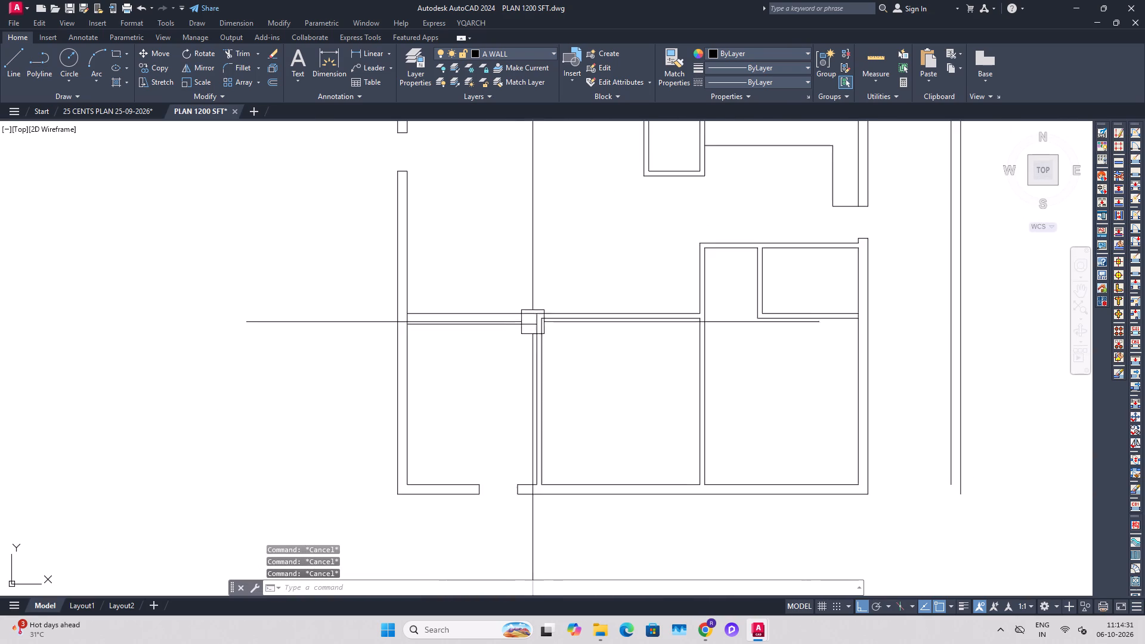
middle_drag(437, 340, 444, 360)
scroll(448, 363, down, 1)
middle_drag(497, 282, 466, 322)
key(Escape)
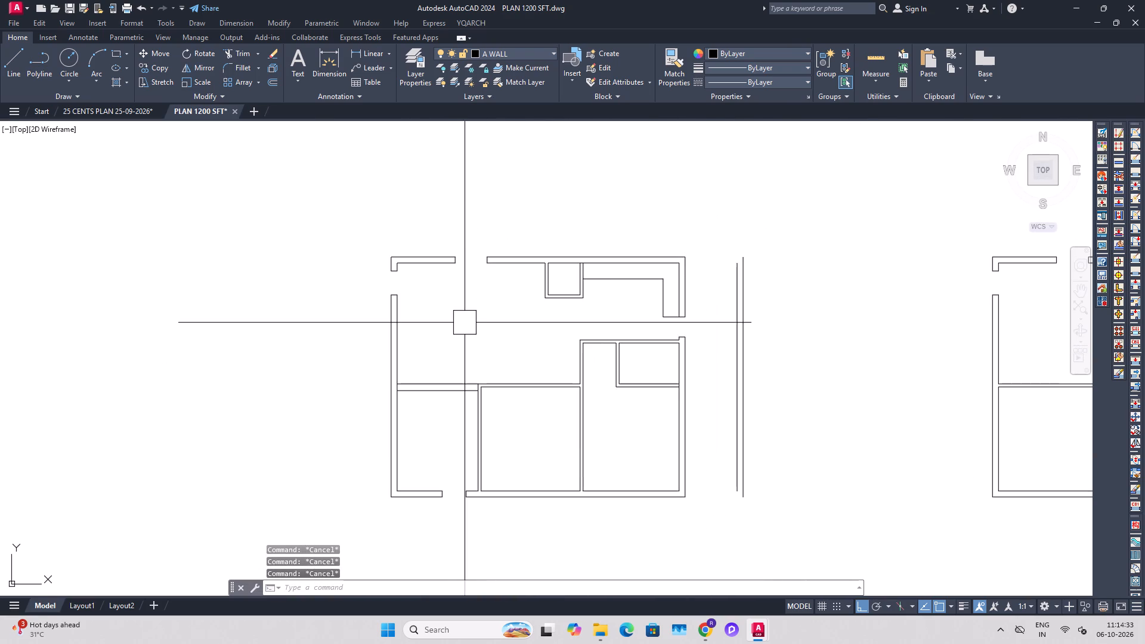
Save the floor plan drawing.
key(ctrl+s)
key(Escape)
key(Escape)
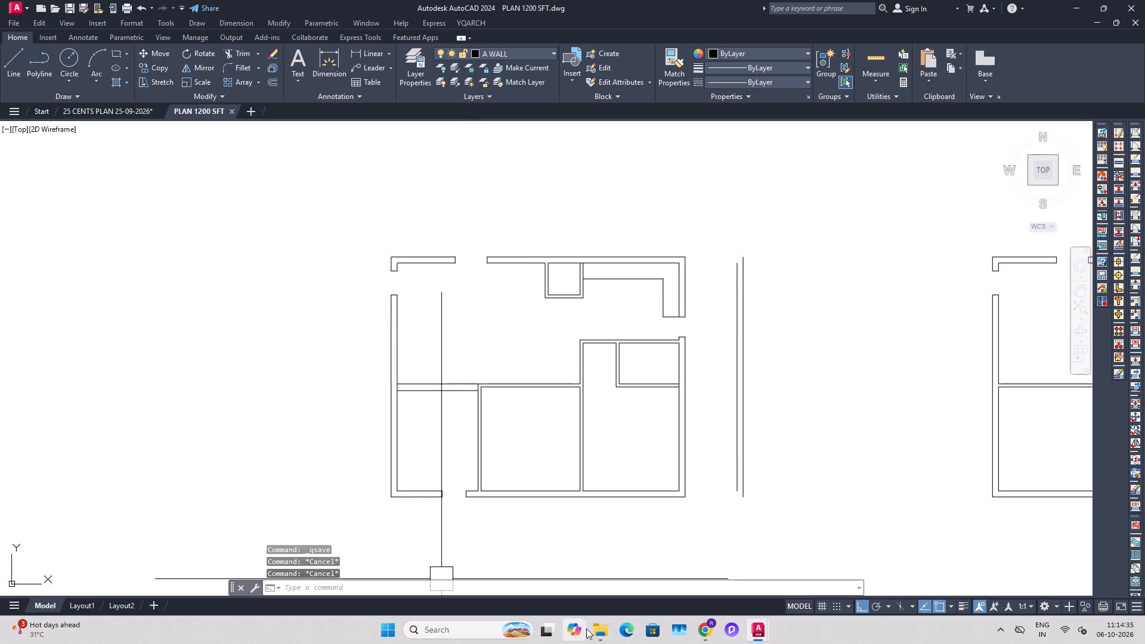
Switch to File Explorer and open NEW FURNITURE FILE from the design studio's FURNITURE AUTO CAD AND SKETCHUP FILES folder.
click(580, 573)
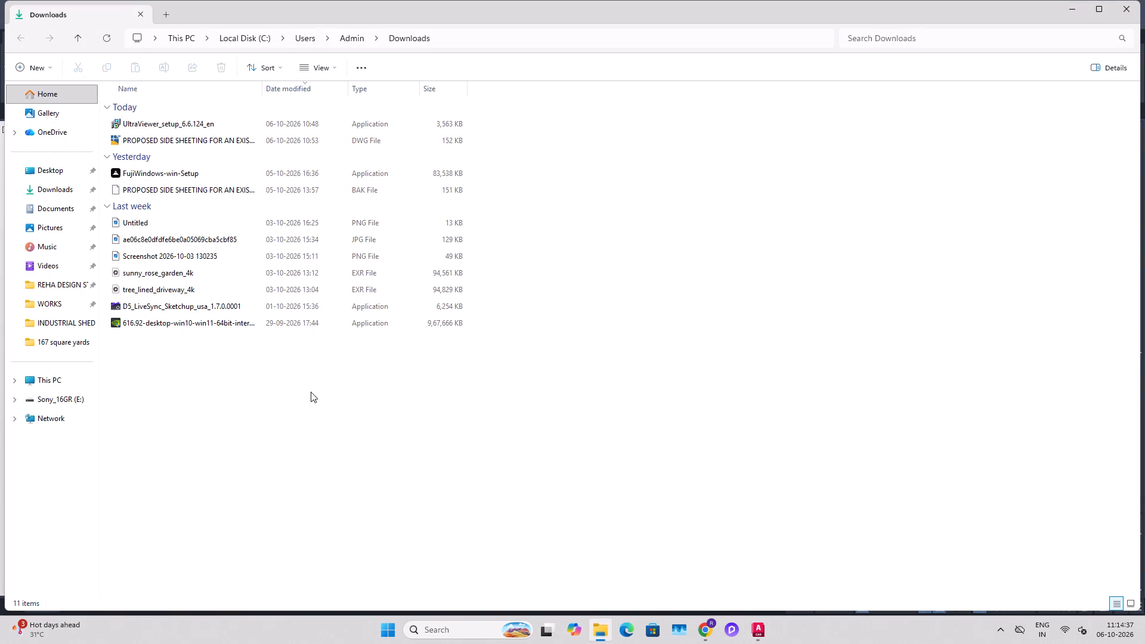
click(78, 286)
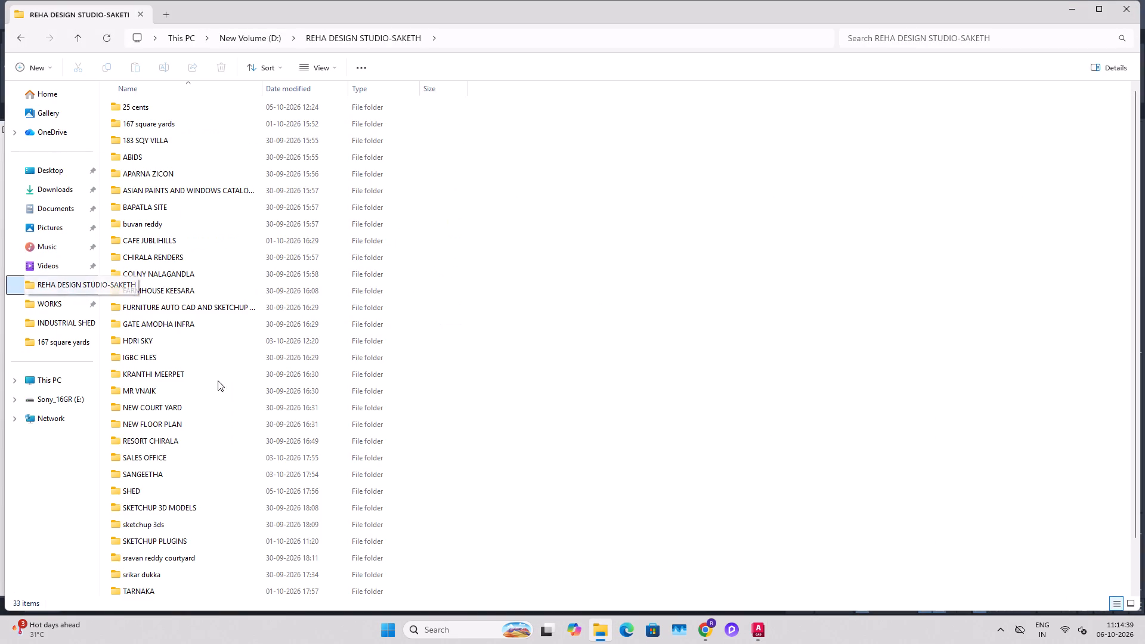
key(f)
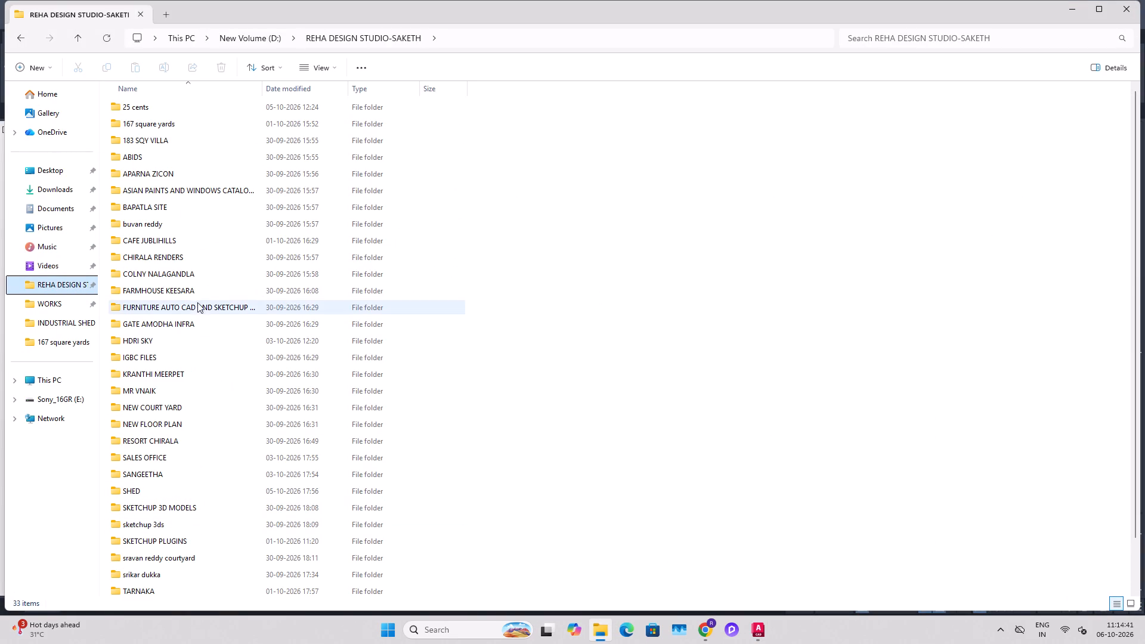
key(f)
scroll(209, 292, down, 1)
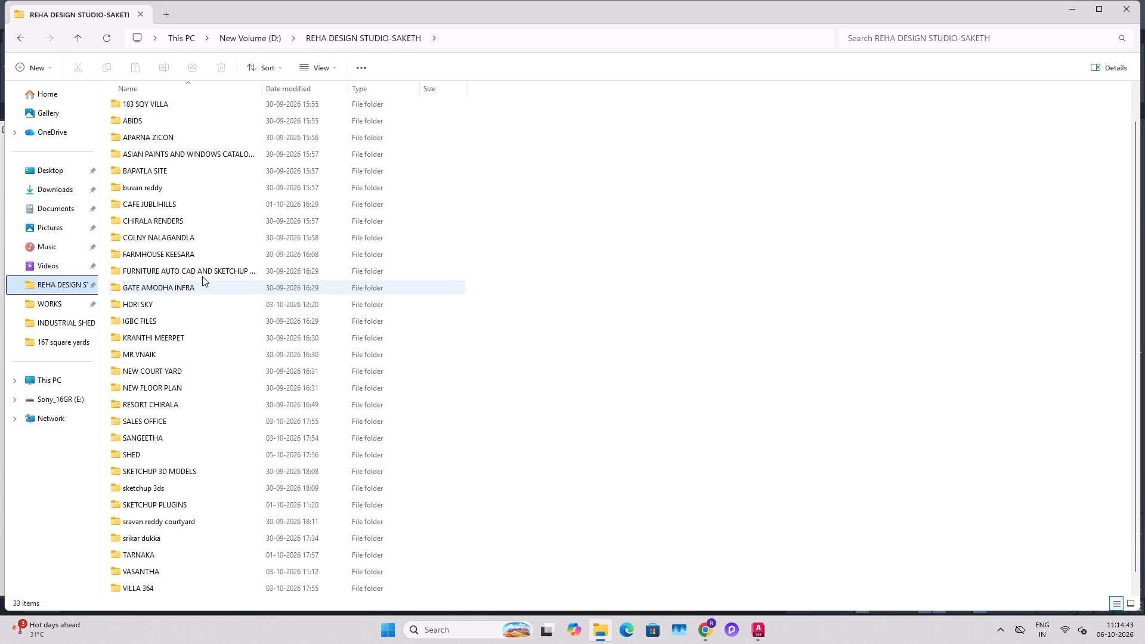
double_click(199, 271)
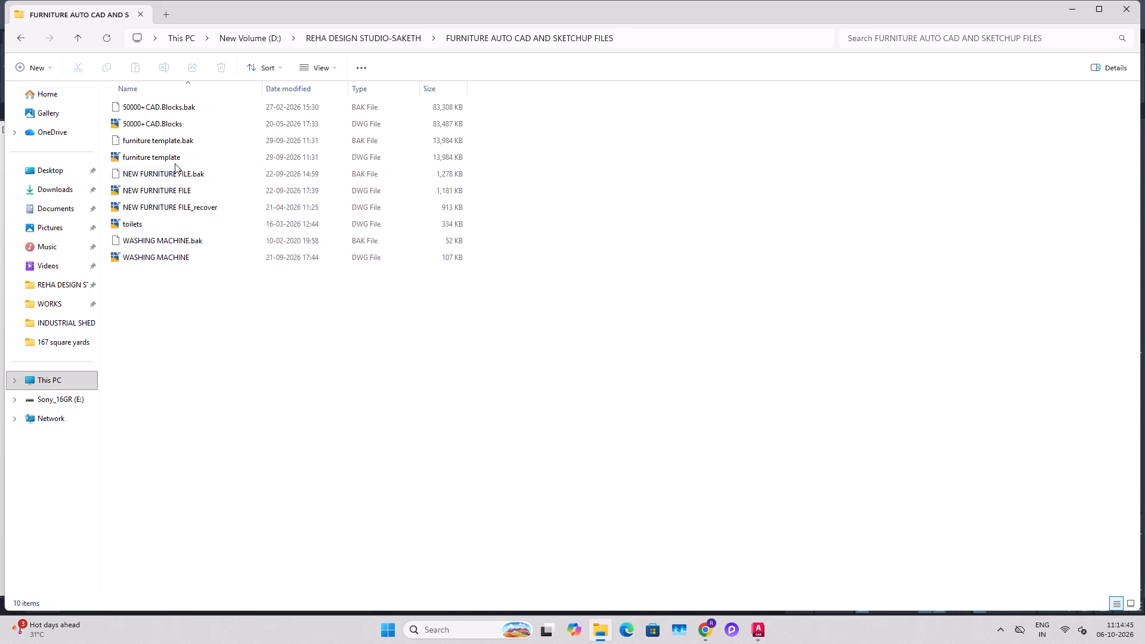
double_click(168, 189)
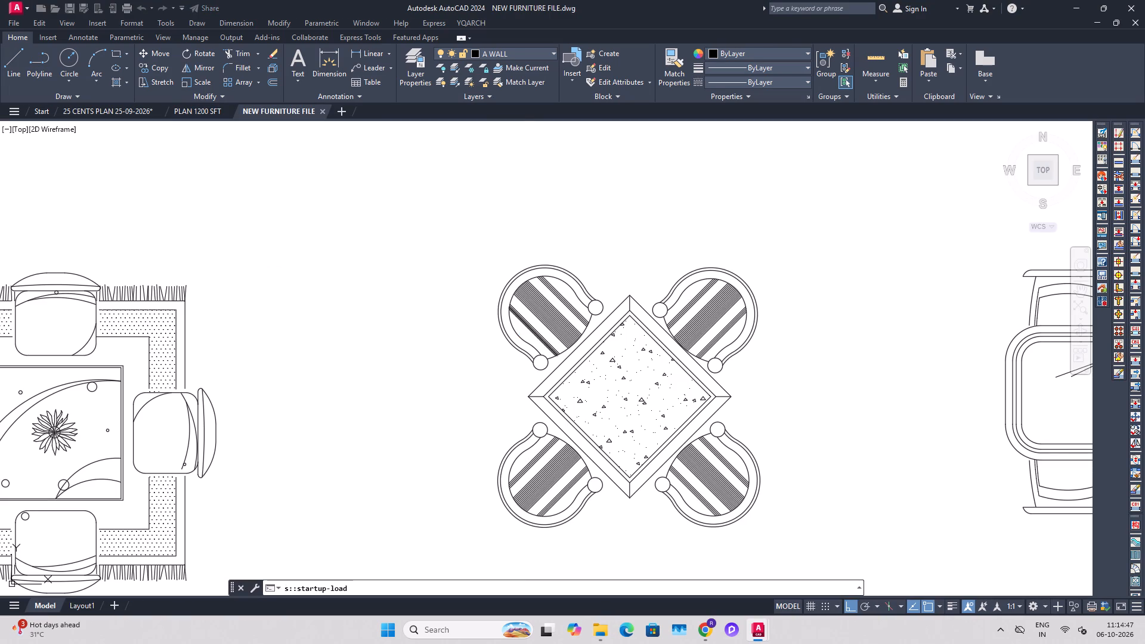
Copy the framed sheet of door, window, ventilator and furniture blocks from the furniture drawing.
scroll(523, 329, down, 6)
middle_drag(499, 290, 500, 376)
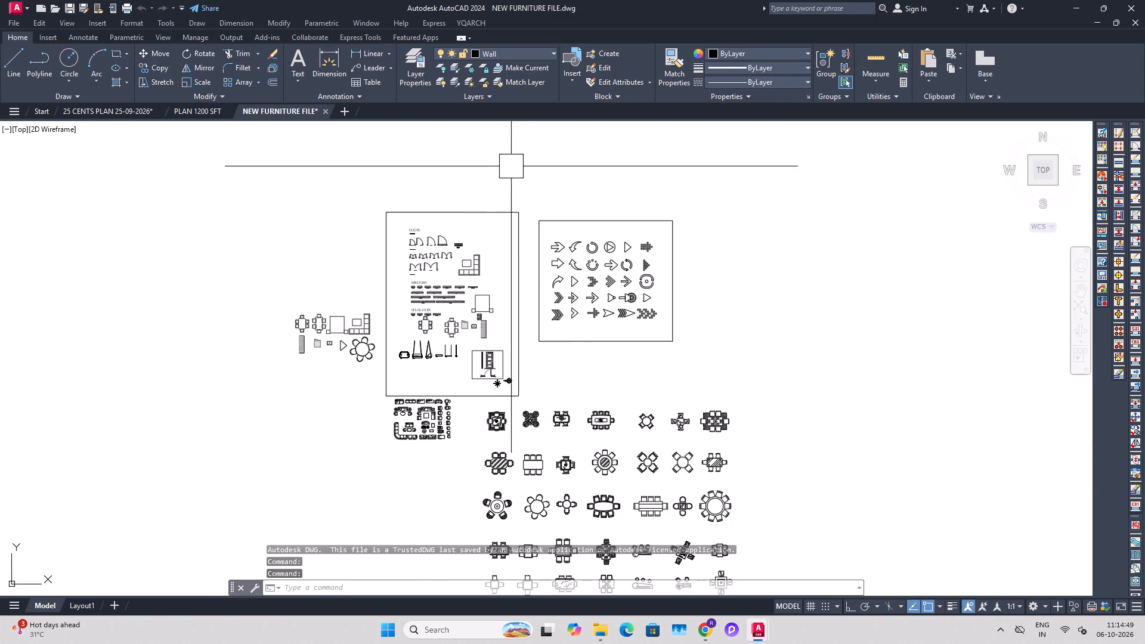
drag(512, 168, 505, 179)
click(385, 395)
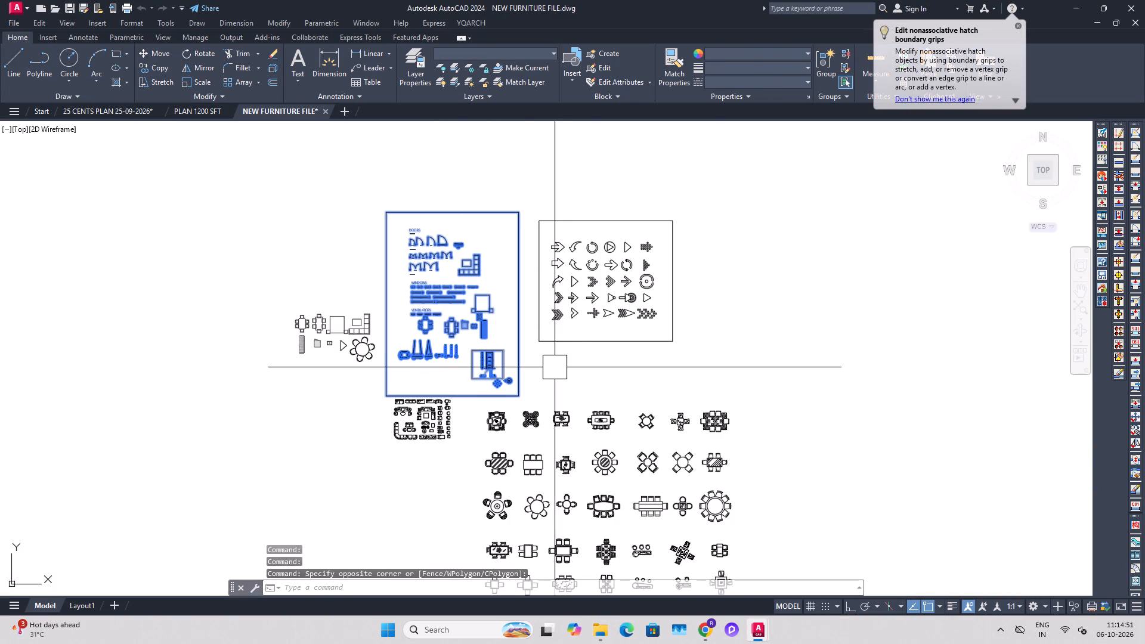
key(ctrl+c)
key(ctrl+c)
Paste the copied block sheet into PLAN 1200 SFT near the top of the first floor plan and save.
click(213, 107)
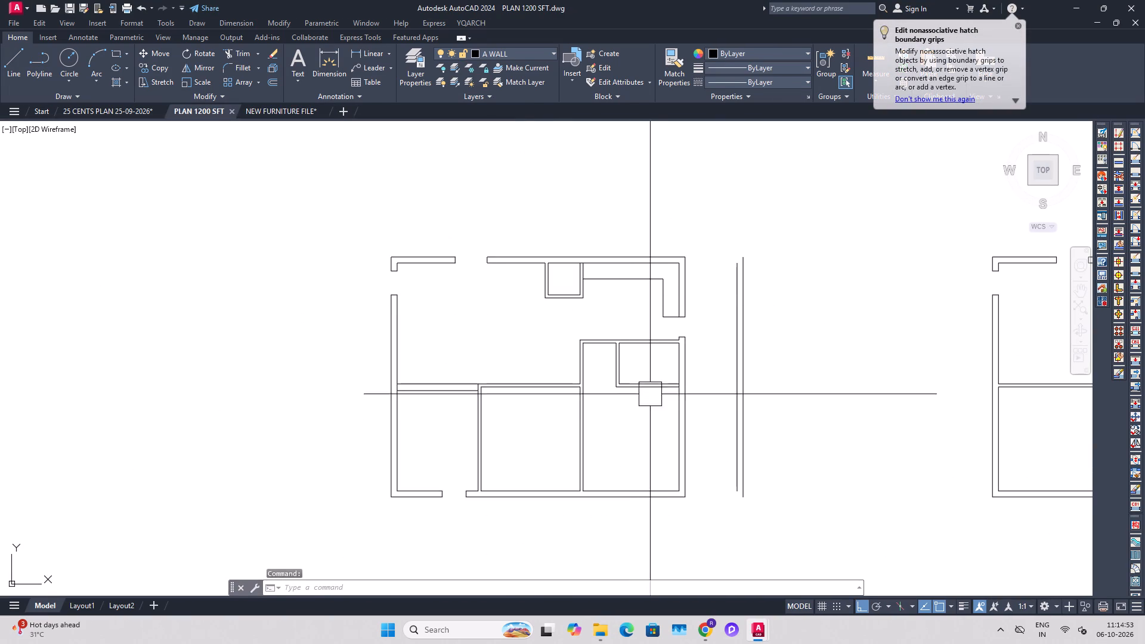
key(ctrl+v)
scroll(165, 494, down, 2)
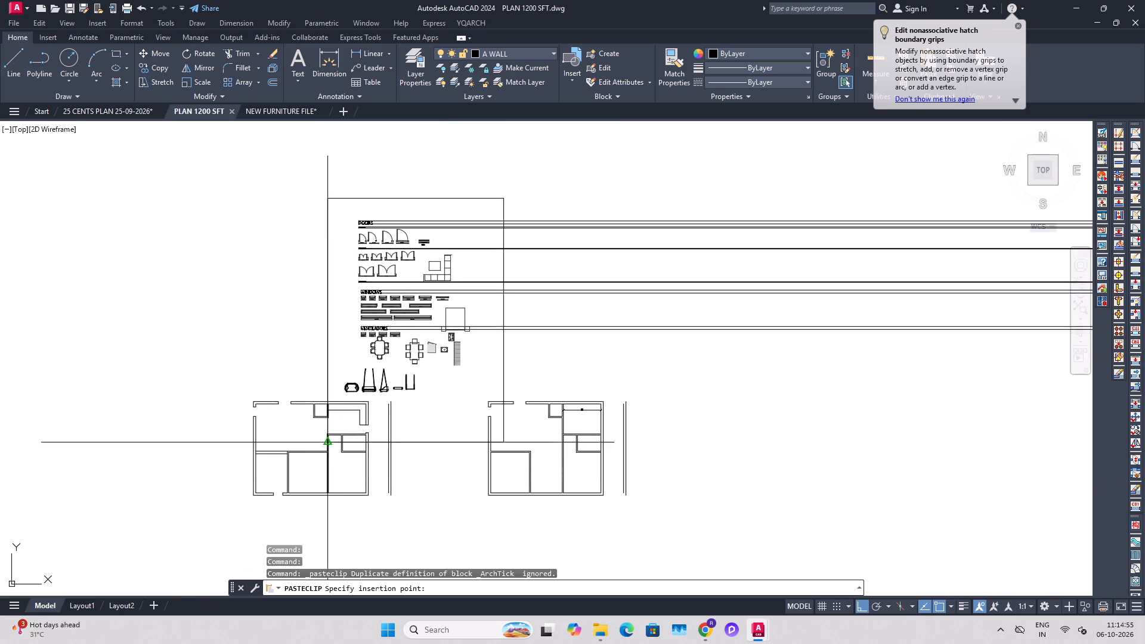
click(298, 417)
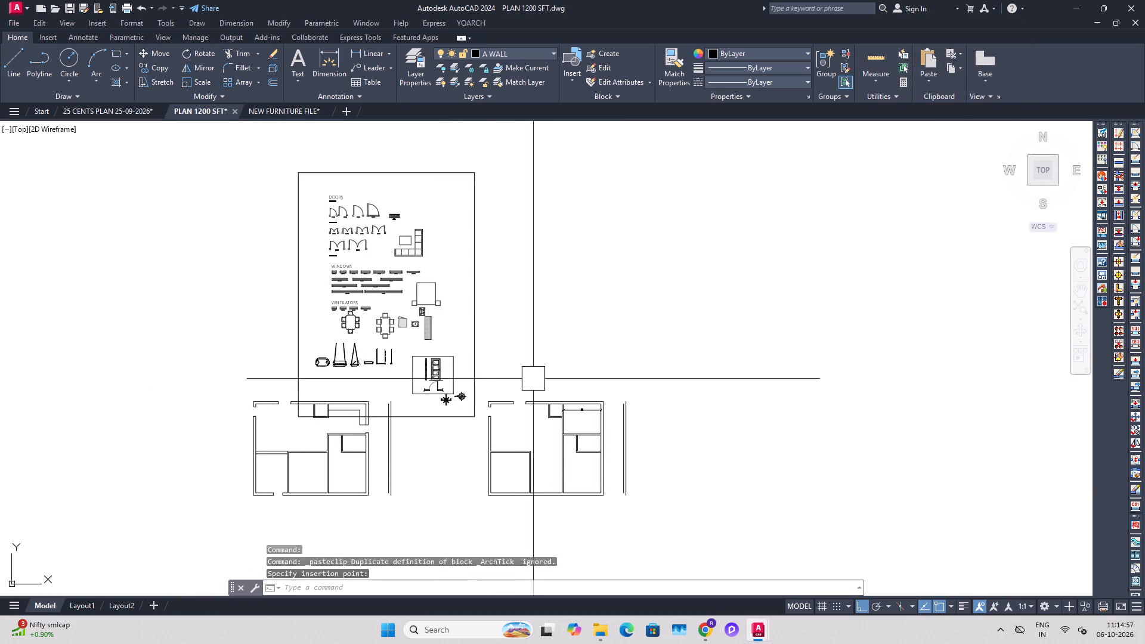
key(ctrl+s)
Move the pasted block sheet straight up, clear of the floor plans.
click(244, 145)
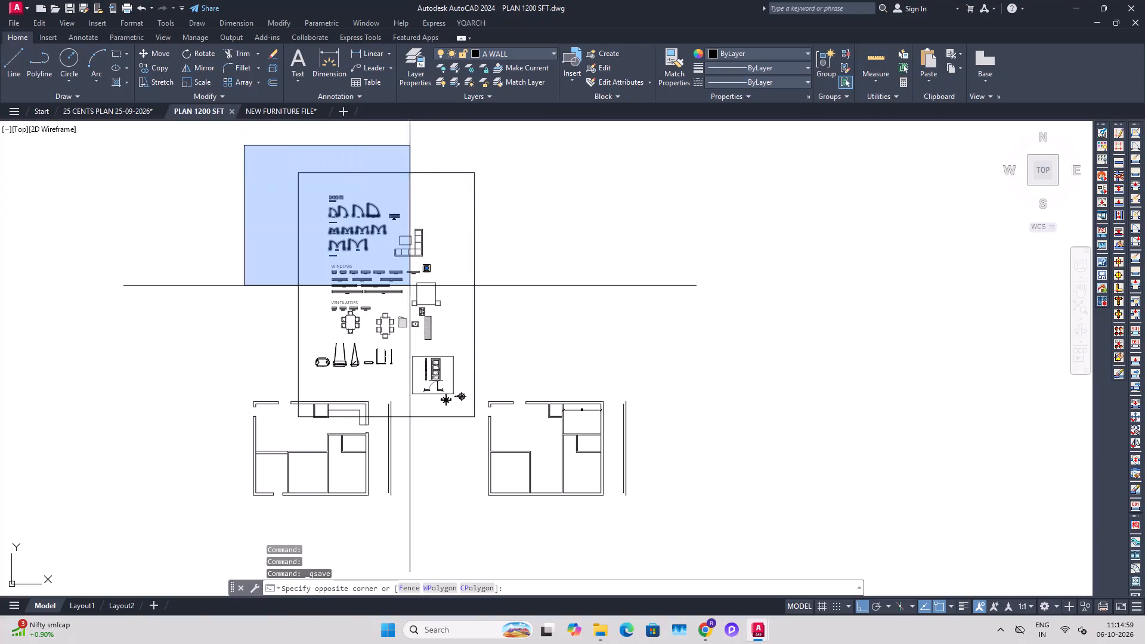
key(Escape)
middle_drag(444, 439, 456, 459)
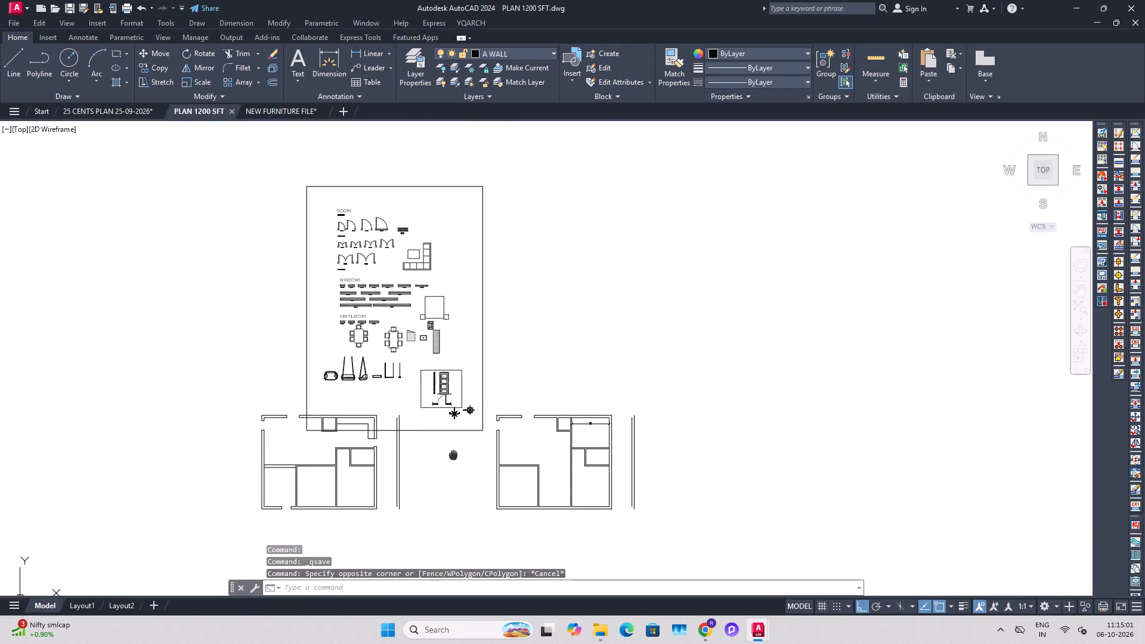
middle_drag(456, 459, 459, 466)
drag(467, 475, 460, 450)
click(425, 255)
drag(598, 216, 543, 246)
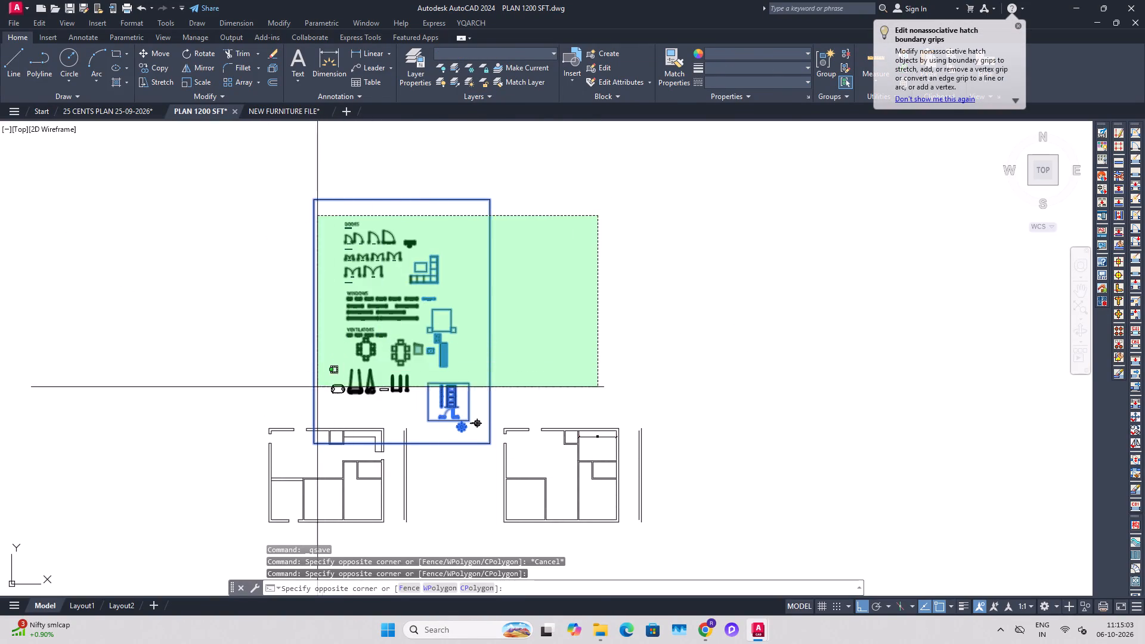
click(312, 392)
scroll(507, 440, up, 2)
drag(479, 336, 465, 350)
click(354, 435)
scroll(407, 407, down, 2)
middle_drag(482, 330, 485, 341)
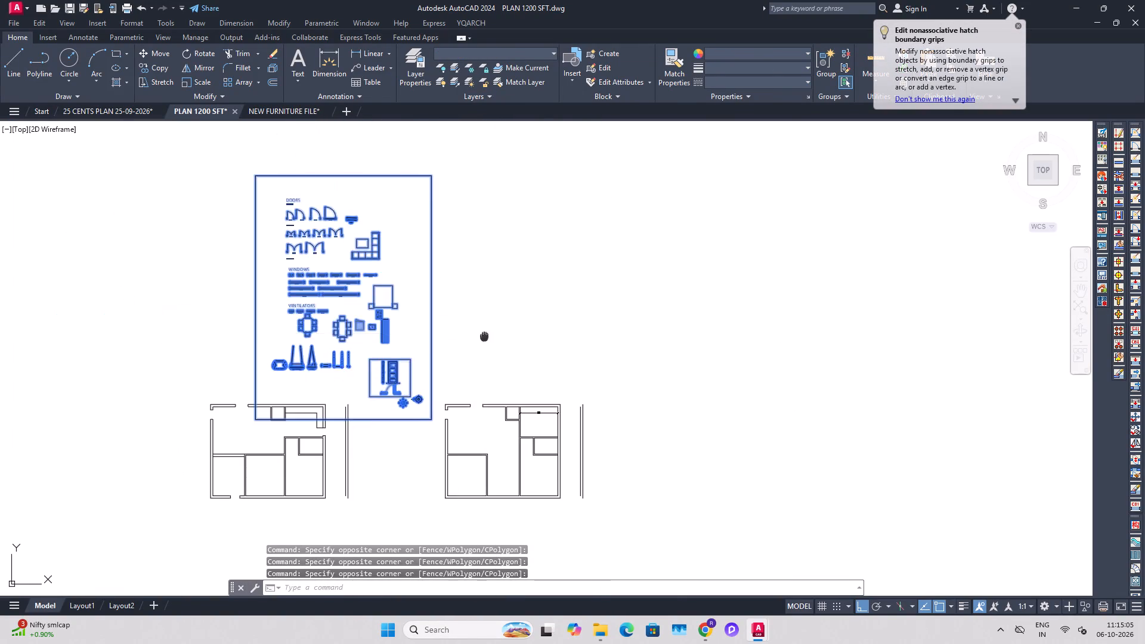
middle_drag(485, 341, 512, 415)
click(521, 411)
click(248, 241)
text(M)
key(space)
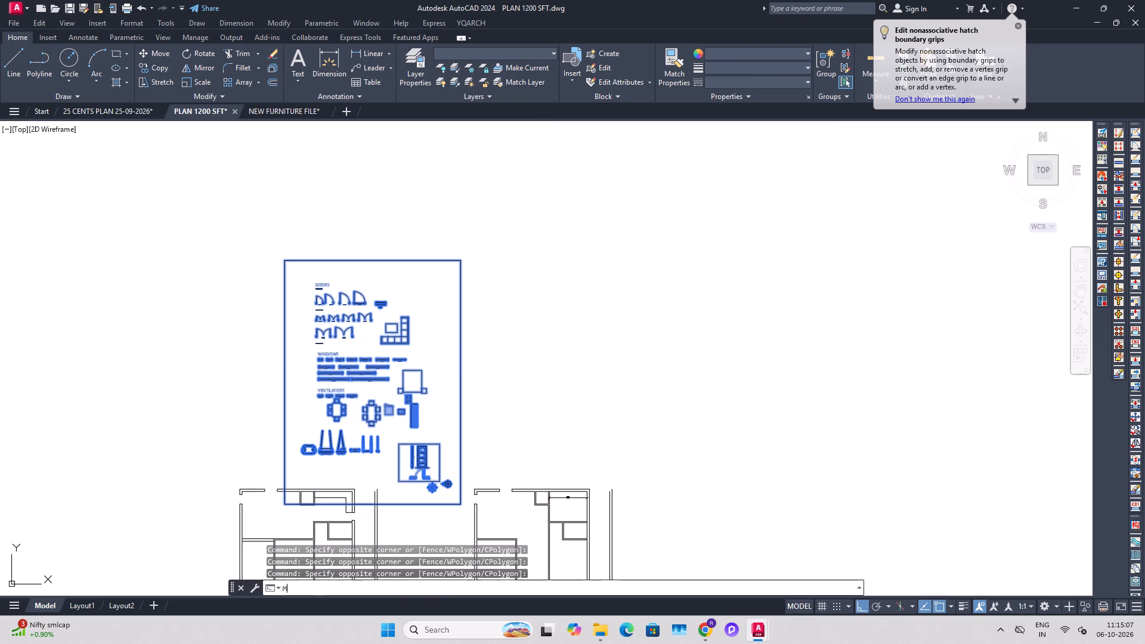
click(549, 370)
click(546, 268)
key(Escape)
key(Escape)
Save the PLAN 1200 SFT drawing with the repositioned block sheet.
key(ctrl+s)
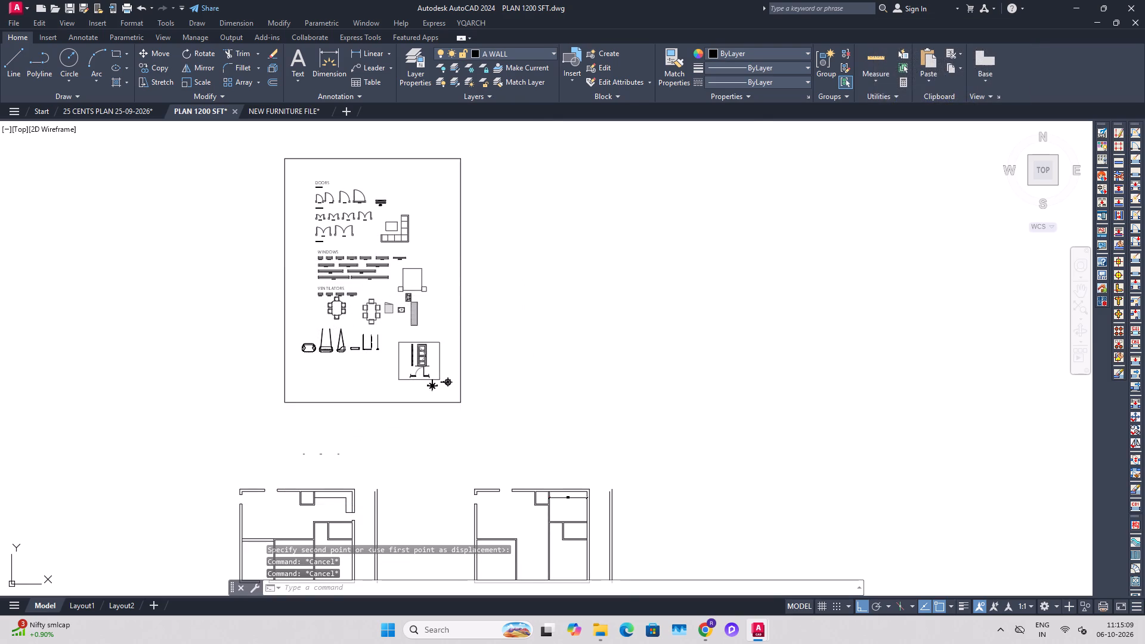
key(ctrl+s)
key(ctrl+s)
key(Escape)
key(Escape)
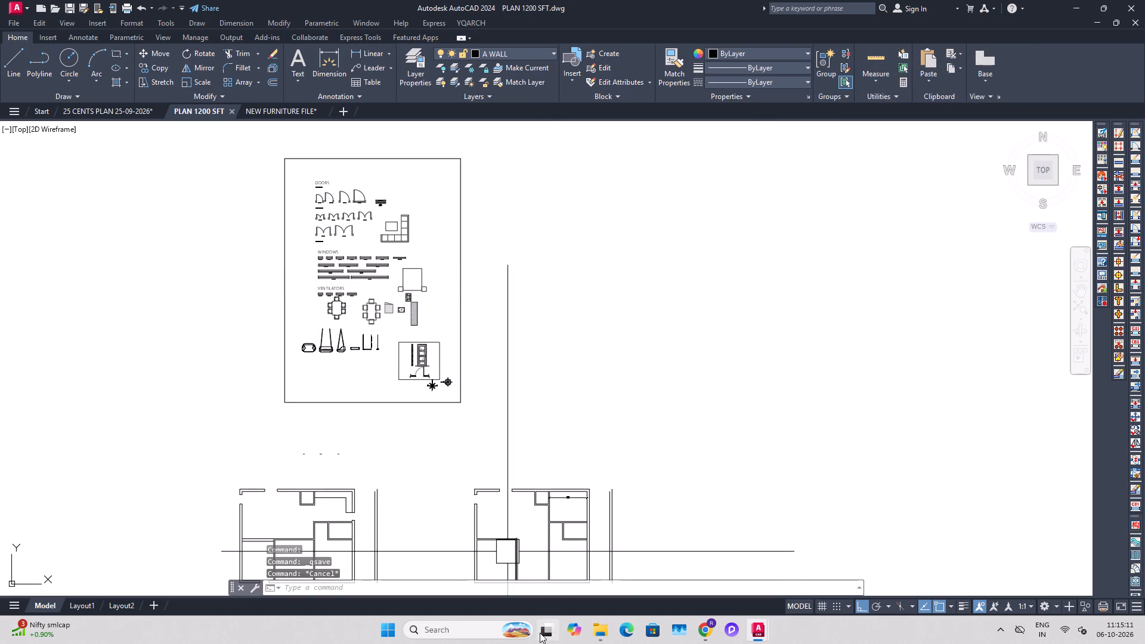
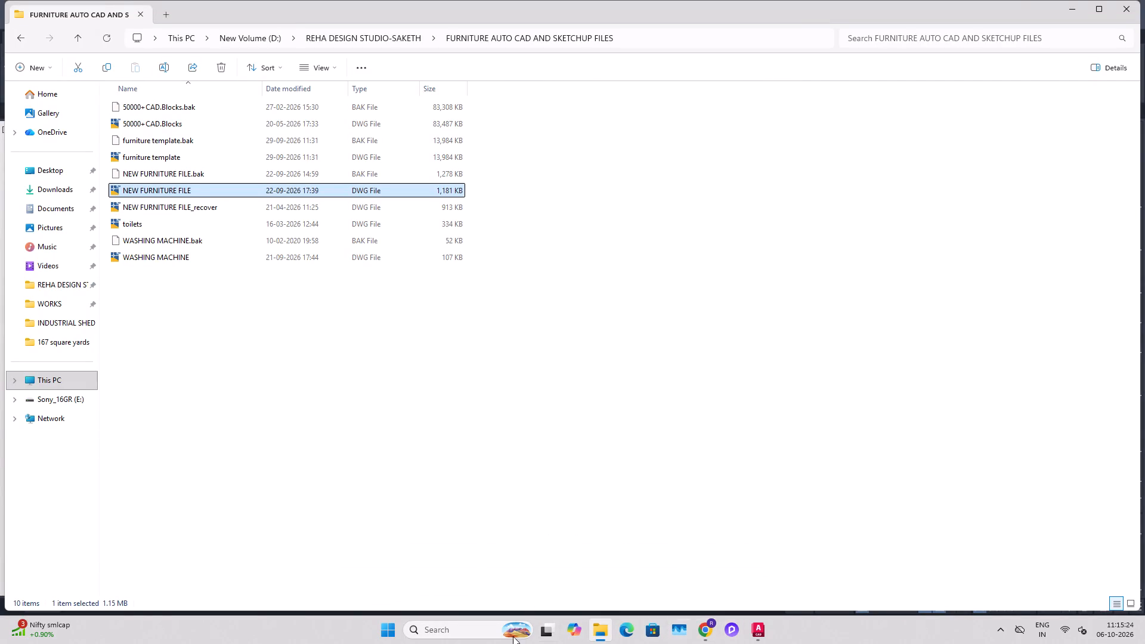
Minimize the furniture files folder window and return to the PLAN 1200 SFT drawing in AutoCAD with no command active.
click(551, 639)
click(537, 547)
key(Escape)
key(Escape)
key(Escape)
click(1073, 4)
key(Escape)
key(Escape)
key(Escape)
key(Escape)
key(Escape)
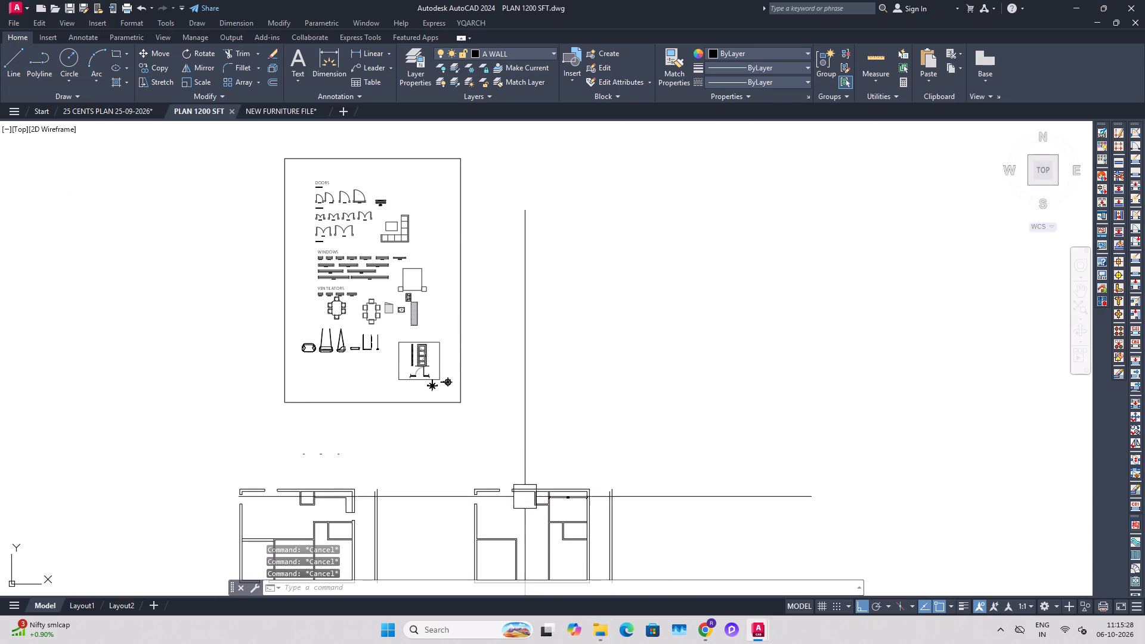
Bring up the overview of open windows and desktops.
click(543, 643)
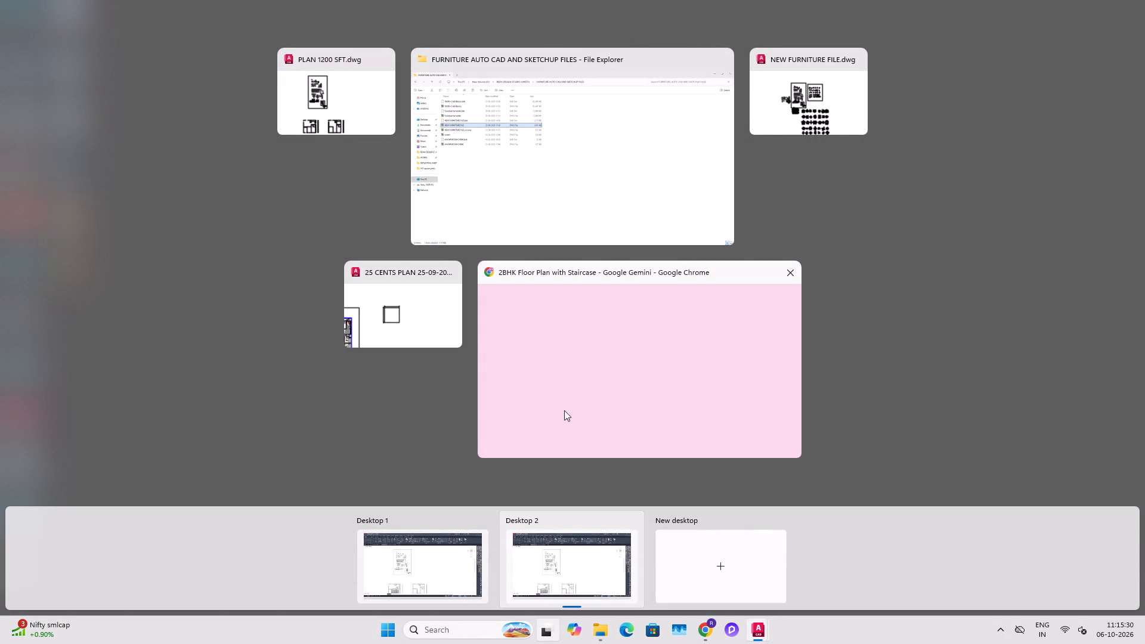
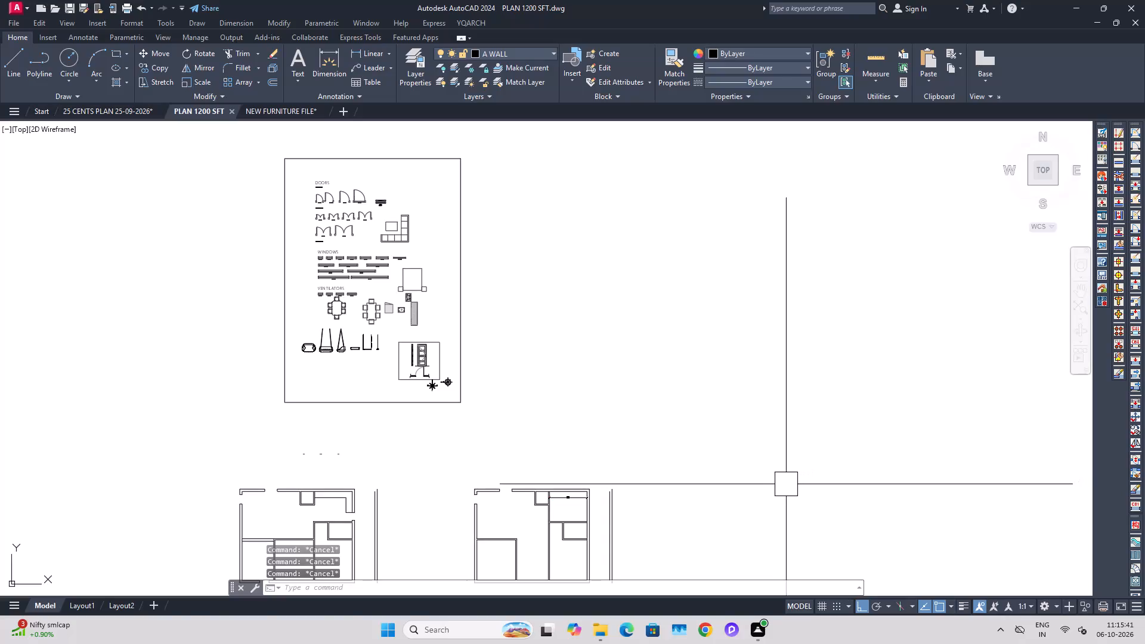
Leave the desktop overview and return to the PLAN 1200 SFT drawing with no command active.
click(556, 551)
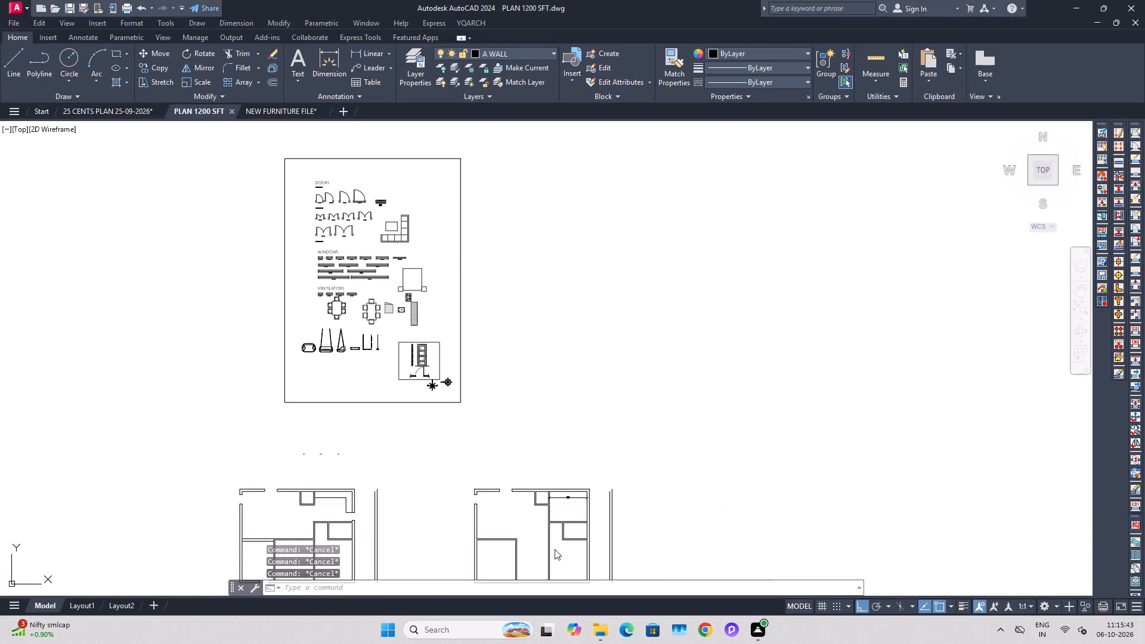
key(Escape)
key(Escape)
key(Escape)
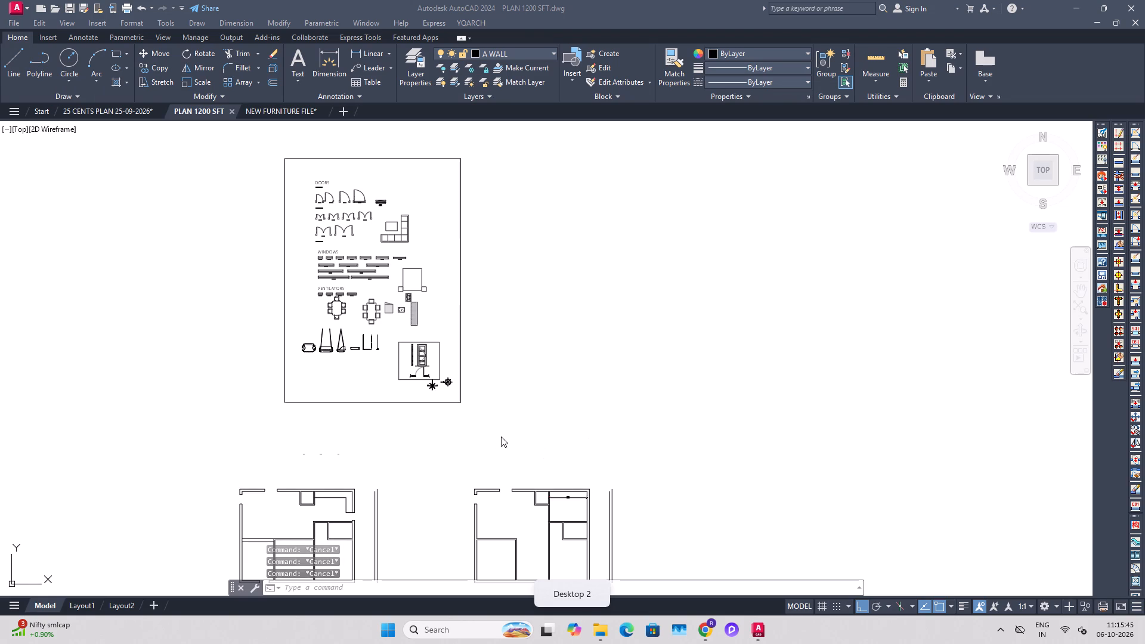
Copy the 4'0" X 9" double door from the block sheet to the edge of the plan's top wall opening.
middle_drag(465, 460, 589, 430)
scroll(350, 224, up, 5)
middle_drag(335, 206, 458, 311)
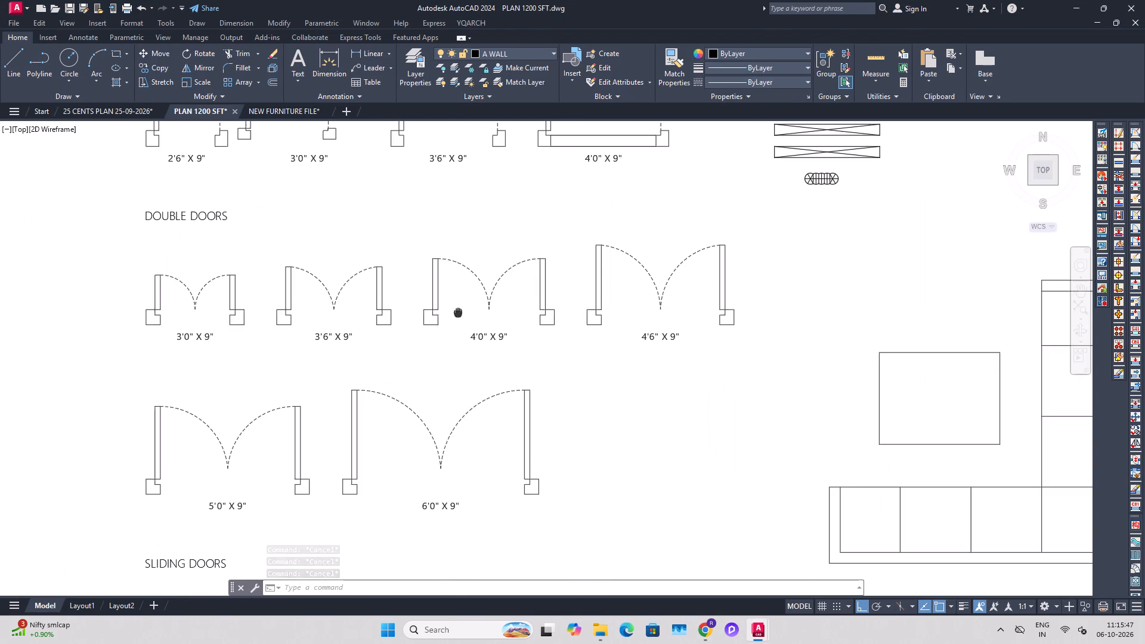
middle_drag(366, 283, 429, 318)
click(431, 318)
key(Escape)
click(530, 323)
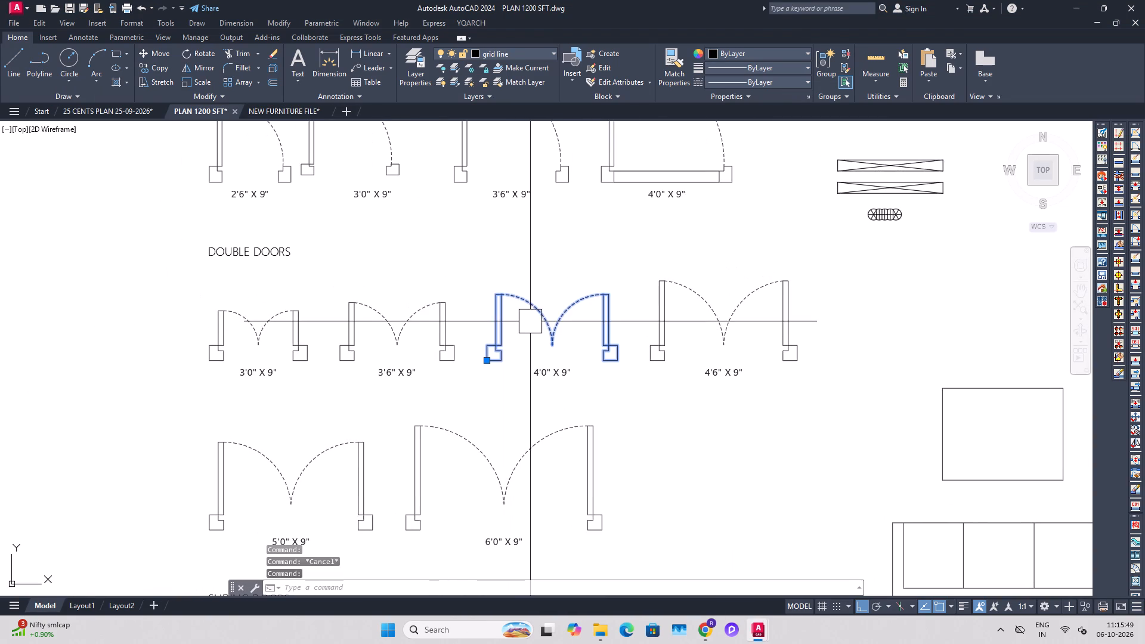
key(c)
text(O)
key(space)
click(482, 362)
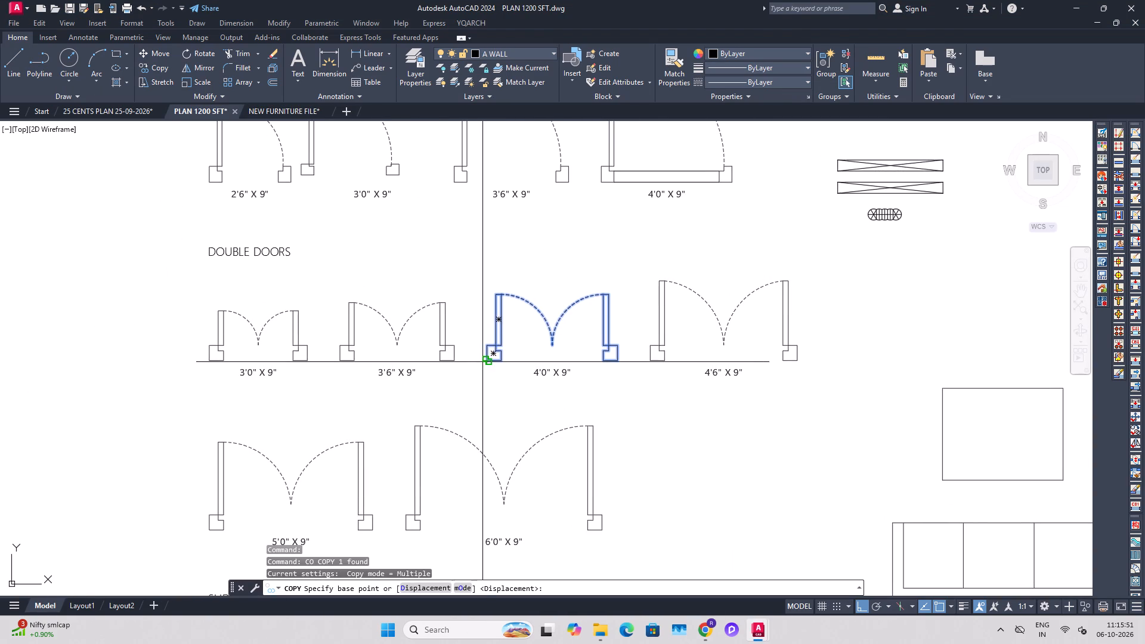
scroll(502, 382, down, 3)
middle_drag(494, 423, 612, 317)
scroll(616, 332, down, 3)
middle_drag(579, 395, 637, 286)
scroll(587, 372, down, 2)
scroll(641, 333, up, 3)
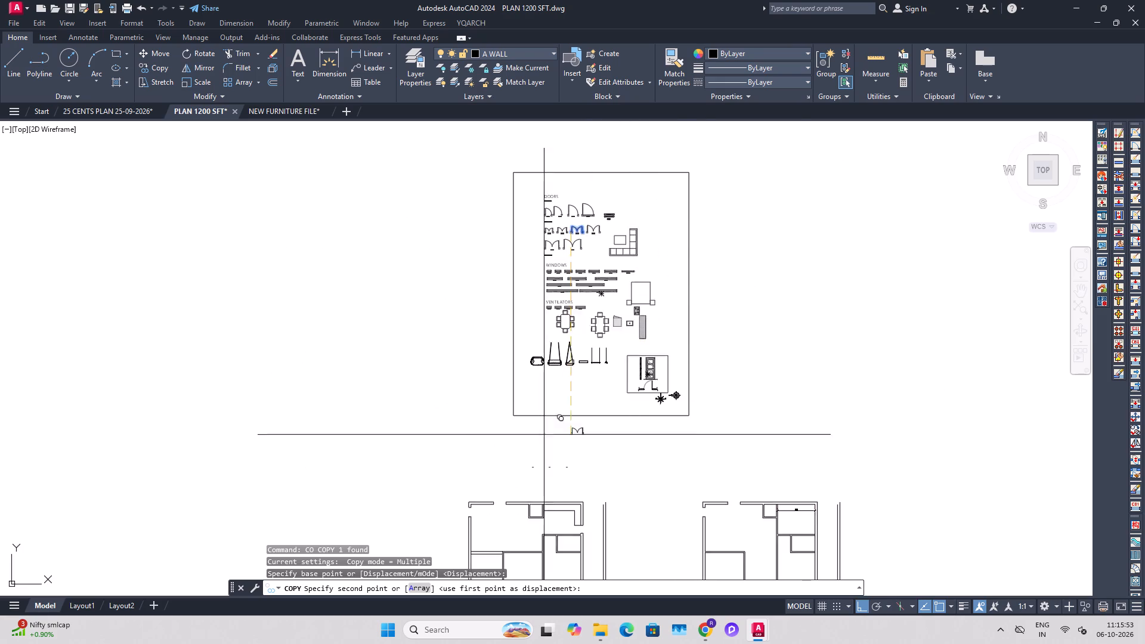
scroll(520, 452, up, 2)
middle_drag(518, 461, 563, 363)
scroll(548, 457, up, 3)
click(429, 503)
key(Escape)
key(Escape)
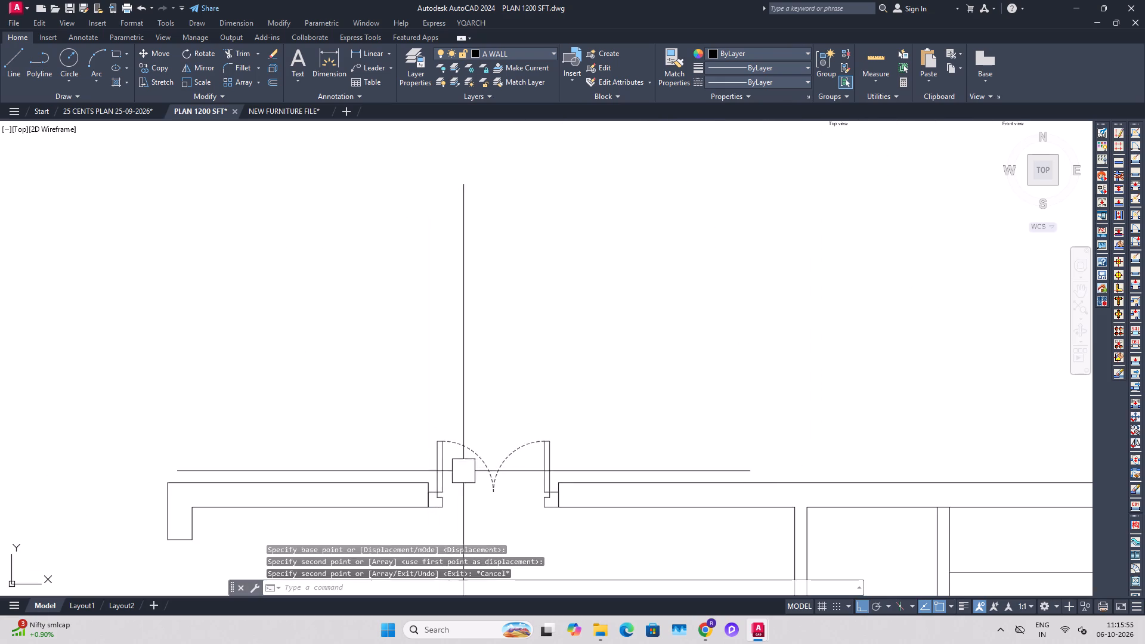
Mirror the placed 4'0" double door about a horizontal line, erasing the source, so it swings into the room.
click(471, 460)
key(m)
key(i)
key(space)
click(490, 496)
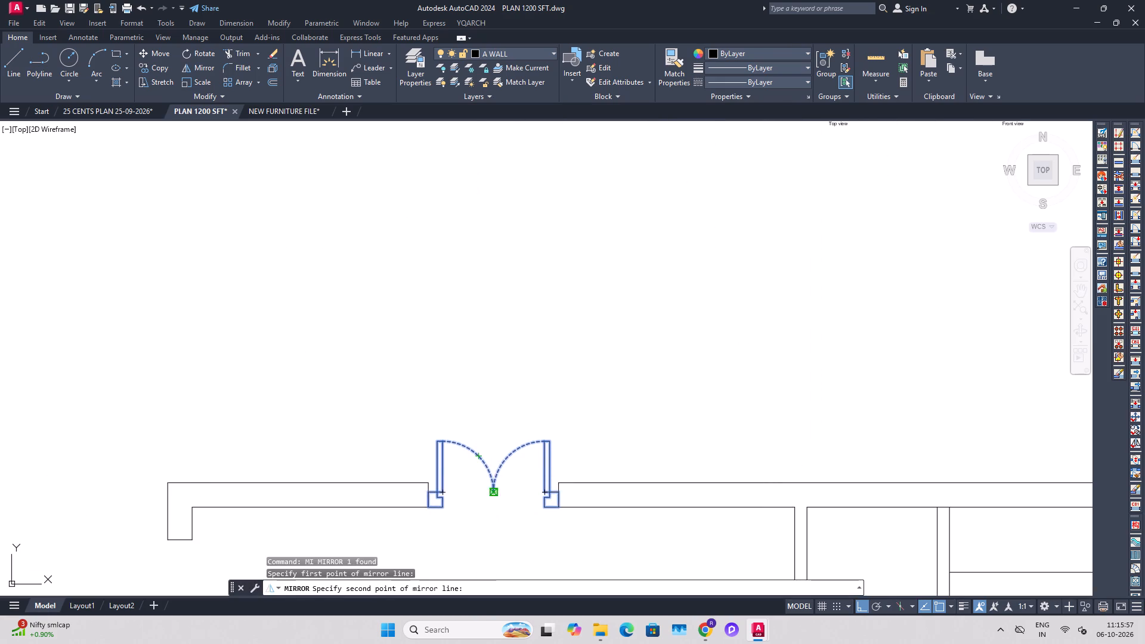
middle_drag(456, 547, 465, 437)
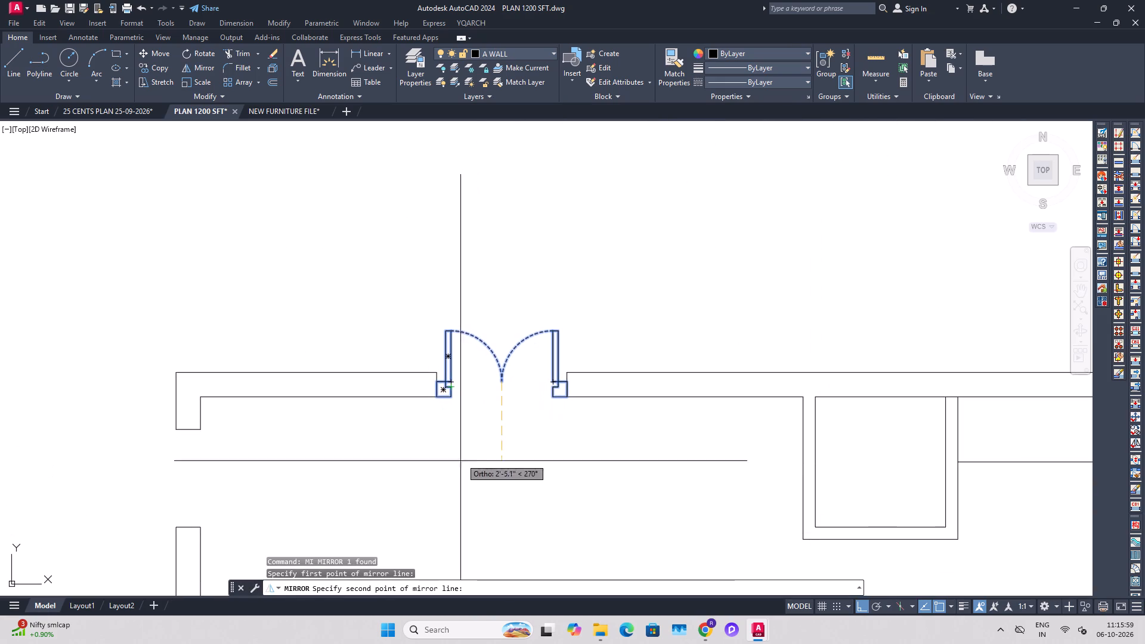
click(373, 472)
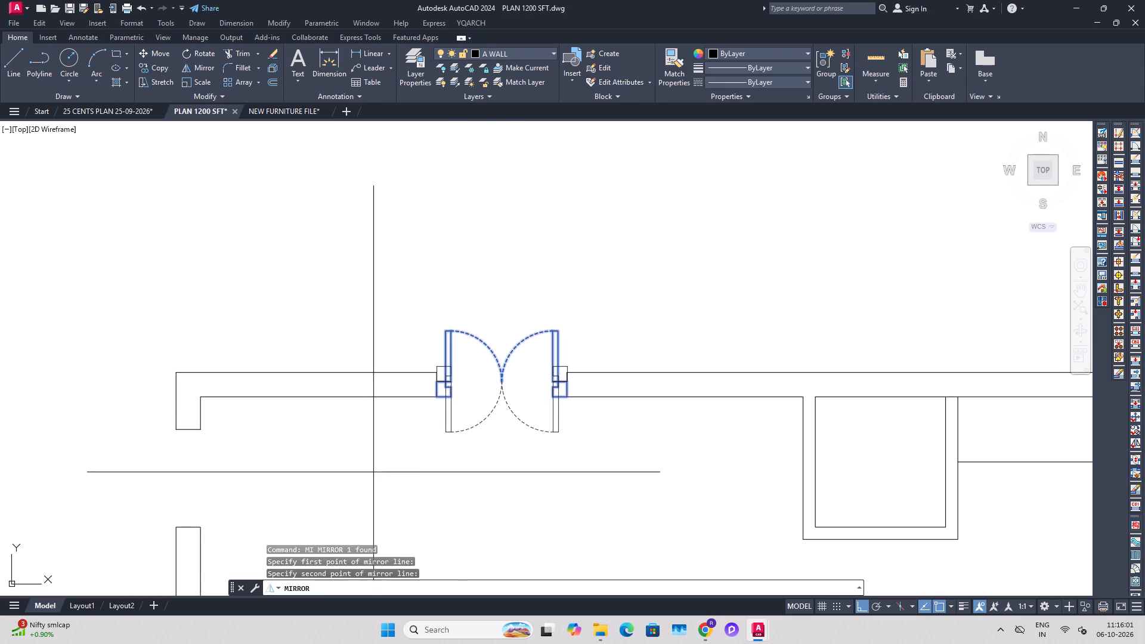
click(425, 470)
click(414, 592)
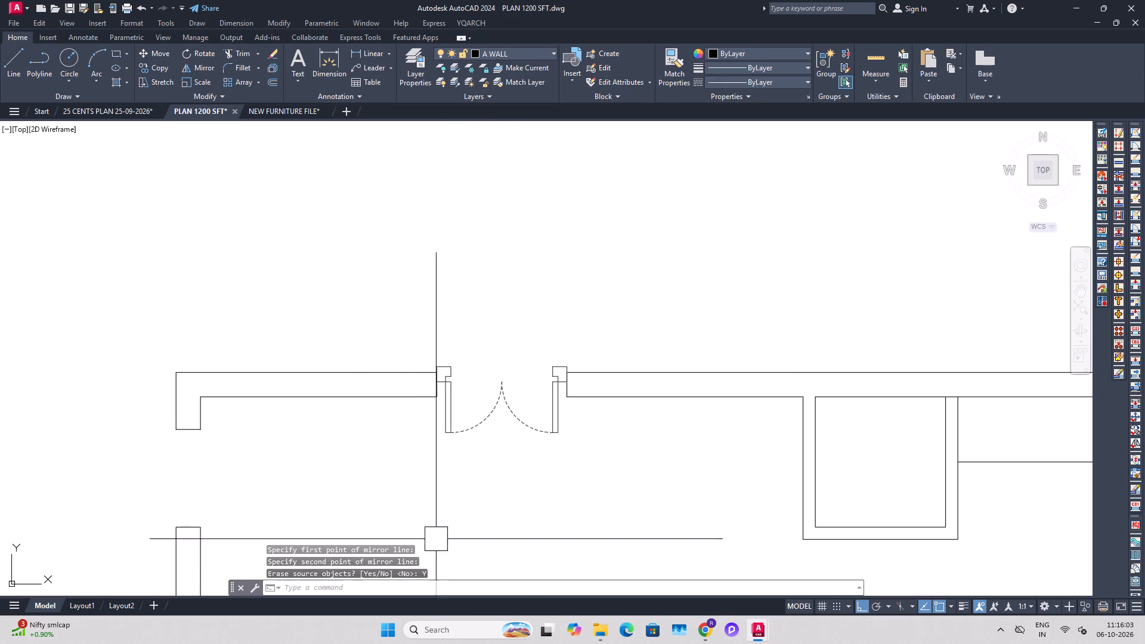
Move the mirrored double door so its frame's upper outer corner meets the outer corner of the top wall opening.
click(490, 405)
scroll(453, 389, up, 2)
text(M)
key(space)
scroll(419, 364, up, 2)
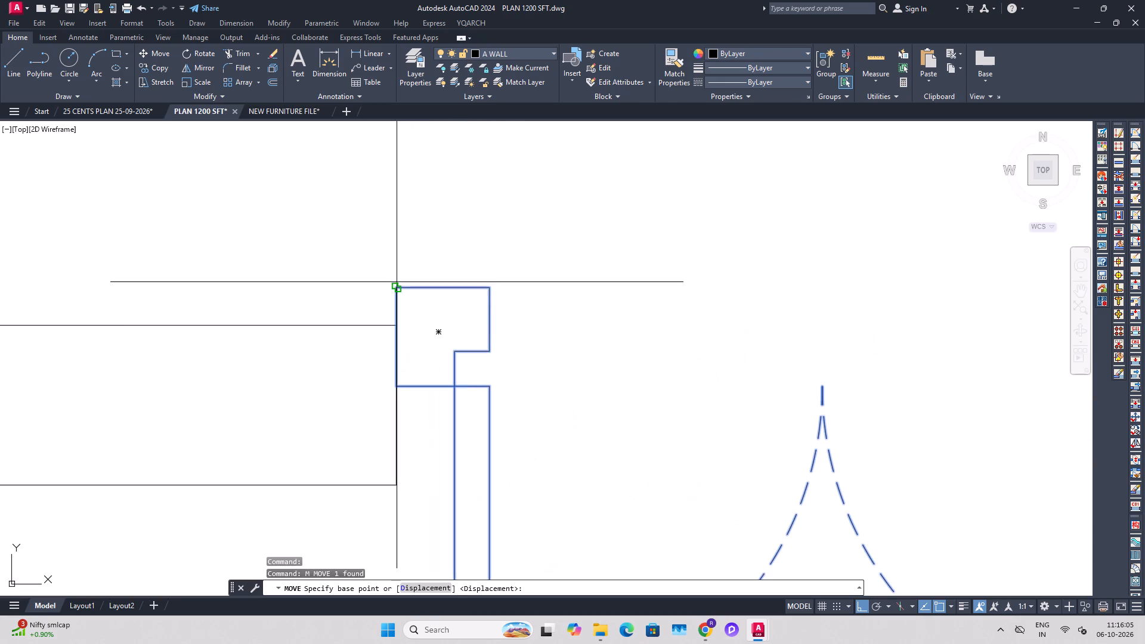
click(397, 282)
click(394, 323)
scroll(450, 343, down, 3)
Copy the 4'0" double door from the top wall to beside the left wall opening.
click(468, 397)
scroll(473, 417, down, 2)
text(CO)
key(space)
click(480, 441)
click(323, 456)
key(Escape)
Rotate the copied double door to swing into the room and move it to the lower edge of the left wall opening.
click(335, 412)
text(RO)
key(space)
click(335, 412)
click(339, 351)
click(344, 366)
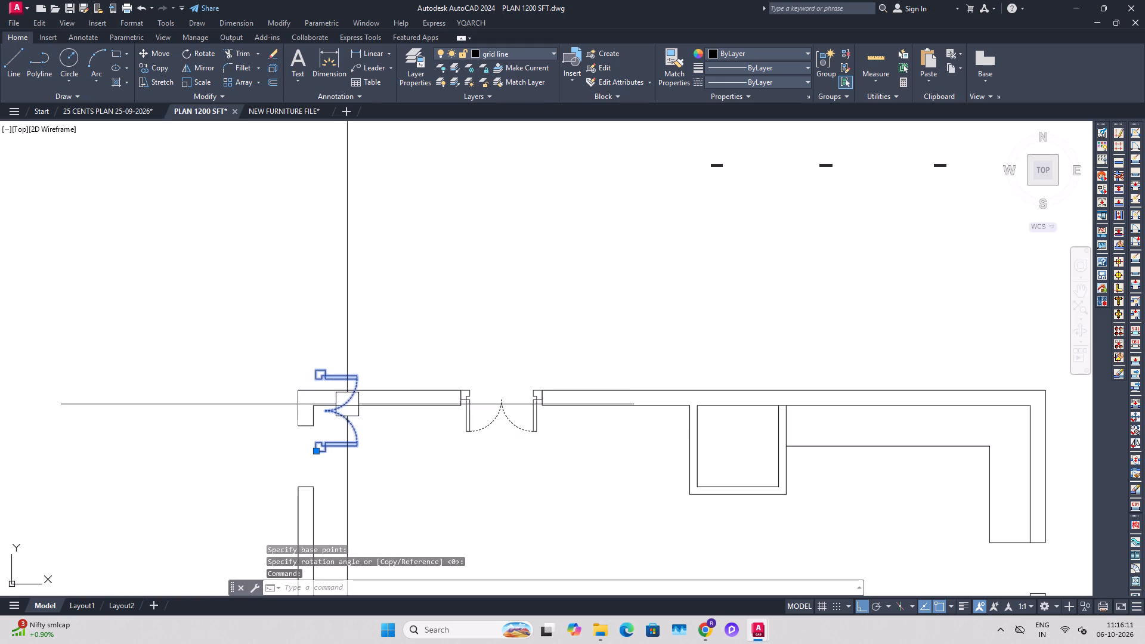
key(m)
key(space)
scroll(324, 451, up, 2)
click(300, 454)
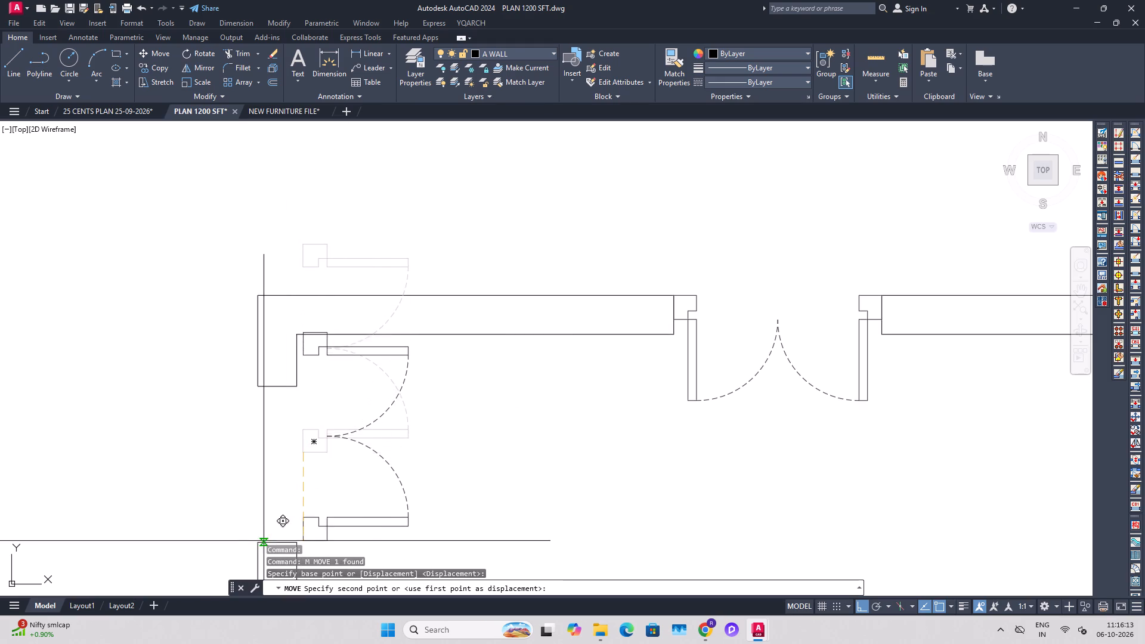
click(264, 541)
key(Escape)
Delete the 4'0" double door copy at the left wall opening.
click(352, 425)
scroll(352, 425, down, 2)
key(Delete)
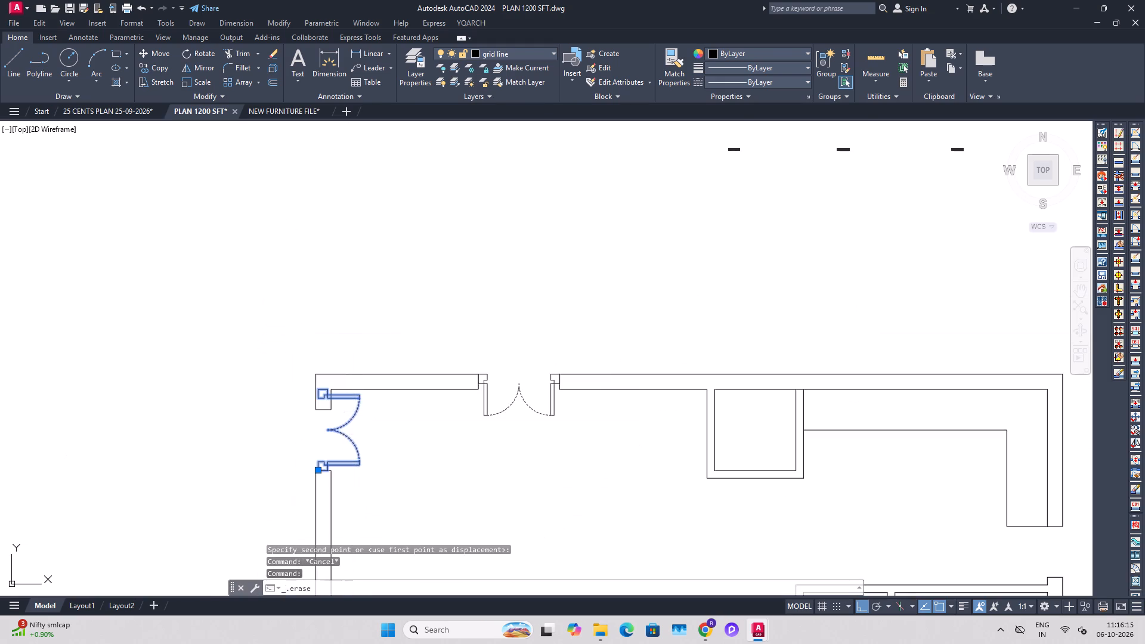
Copy the 3'0" X 9" double door from the block sheet to the lower edge of the left wall opening.
scroll(354, 423, down, 4)
middle_drag(558, 254, 552, 410)
scroll(444, 240, up, 5)
middle_drag(442, 480, 488, 310)
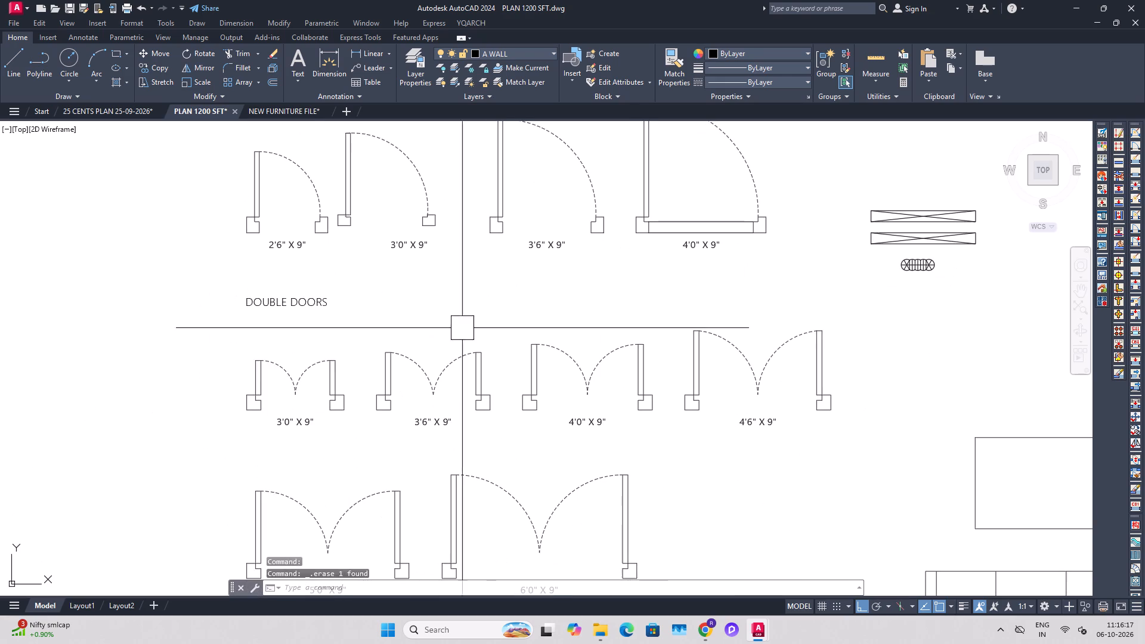
click(307, 379)
key(c)
text(O)
key(space)
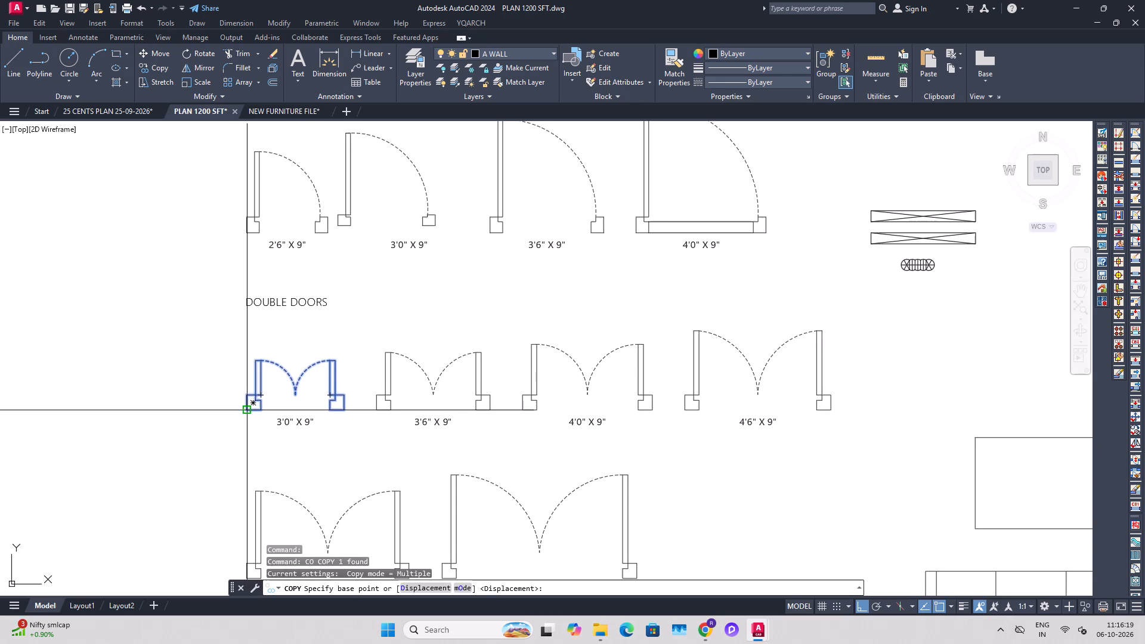
click(242, 410)
scroll(440, 409, down, 7)
middle_drag(418, 443, 447, 312)
scroll(399, 408, up, 7)
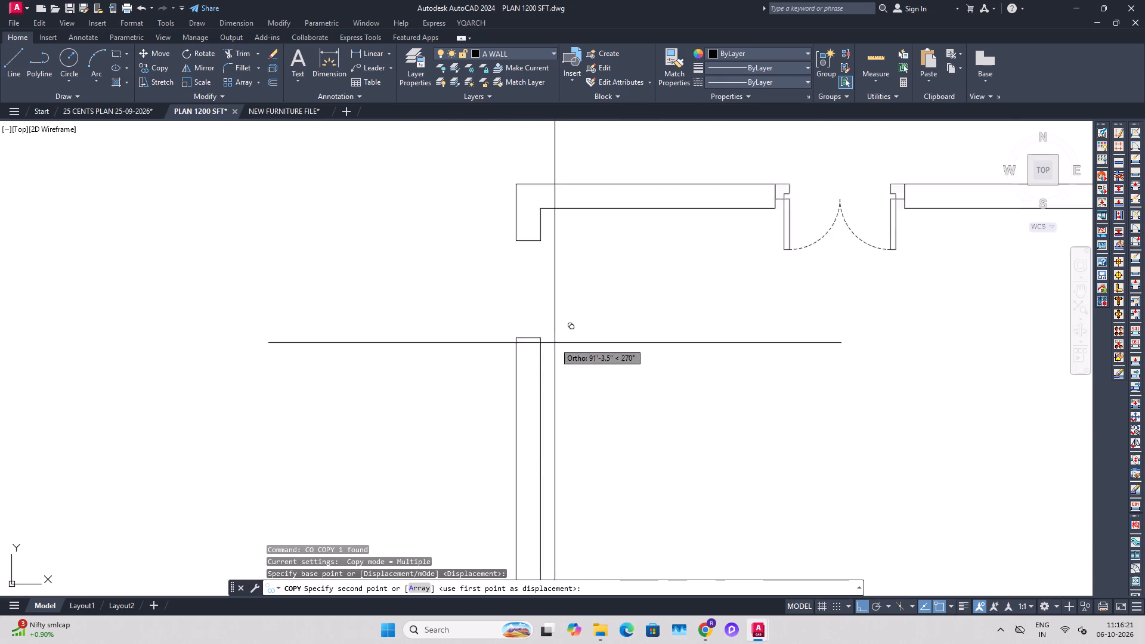
scroll(555, 343, up, 1)
click(532, 330)
key(Escape)
Rotate the copied 3'0" double door by 270° so it swings into the room.
click(559, 294)
key(r)
key(o)
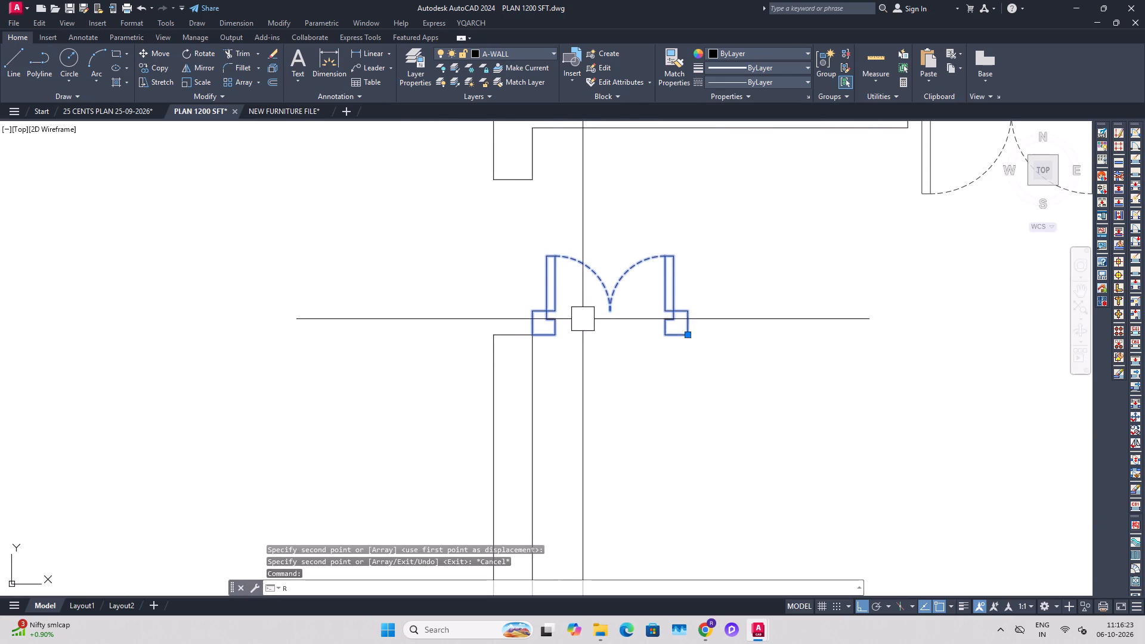
key(space)
click(581, 329)
click(569, 374)
Move the 3'0" double door into the left wall opening, its lower frame corner on the opening's lower outer corner.
click(595, 437)
text(M)
key(space)
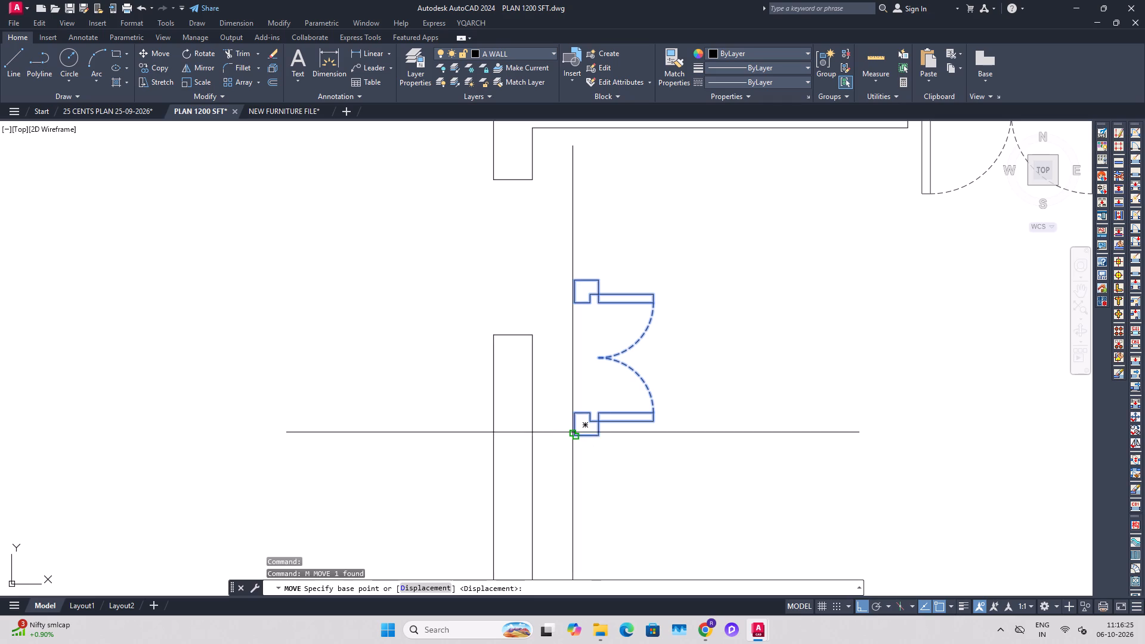
click(572, 439)
click(492, 336)
key(Escape)
scroll(502, 333, down, 2)
key(Escape)
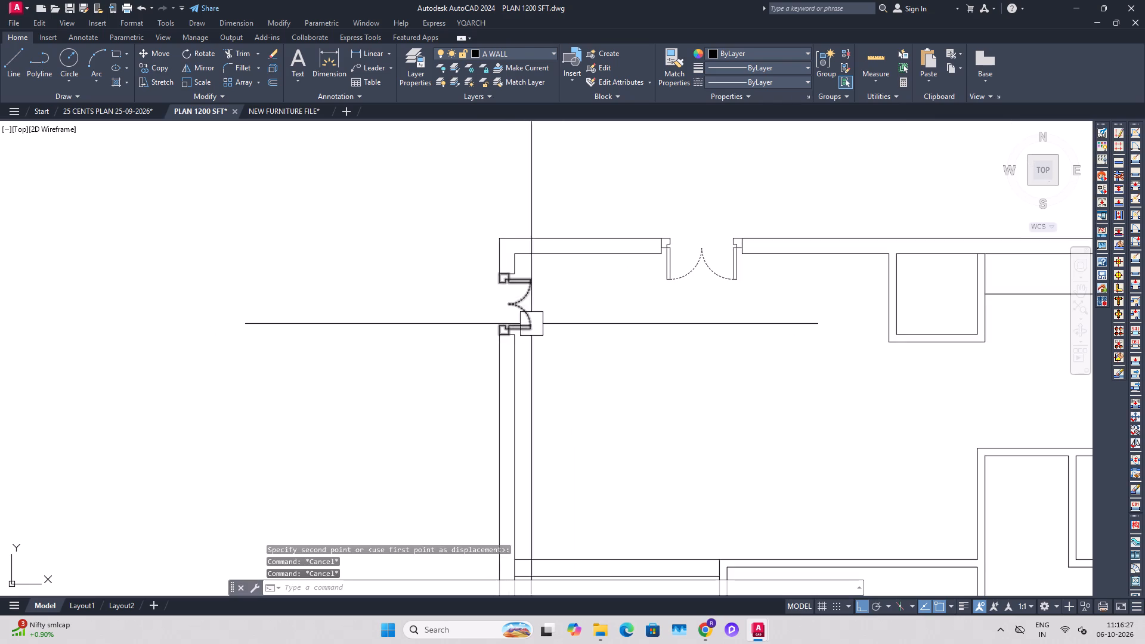
Save the PLAN 1200 SFT drawing.
middle_drag(598, 304, 468, 339)
key(Escape)
key(ctrl+s)
Copy the 2'6" X 9" single door from the block sheet to the lower edge of the right wall opening below the counter.
middle_drag(484, 393, 445, 383)
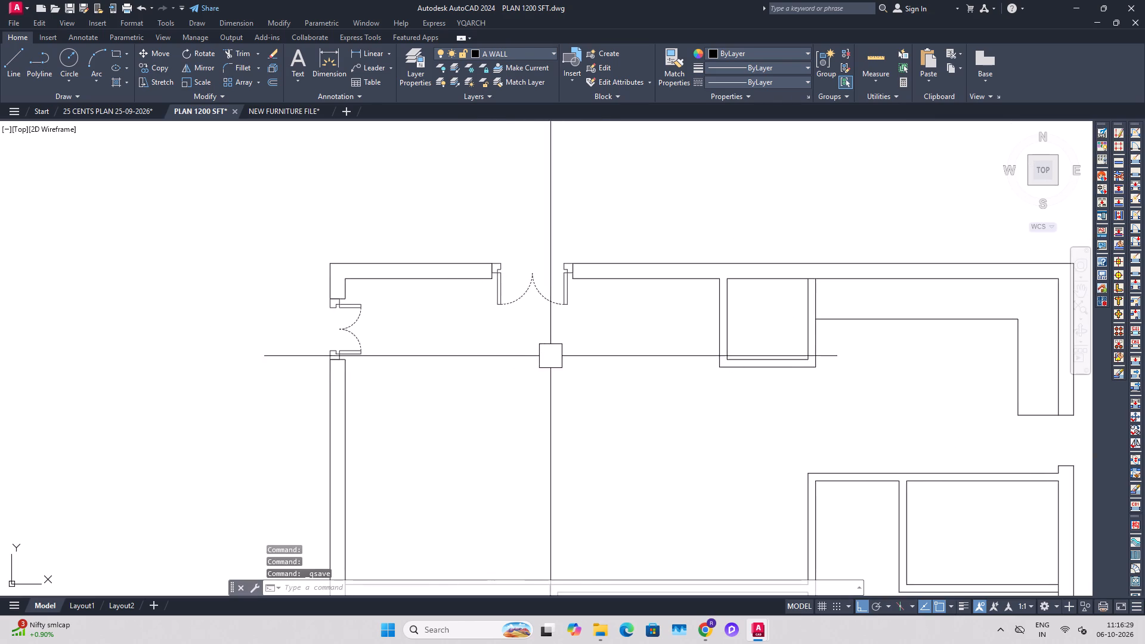
scroll(587, 408, down, 1)
middle_drag(608, 454, 544, 402)
middle_drag(510, 477, 458, 467)
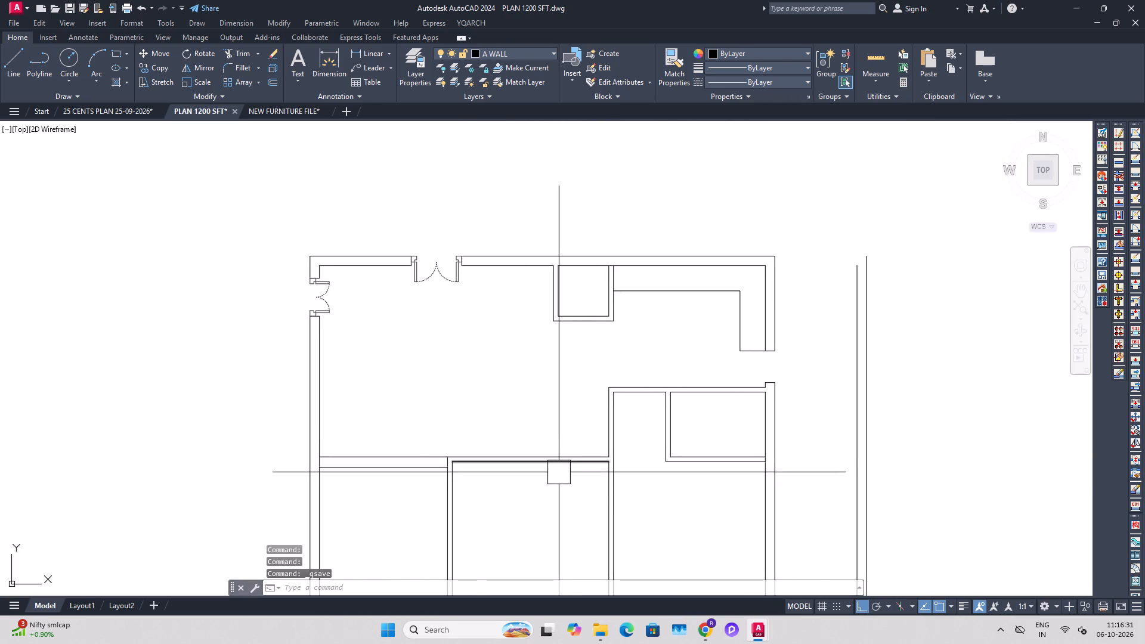
middle_drag(632, 354, 556, 371)
scroll(513, 397, down, 2)
middle_drag(518, 309, 505, 462)
middle_drag(573, 160, 571, 349)
scroll(537, 249, up, 4)
scroll(546, 326, down, 1)
middle_drag(547, 330, 549, 423)
click(518, 286)
key(Escape)
click(453, 286)
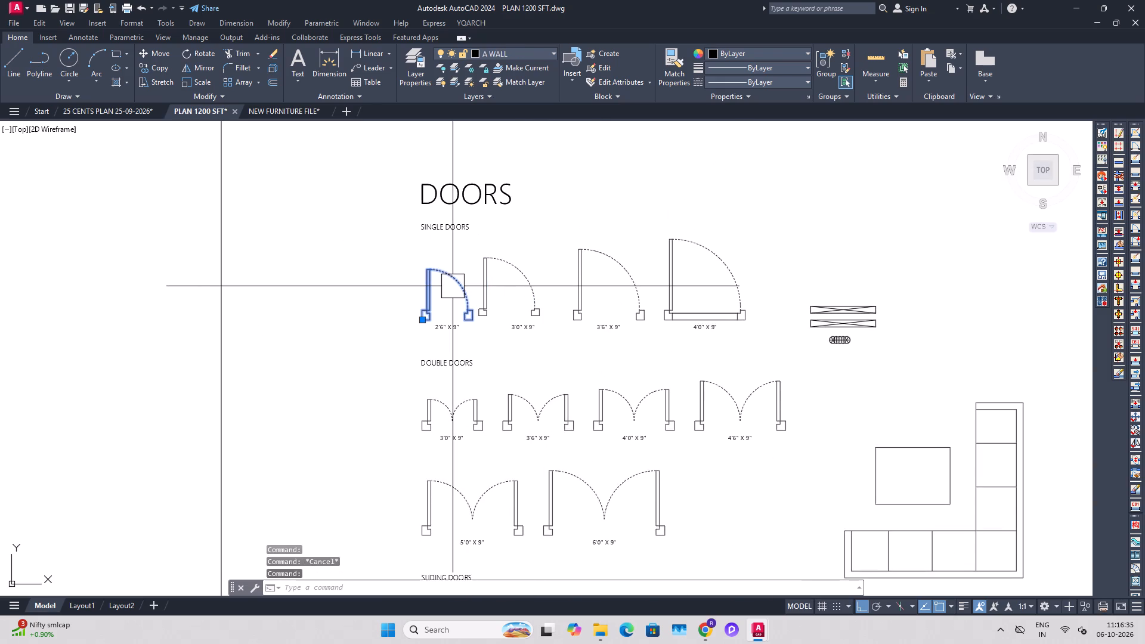
text(CO)
key(space)
scroll(428, 311, up, 2)
click(407, 333)
scroll(531, 369, down, 8)
middle_drag(546, 453, 531, 311)
middle_drag(530, 454, 527, 414)
scroll(519, 354, up, 5)
middle_drag(515, 293, 522, 357)
scroll(523, 359, up, 1)
middle_drag(522, 357, 526, 367)
scroll(734, 425, up, 3)
click(708, 492)
key(Escape)
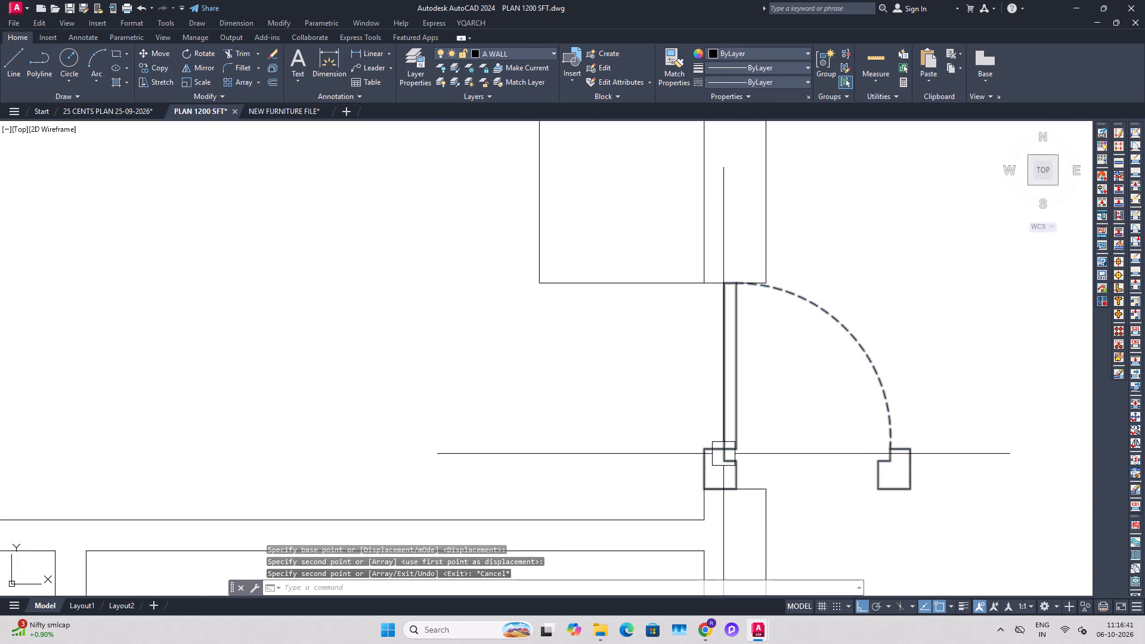
Rotate the copied 2'6" single door by 270° so its leaf points out from the right wall.
click(723, 453)
text(RO)
key(space)
click(725, 451)
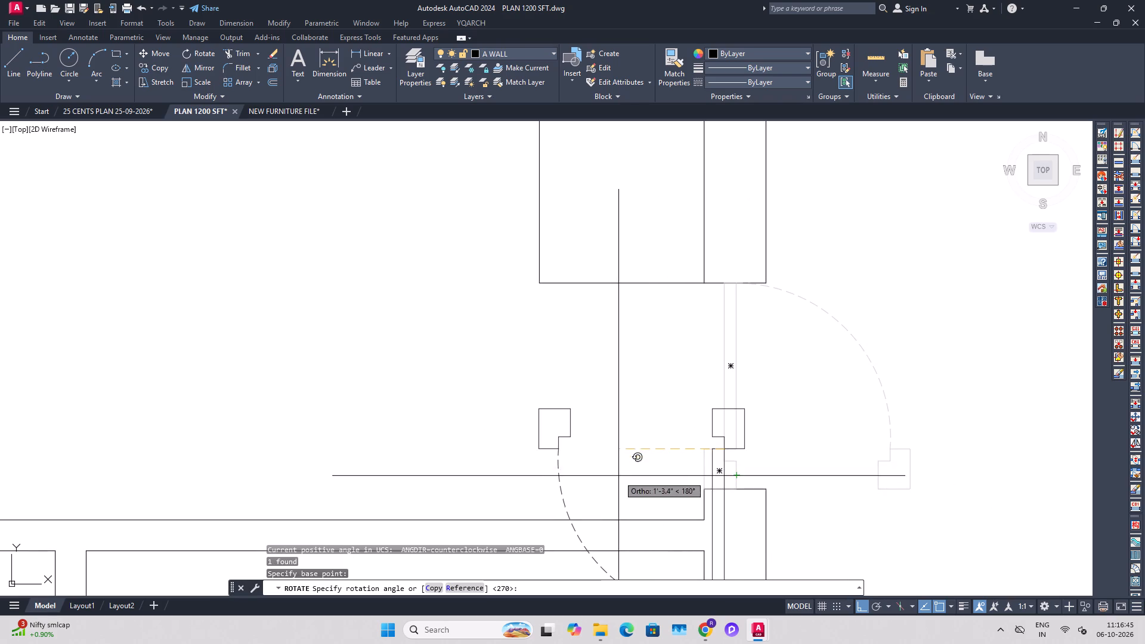
middle_drag(777, 518, 734, 386)
click(759, 506)
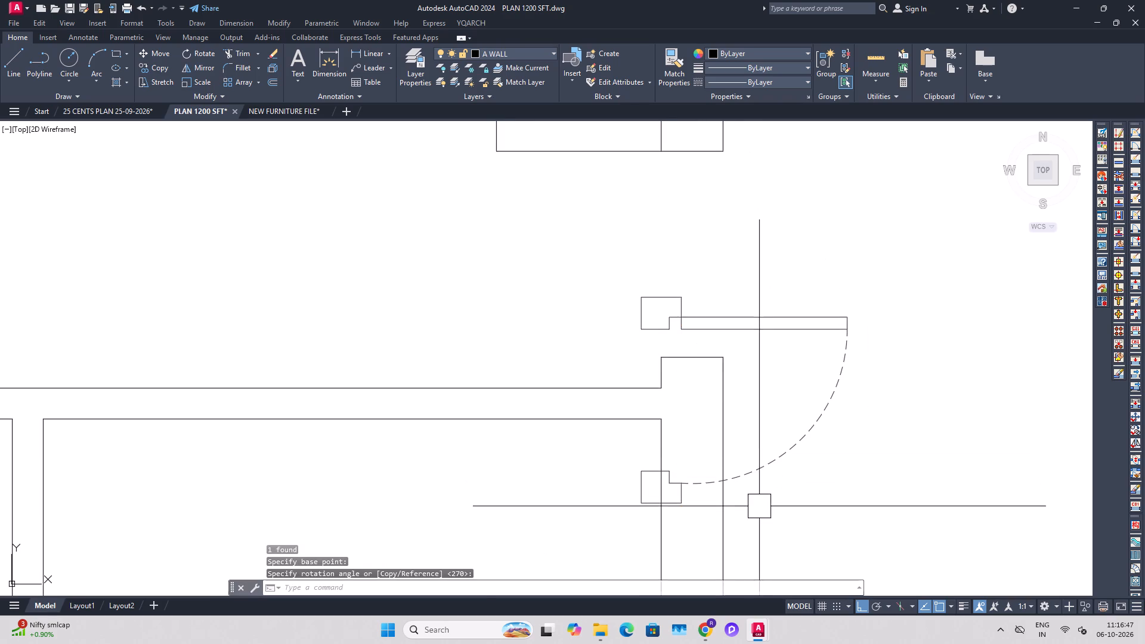
Move the rotated 2'6" door so its upper frame corner meets the inner face at the top of the right wall opening.
key(Escape)
click(704, 318)
middle_drag(707, 318, 702, 377)
key(m)
key(space)
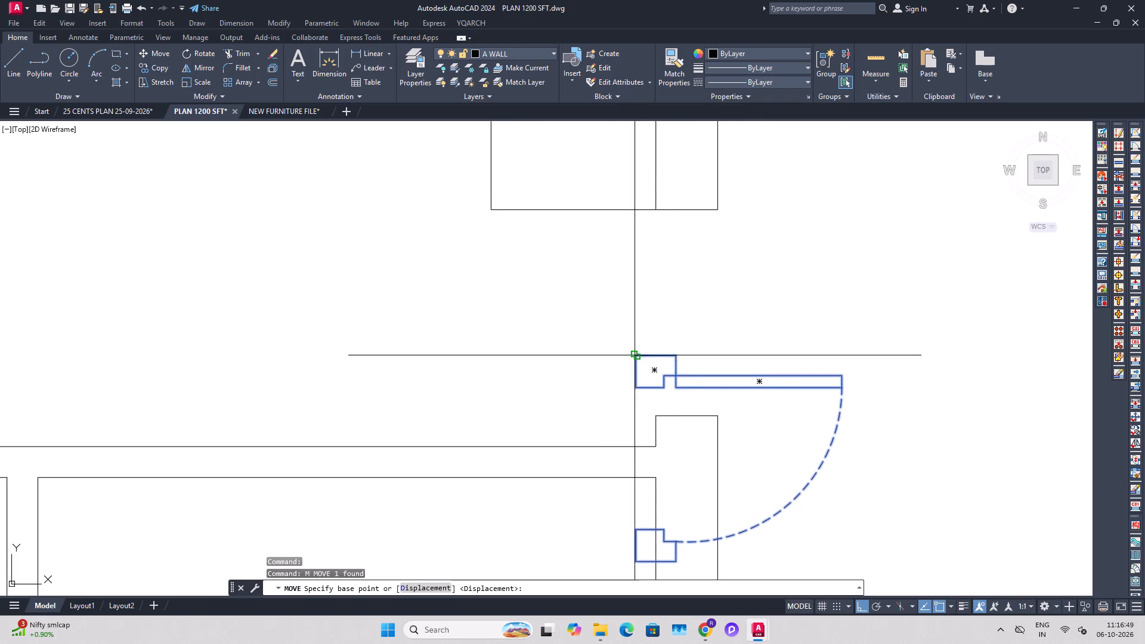
click(639, 357)
click(658, 209)
Mirror the 2'6" door about a horizontal line through the opening, erasing the source, so it hinges at the lower edge.
click(678, 229)
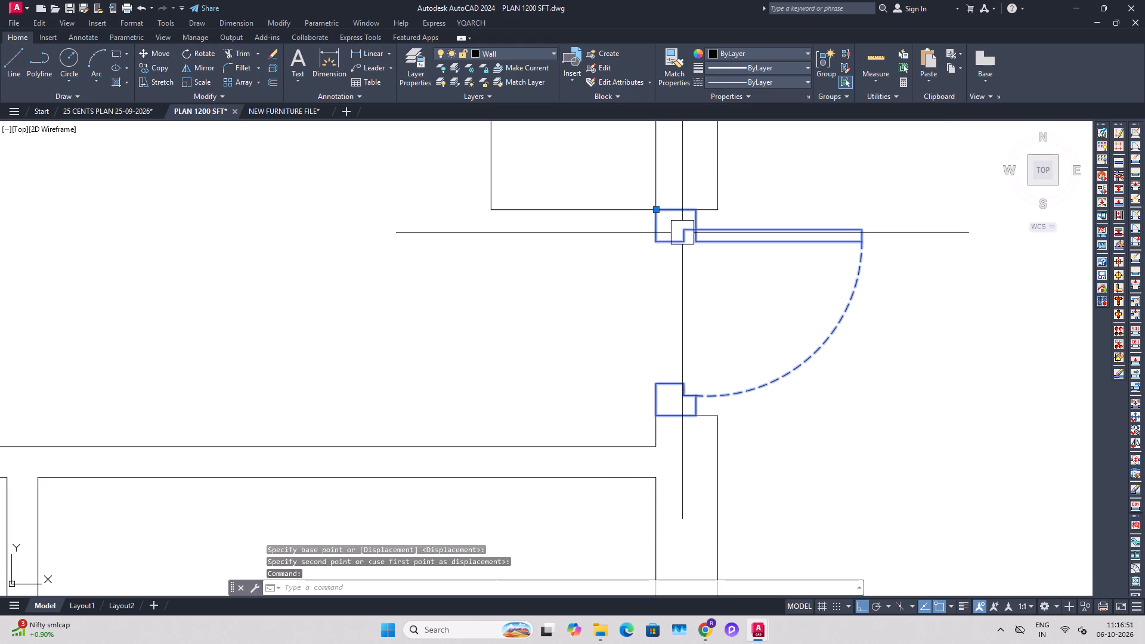
text(MO)
key(space)
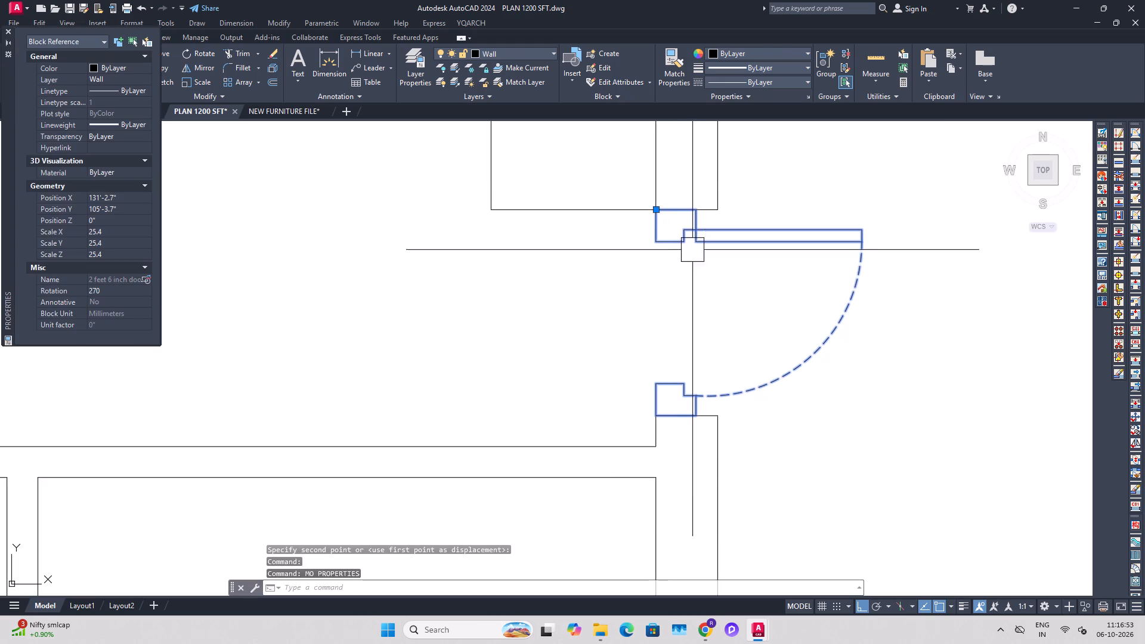
text(MI)
key(space)
click(668, 316)
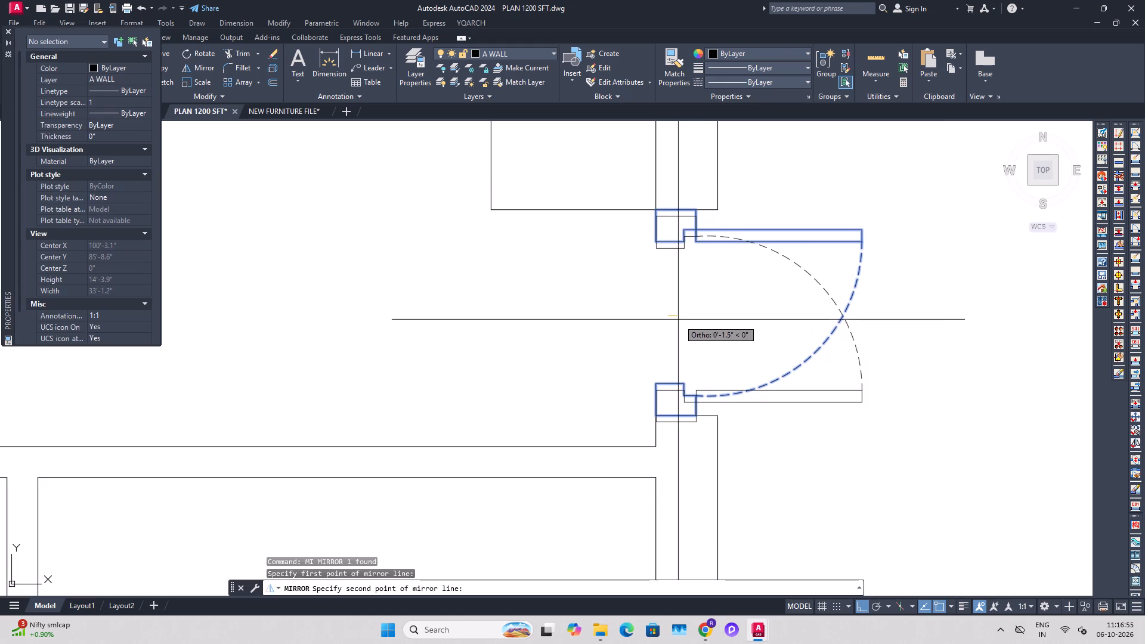
click(679, 319)
click(677, 354)
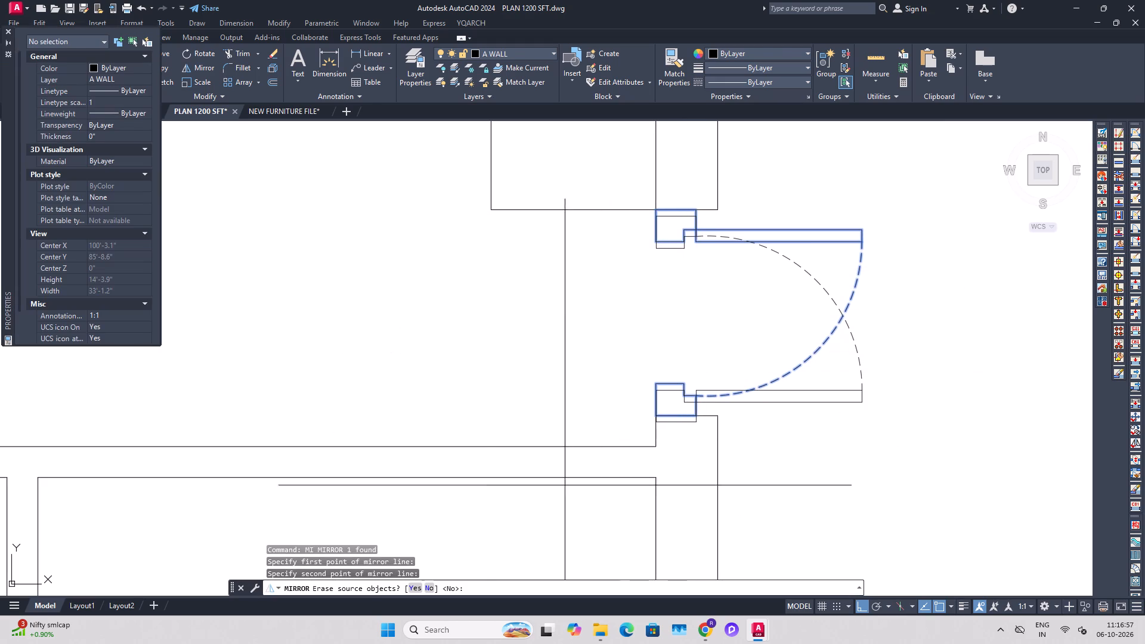
click(410, 581)
click(410, 587)
Move the mirrored 2'6" door so its lower frame corner meets the inner wall corner below the opening, and save the drawing.
click(723, 394)
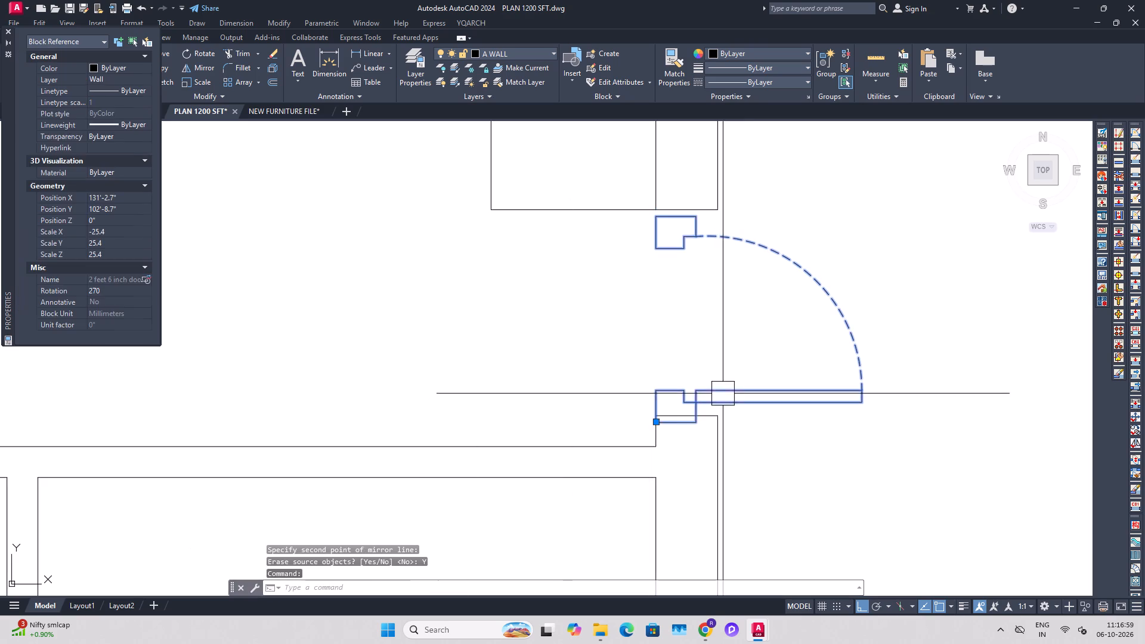
text(M)
key(space)
scroll(670, 426, up, 2)
click(633, 411)
scroll(633, 411, up, 1)
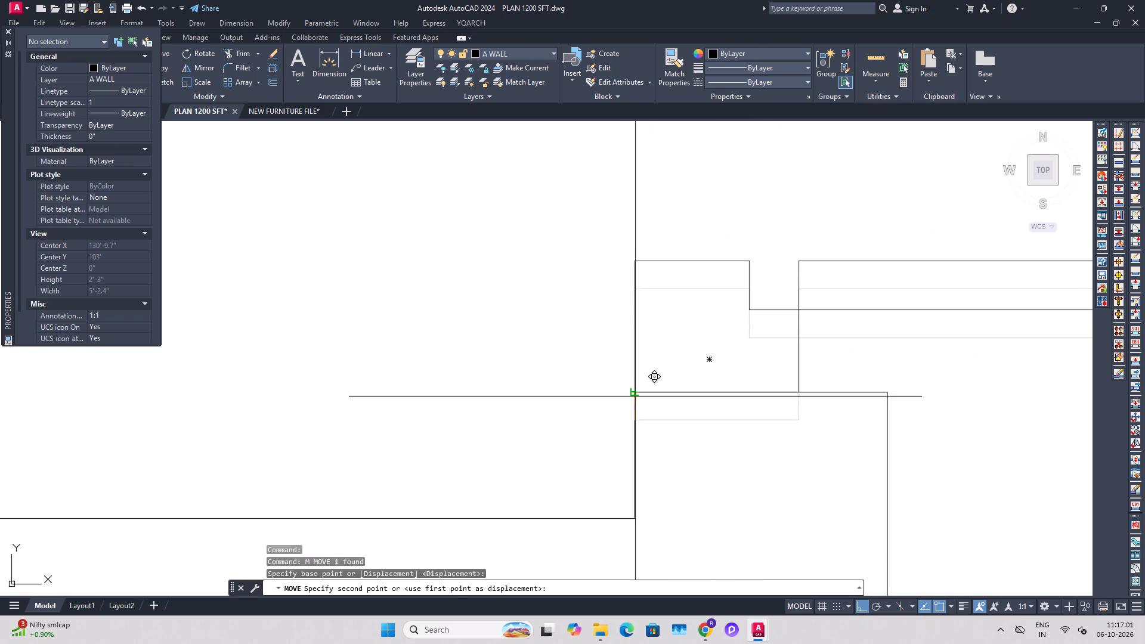
click(635, 394)
key(Escape)
scroll(646, 377, down, 4)
key(Escape)
middle_drag(682, 310, 681, 357)
scroll(660, 307, up, 4)
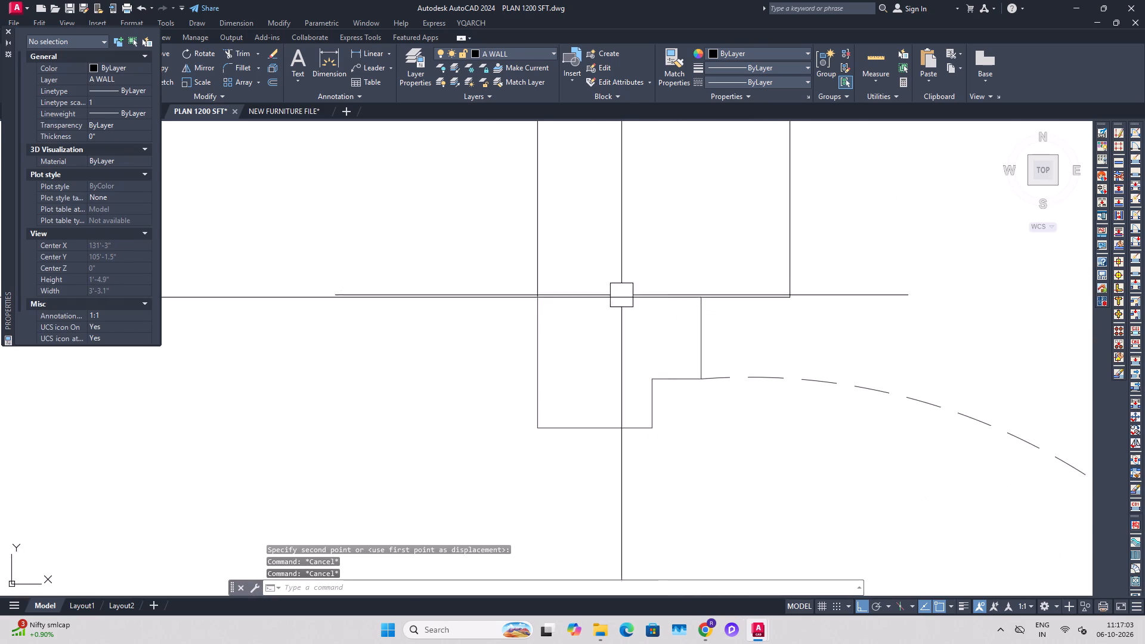
scroll(621, 295, up, 2)
scroll(628, 297, down, 7)
middle_drag(645, 277, 677, 349)
key(Escape)
key(Escape)
scroll(687, 350, down, 2)
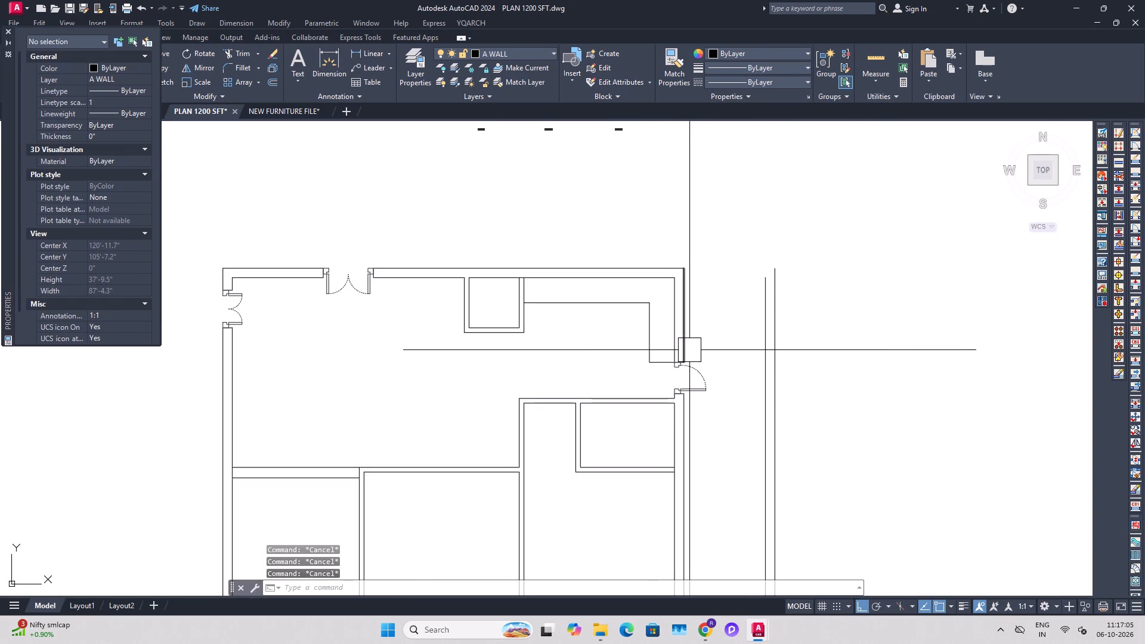
key(ctrl+s)
Erase the three small leftover objects lying above the floor plan.
middle_drag(540, 196, 575, 283)
drag(701, 203, 650, 218)
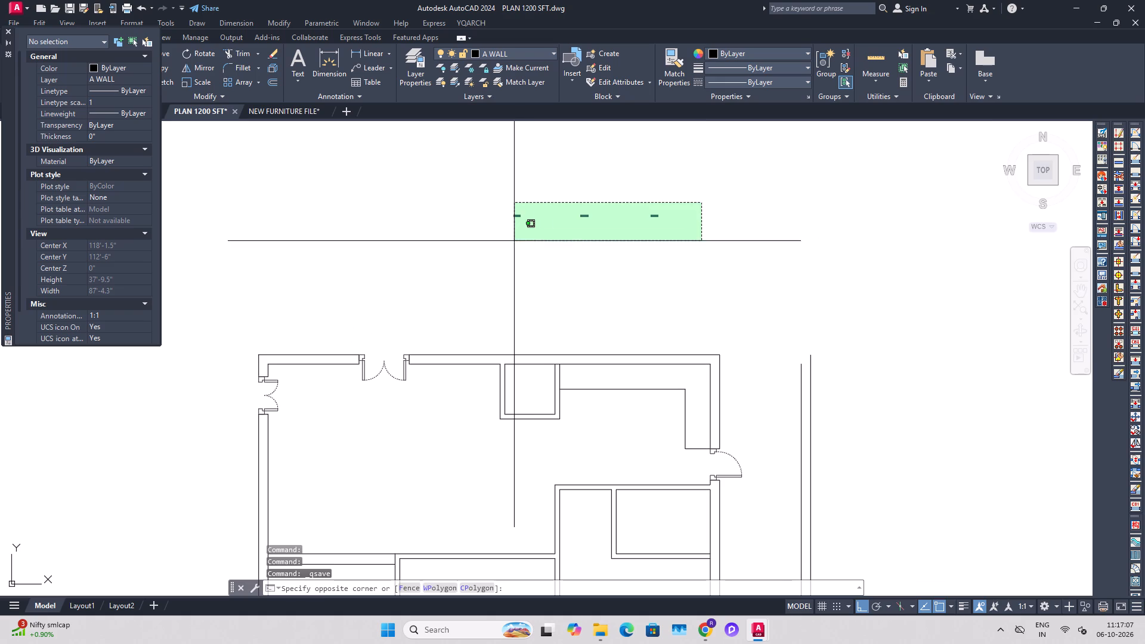
scroll(509, 218, up, 4)
click(522, 250)
scroll(522, 279, down, 4)
key(Delete)
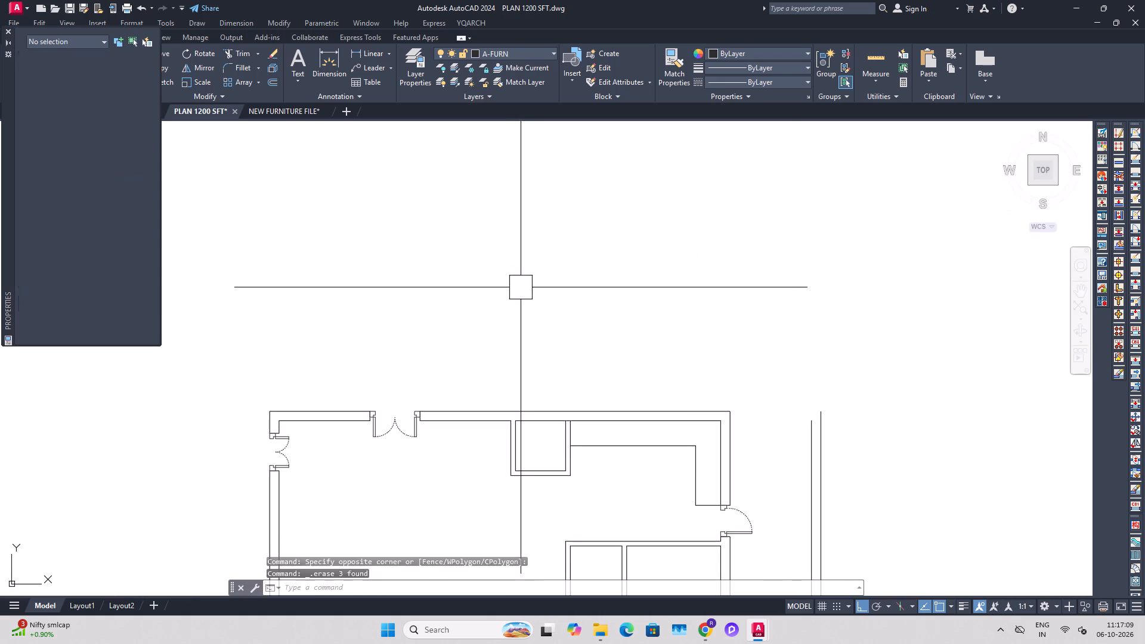
Draw a short line across the thickness of the small square room's lower wall, at the wall's midpoint.
middle_drag(597, 416, 608, 379)
scroll(521, 441, up, 2)
text(L)
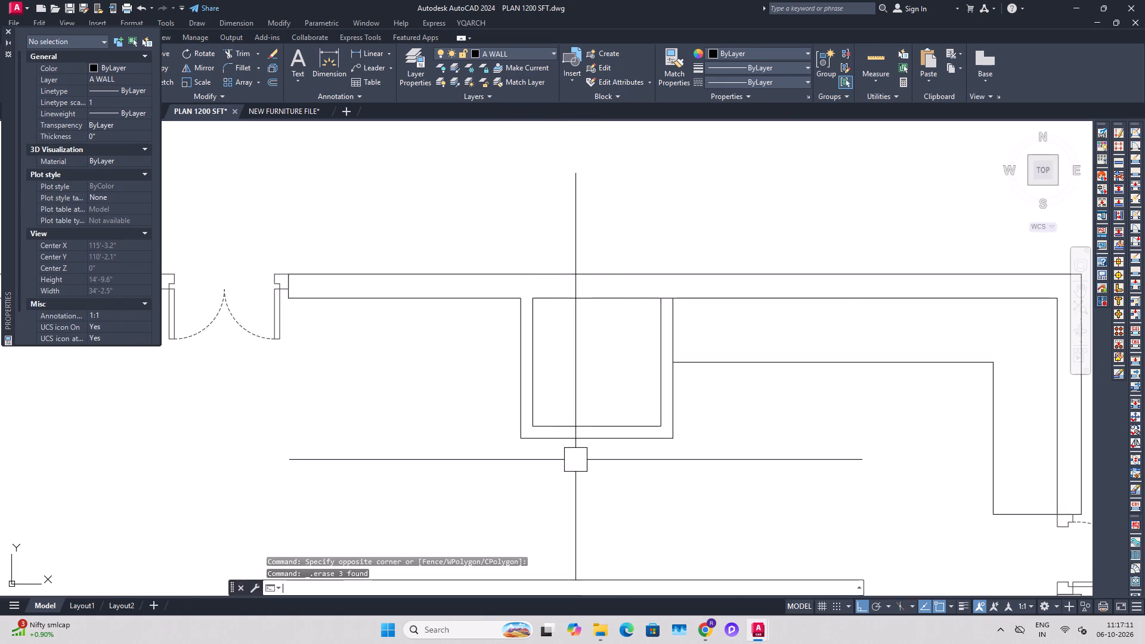
key(space)
scroll(608, 449, up, 1)
click(590, 414)
click(593, 436)
key(Escape)
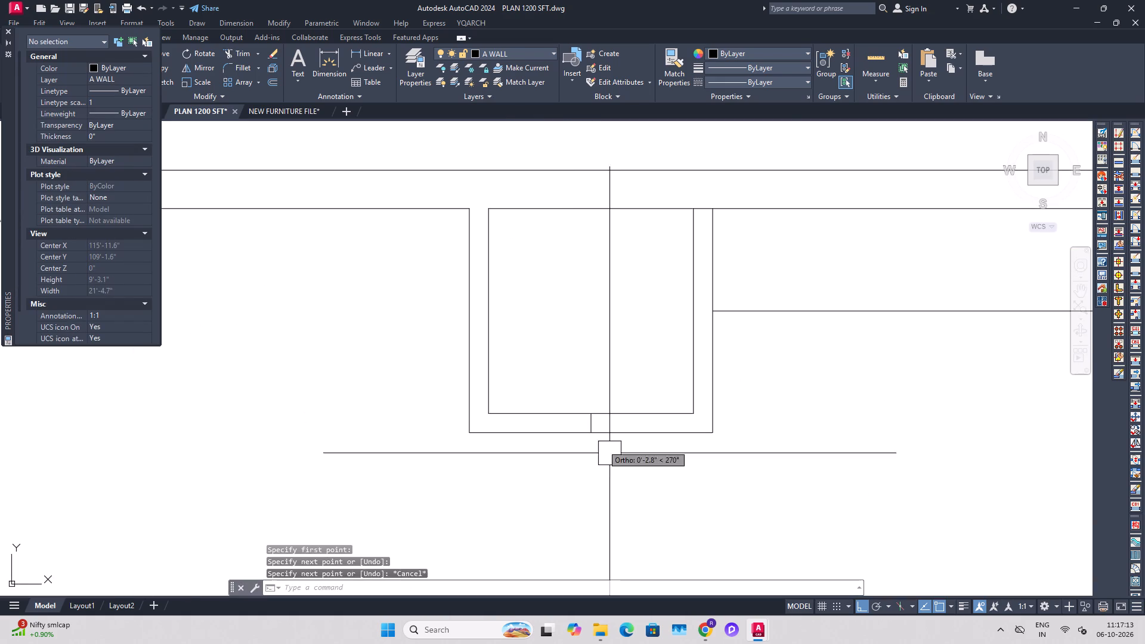
key(Escape)
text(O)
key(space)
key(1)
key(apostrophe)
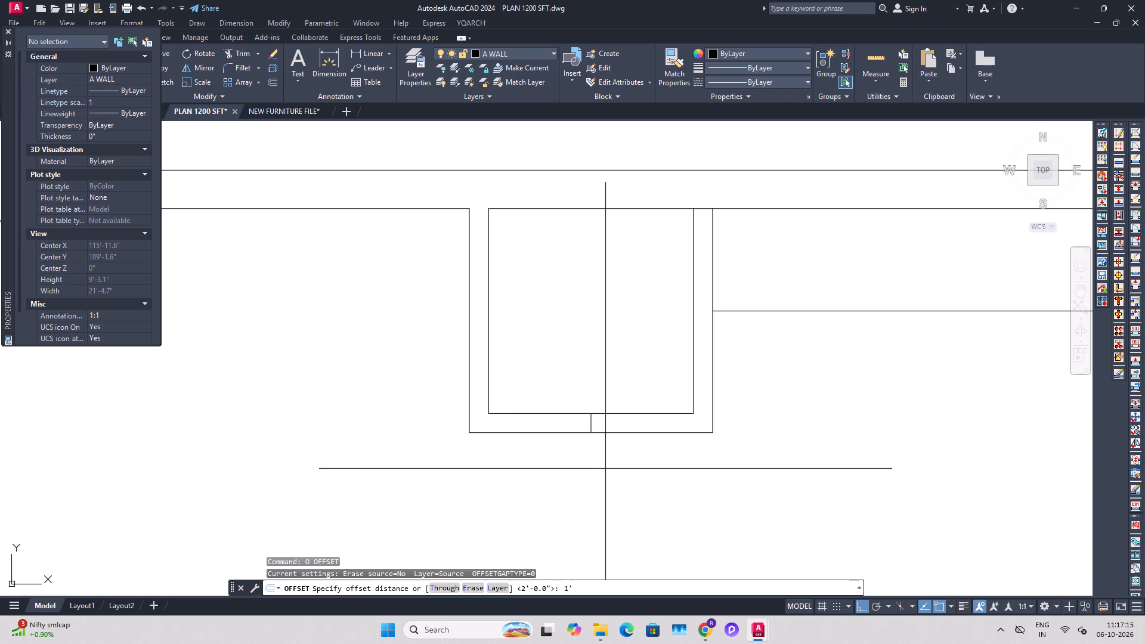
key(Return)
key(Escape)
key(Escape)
Offset the short midpoint line 1'6" to both sides along the small room's lower wall.
text(O 1'6")
key(Return)
scroll(553, 404, up, 2)
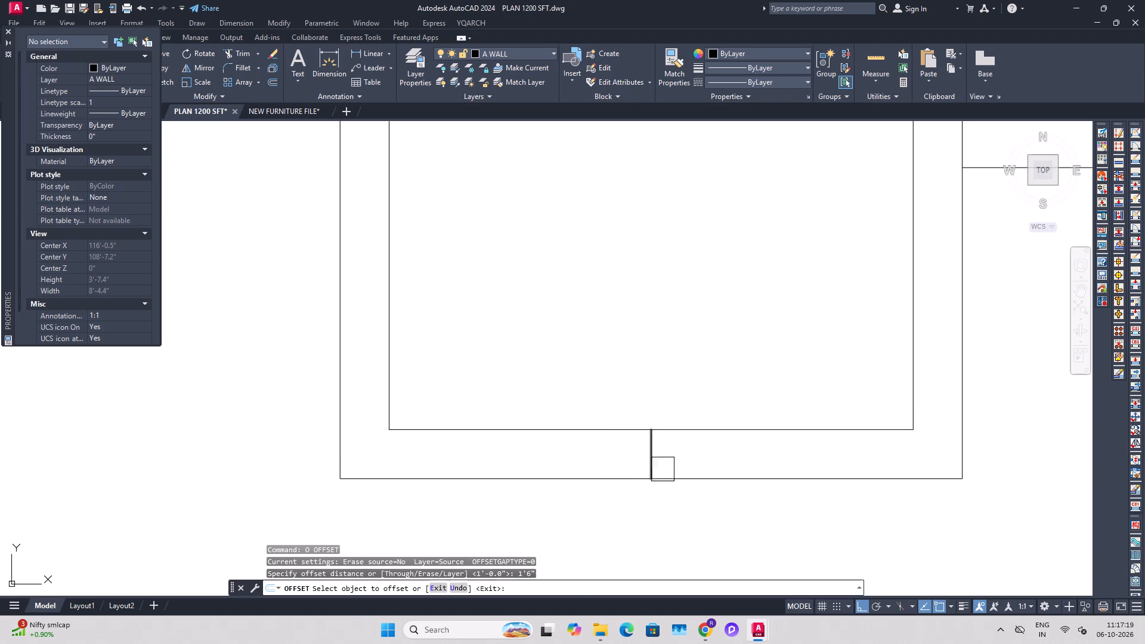
click(646, 466)
click(603, 458)
drag(657, 454, 719, 450)
click(747, 445)
key(Escape)
Erase the midpoint line and trim both wall lines between the two offset lines to clear a 3' opening.
drag(660, 460, 654, 459)
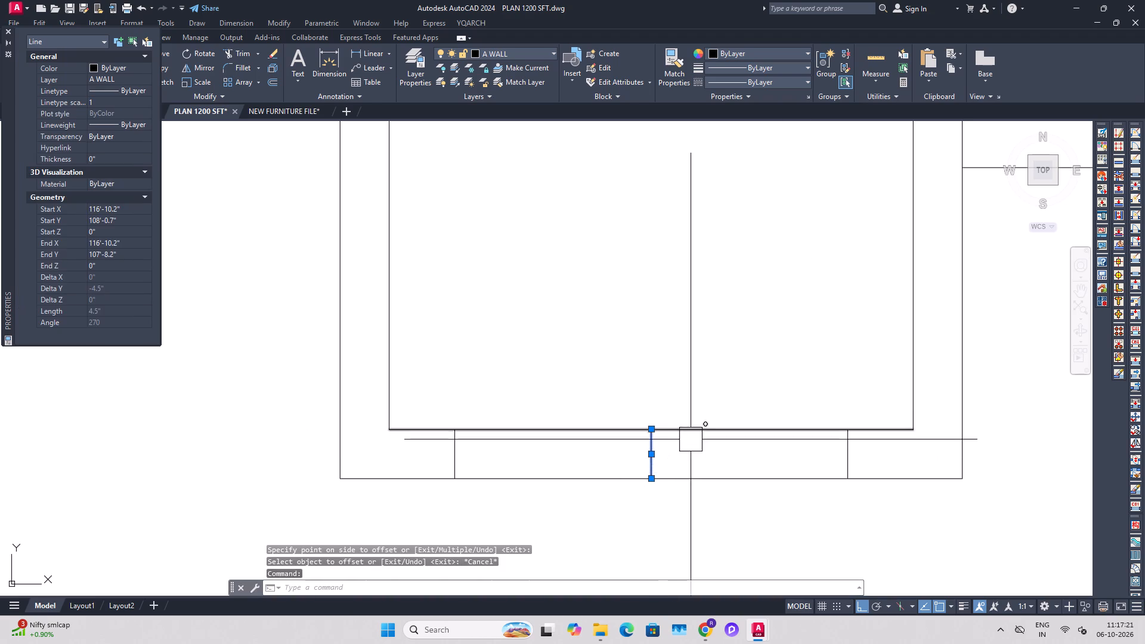
key(Delete)
scroll(682, 388, down, 2)
text(TR)
key(space)
click(680, 392)
click(665, 483)
key(Escape)
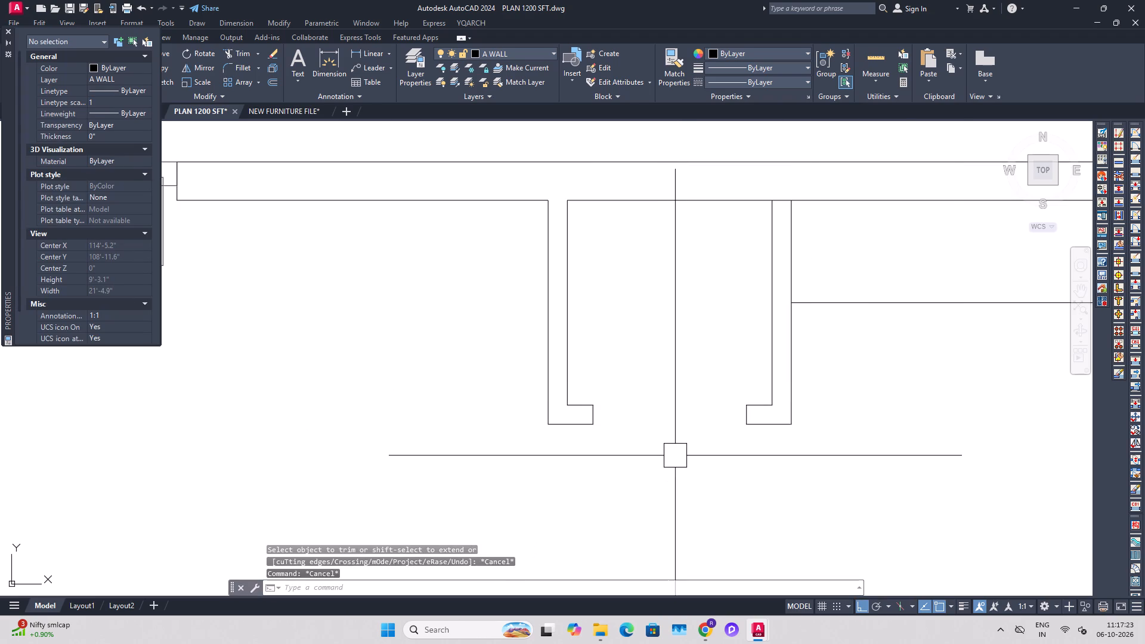
key(Escape)
Draw two 3' lines across the small room's opening, one along the inner wall face and one along the outer.
key(l)
key(space)
click(587, 408)
click(742, 405)
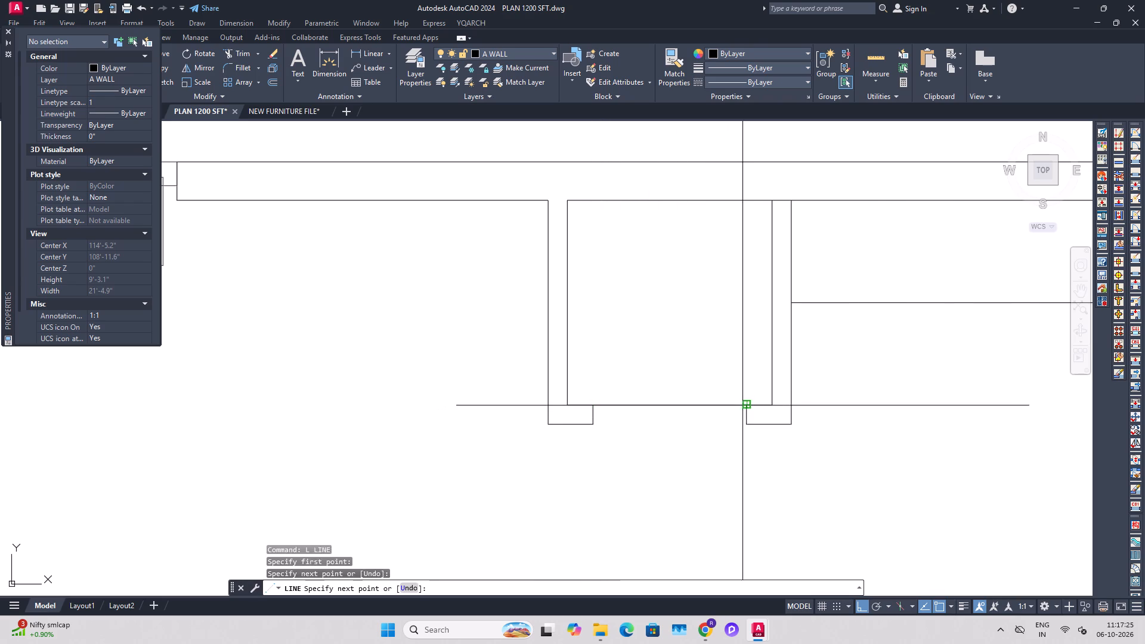
key(Escape)
key(l)
key(space)
click(589, 423)
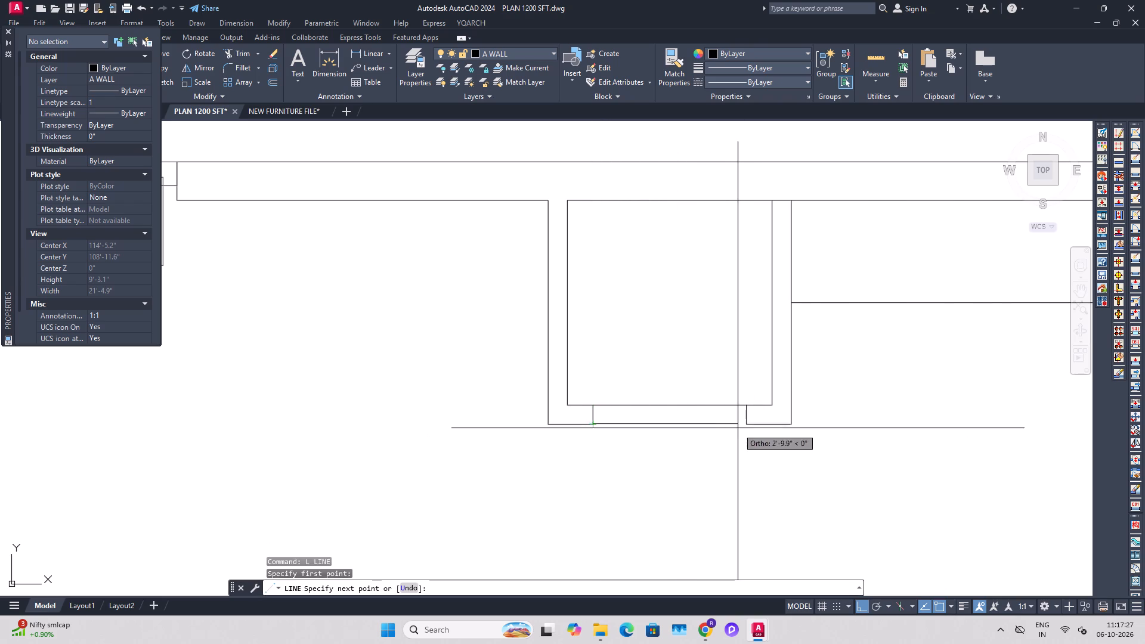
click(750, 420)
key(Escape)
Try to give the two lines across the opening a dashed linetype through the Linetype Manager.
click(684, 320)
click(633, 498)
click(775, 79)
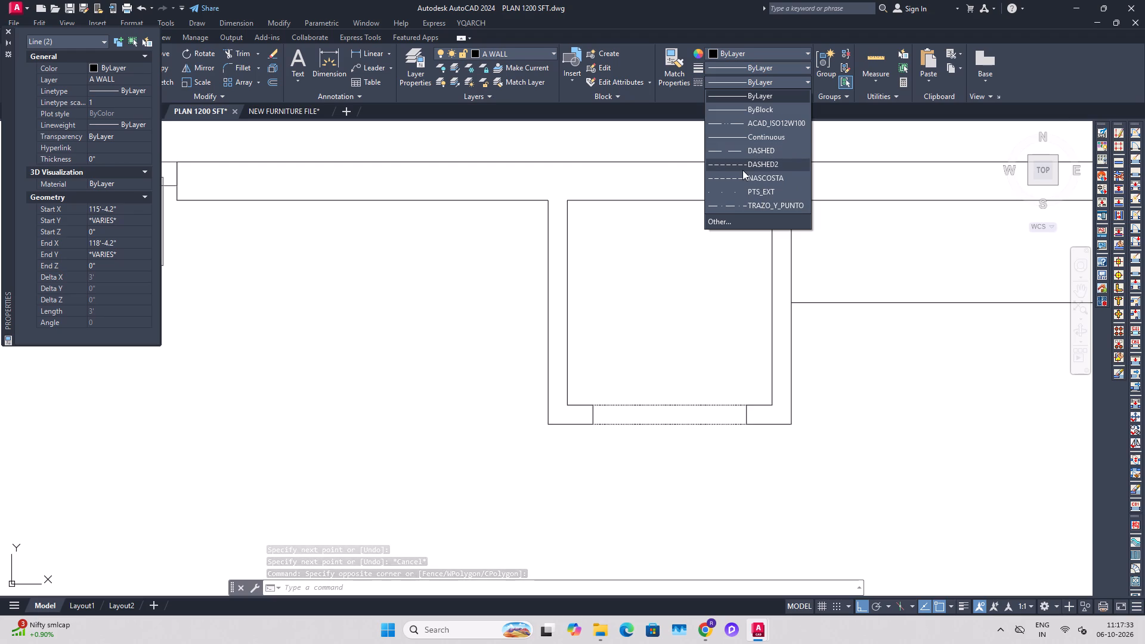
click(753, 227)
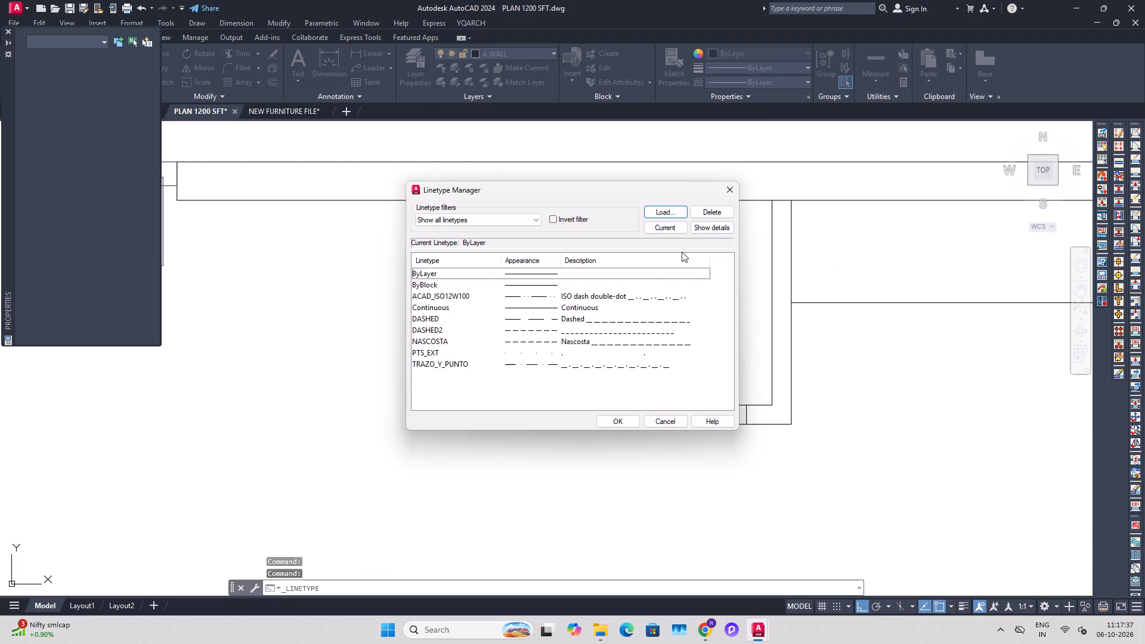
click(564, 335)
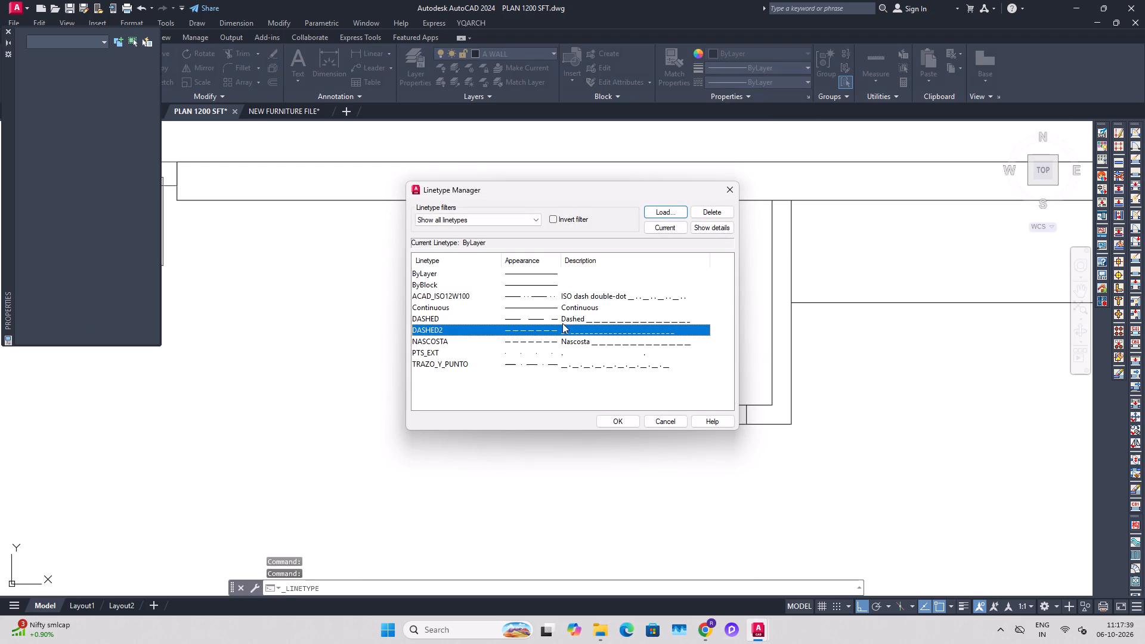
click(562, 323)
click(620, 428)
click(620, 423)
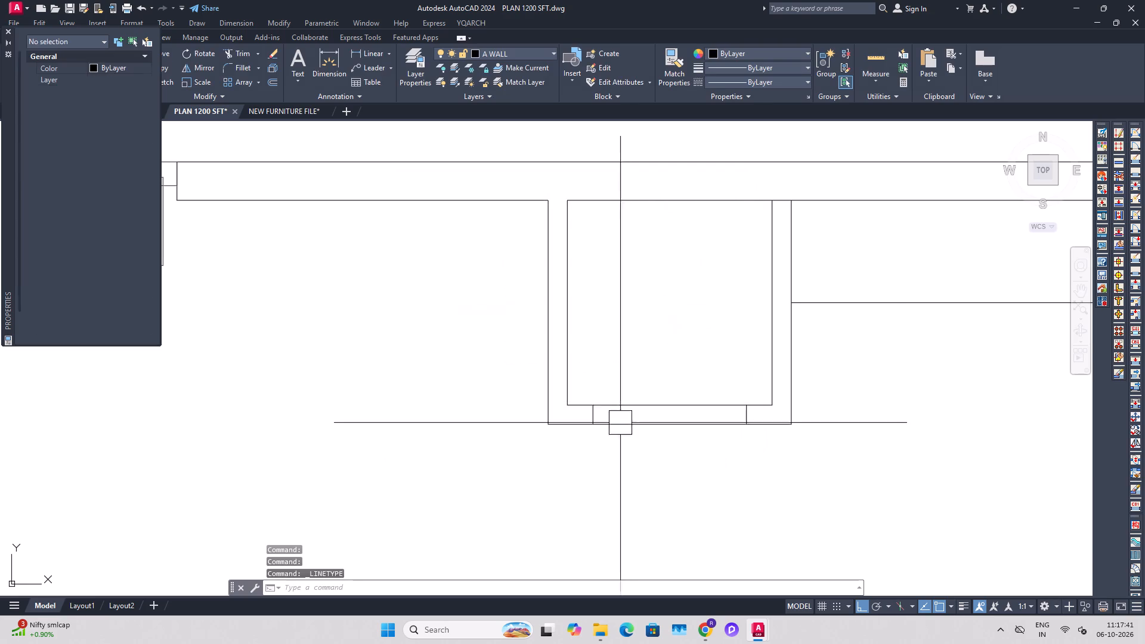
Set the linetype of the two lines across the small room's opening to DASHED2.
drag(702, 348, 677, 411)
click(646, 454)
click(765, 85)
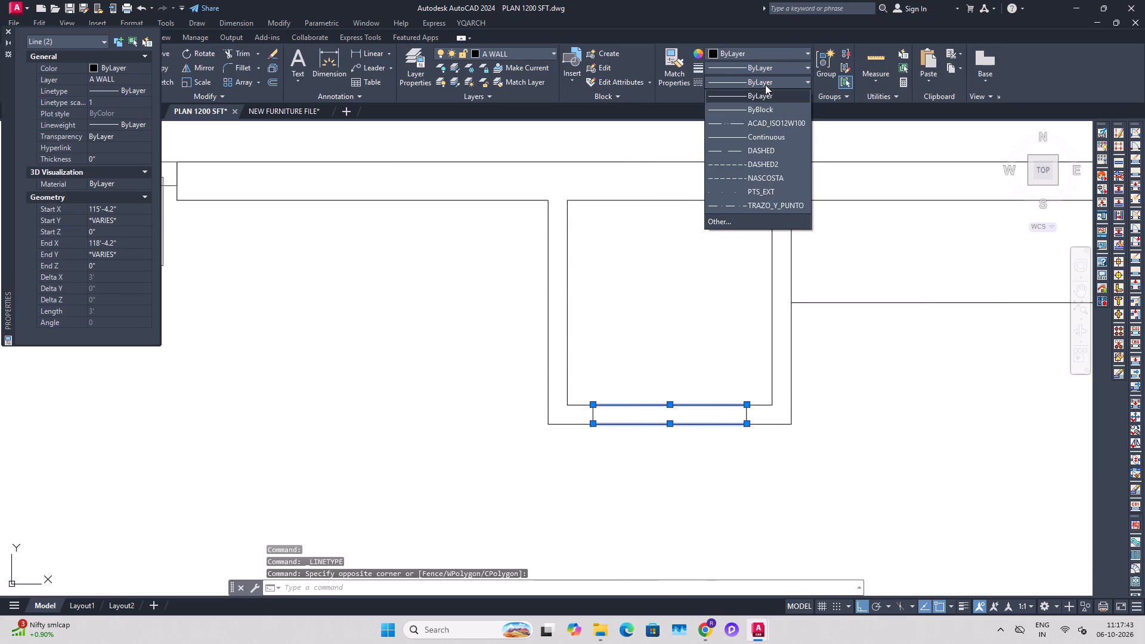
click(763, 162)
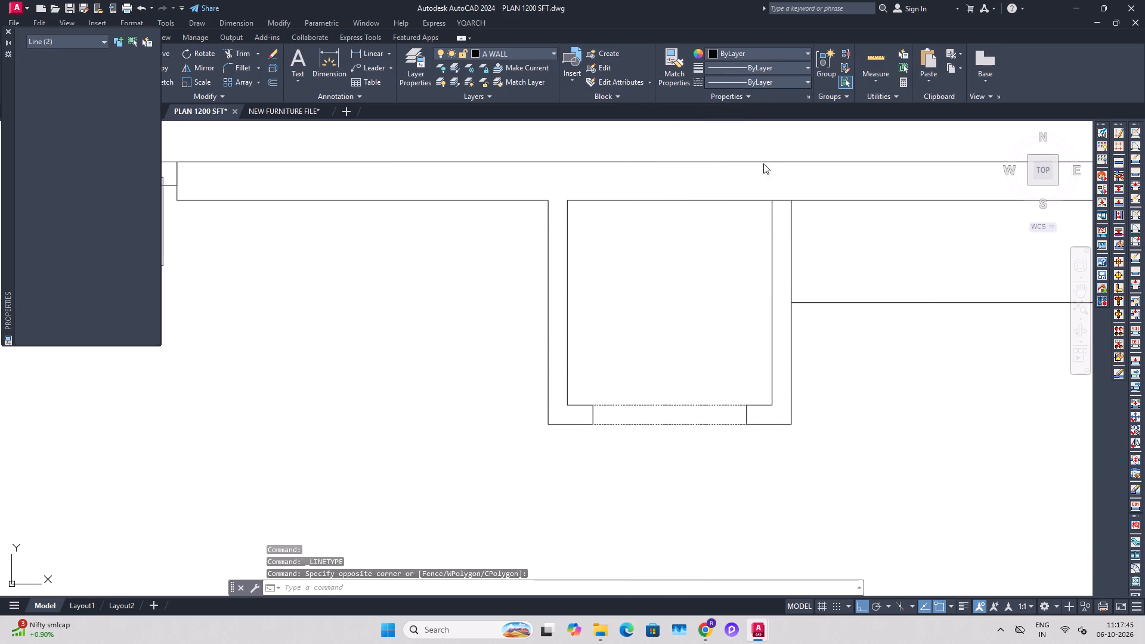
scroll(691, 370, up, 6)
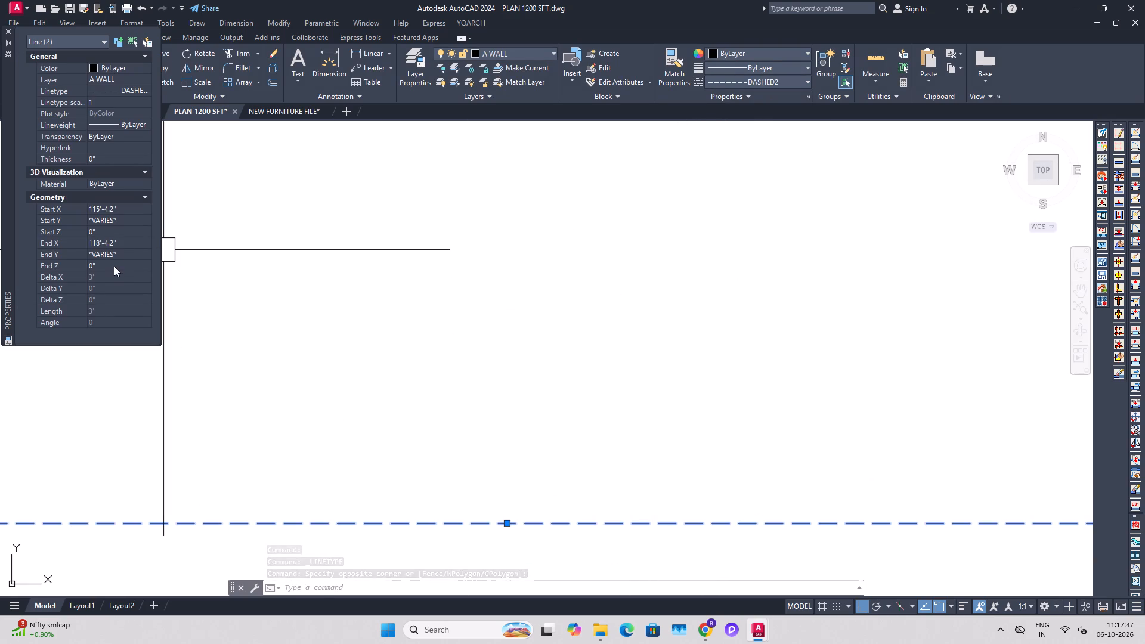
scroll(114, 266, down, 2)
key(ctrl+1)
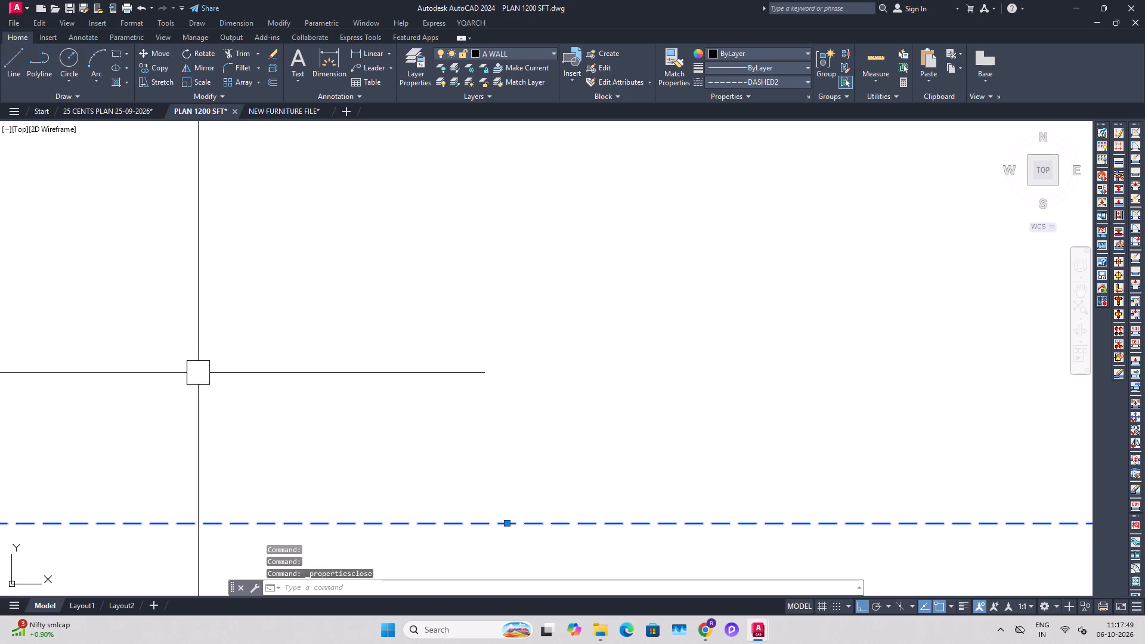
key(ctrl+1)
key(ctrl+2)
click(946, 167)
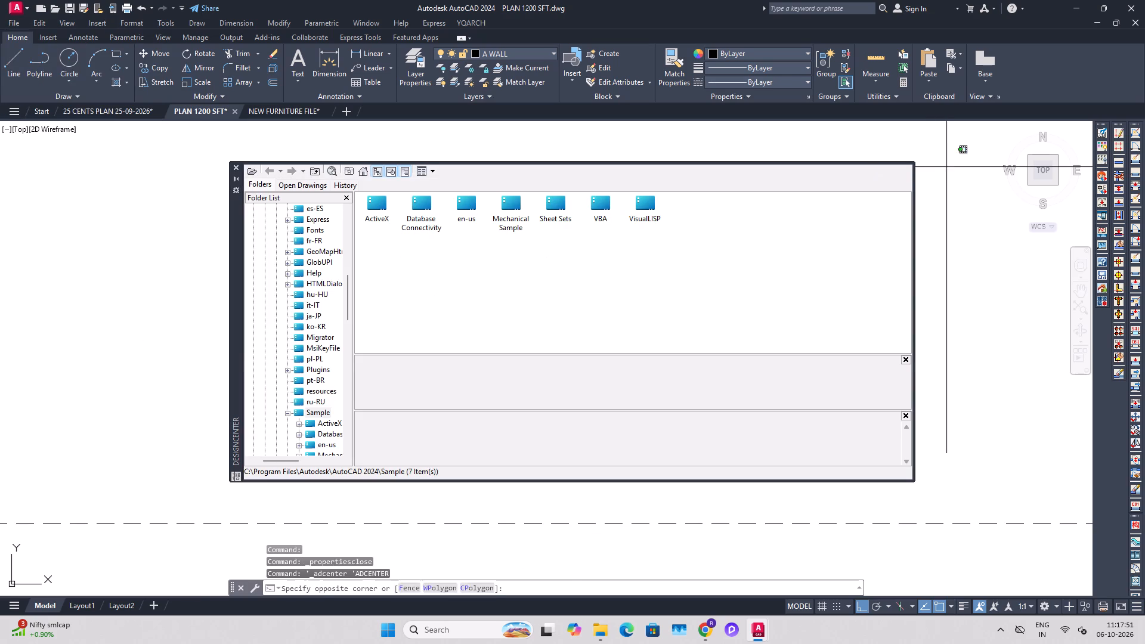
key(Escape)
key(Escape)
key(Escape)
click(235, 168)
Set the linetype scale of the upper dashed line across the opening to 8.
scroll(363, 258, down, 2)
click(441, 337)
click(426, 360)
click(426, 363)
key(ctrl+1)
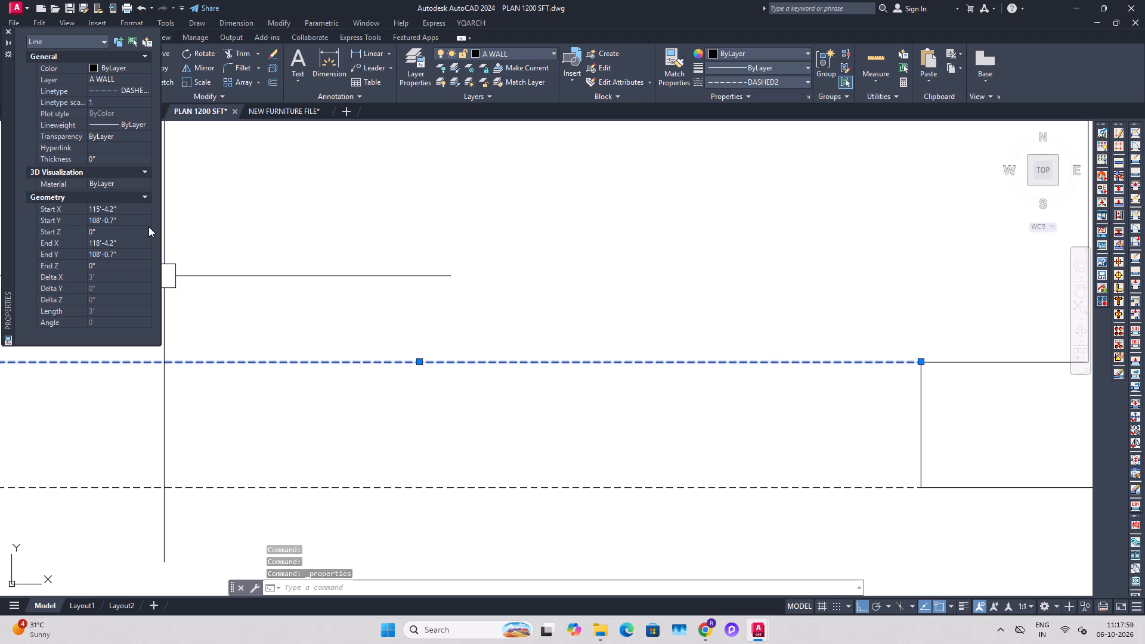
scroll(127, 262, down, 4)
scroll(124, 264, up, 7)
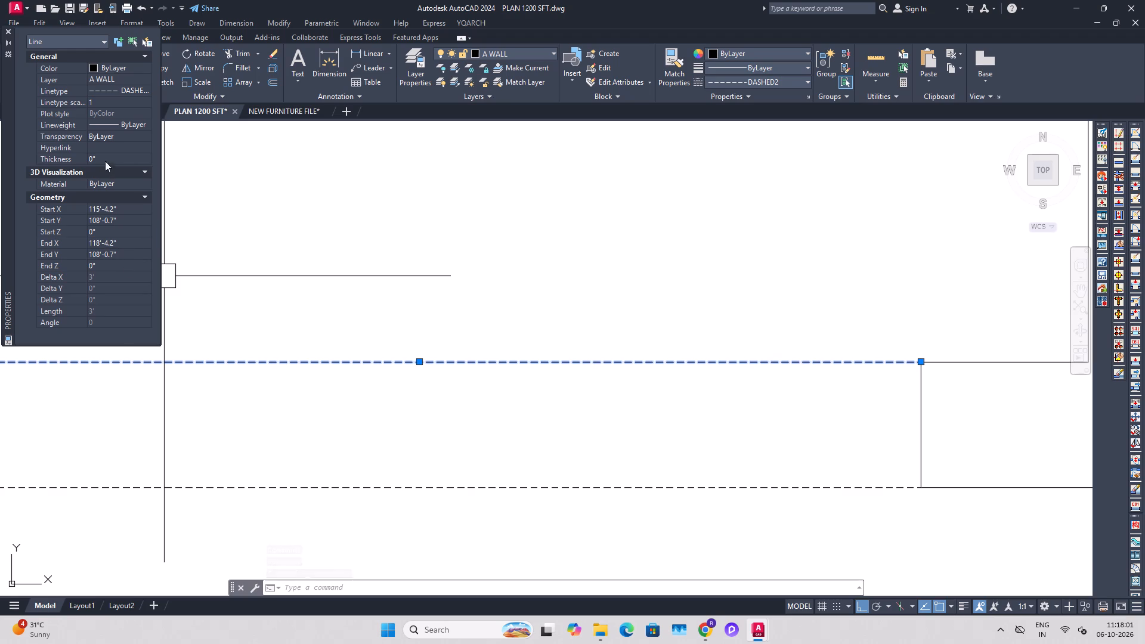
scroll(105, 161, up, 7)
click(132, 93)
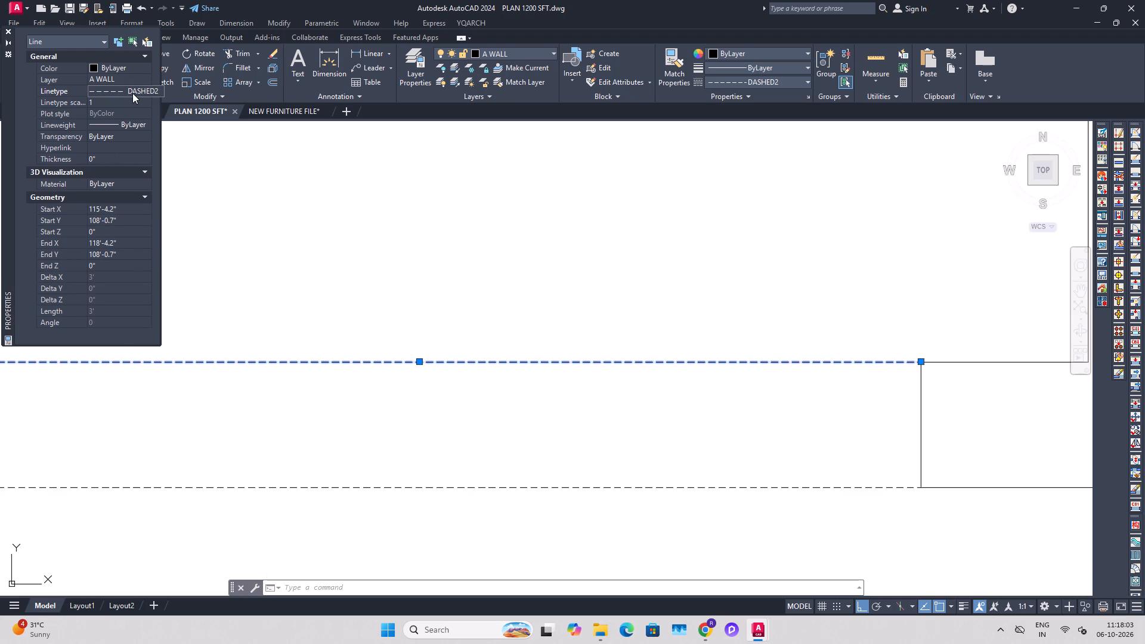
click(135, 91)
click(135, 91)
click(125, 105)
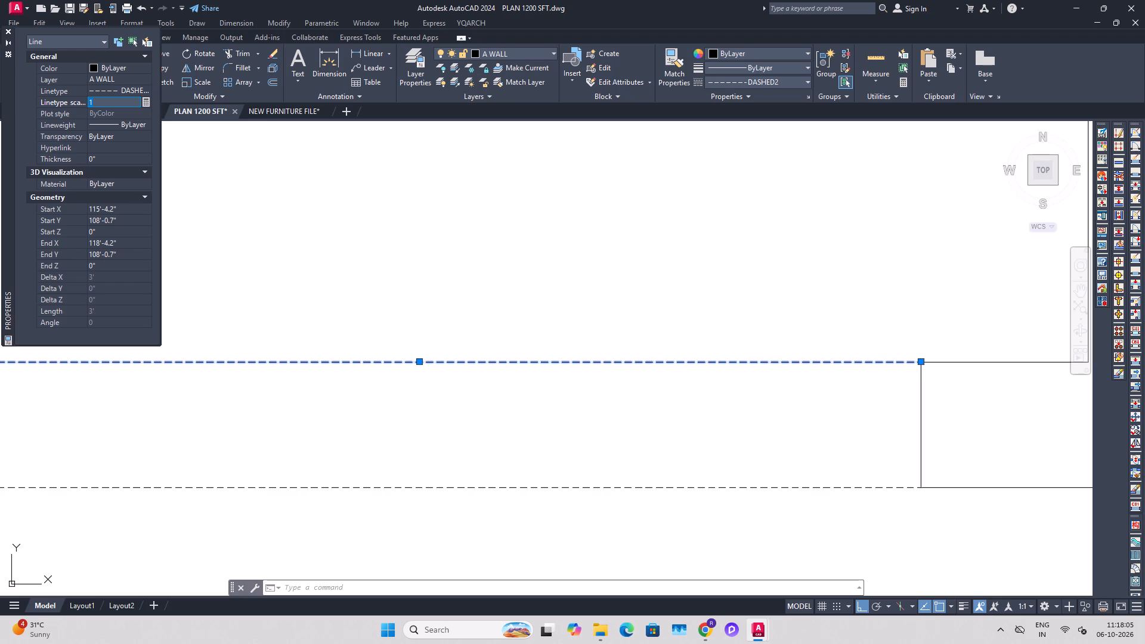
key(8)
key(Return)
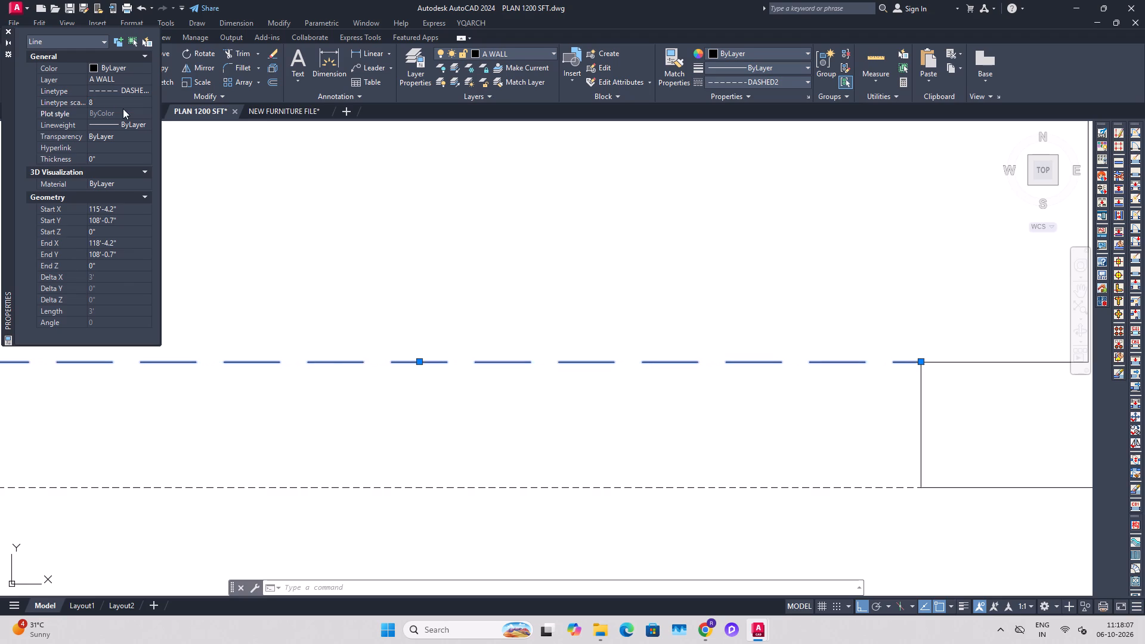
scroll(515, 400, down, 3)
key(Escape)
key(Escape)
key(Escape)
key(Escape)
key(Escape)
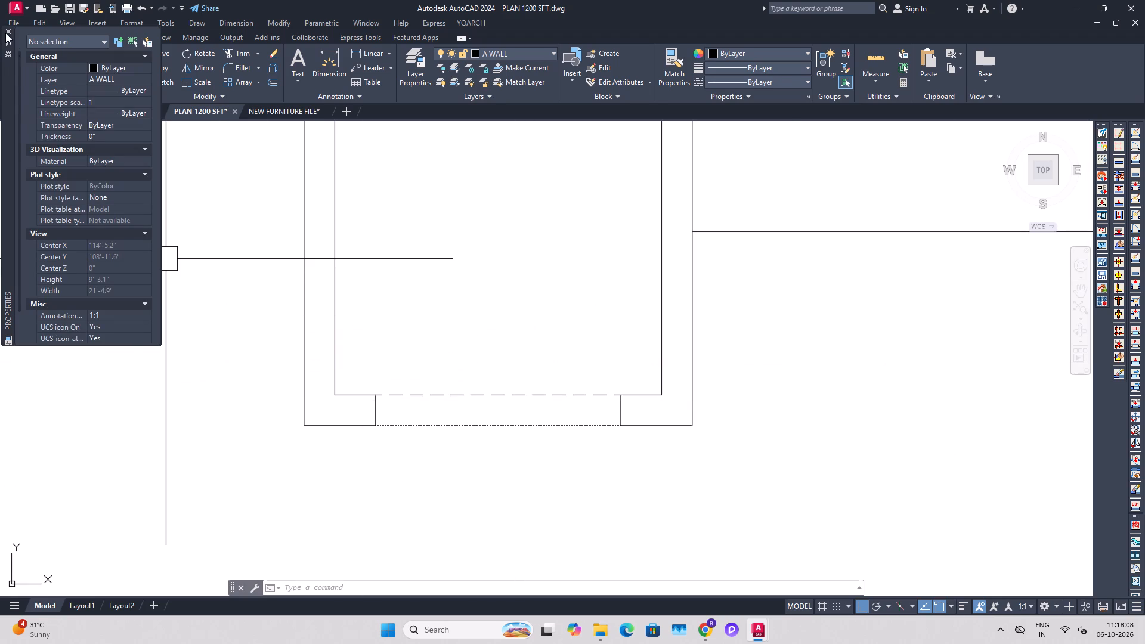
click(7, 32)
Match the upper dashed line's properties onto the lower line across the opening.
key(m)
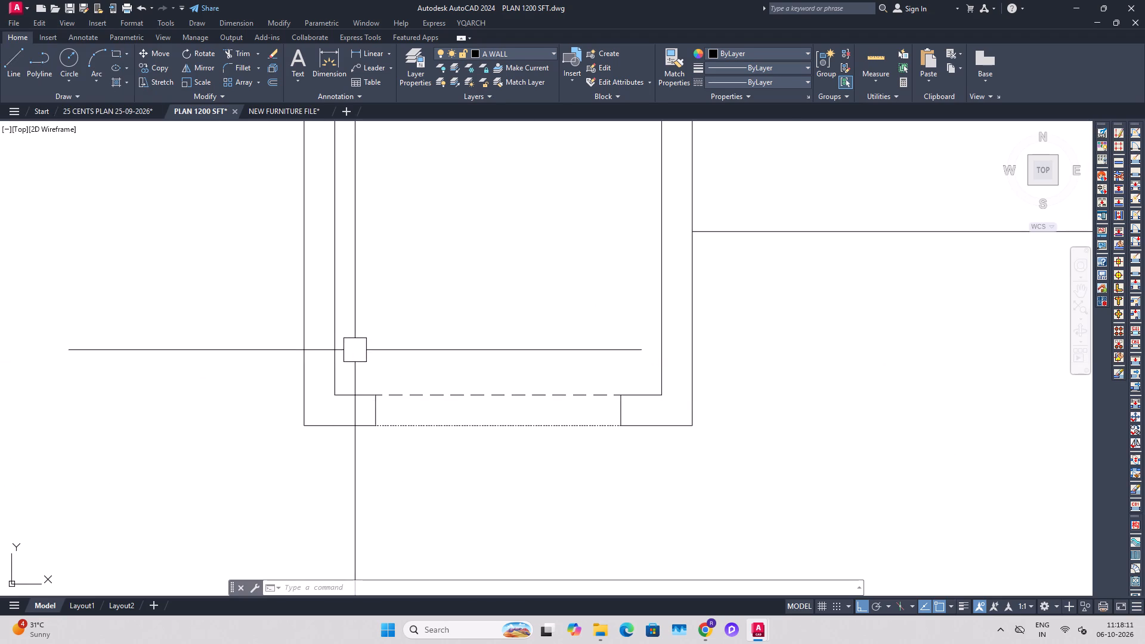
key(a)
key(space)
click(435, 392)
click(440, 426)
key(Escape)
key(Escape)
Save the drawing with the finished dashed opening.
scroll(483, 406, down, 2)
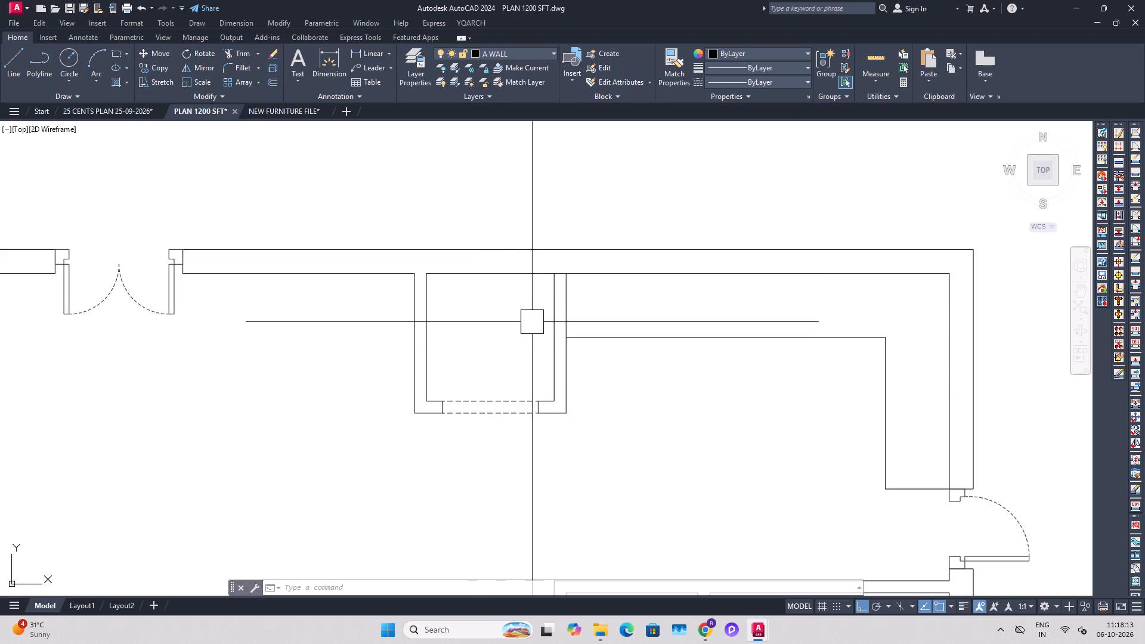
middle_drag(532, 315, 543, 386)
key(Escape)
key(ctrl+s)
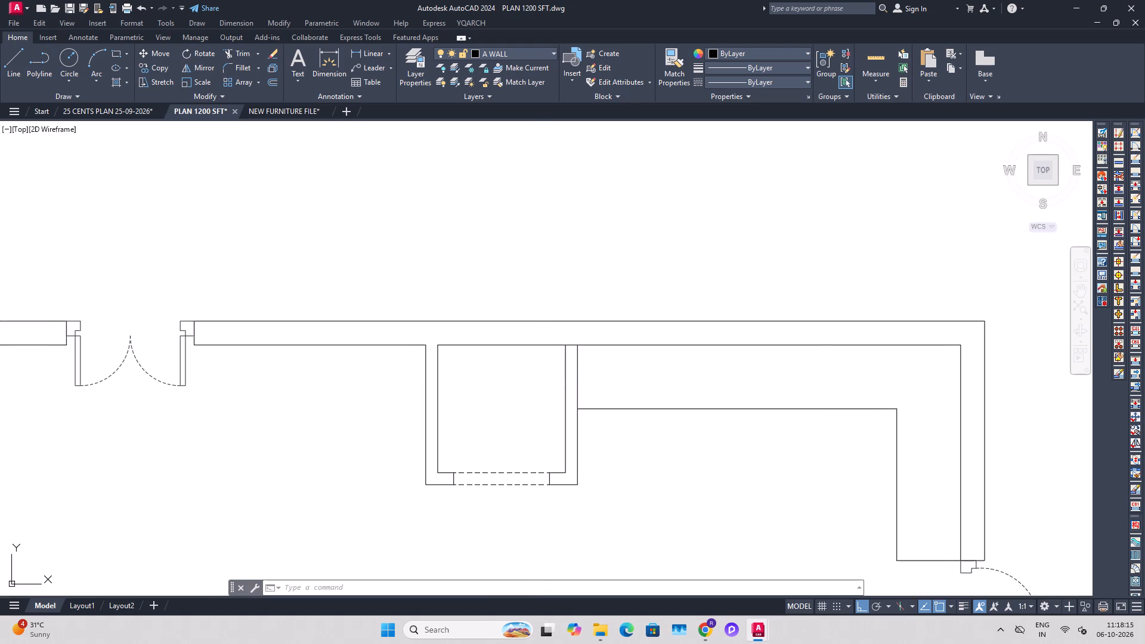
scroll(587, 391, down, 1)
middle_drag(598, 438, 620, 425)
key(Escape)
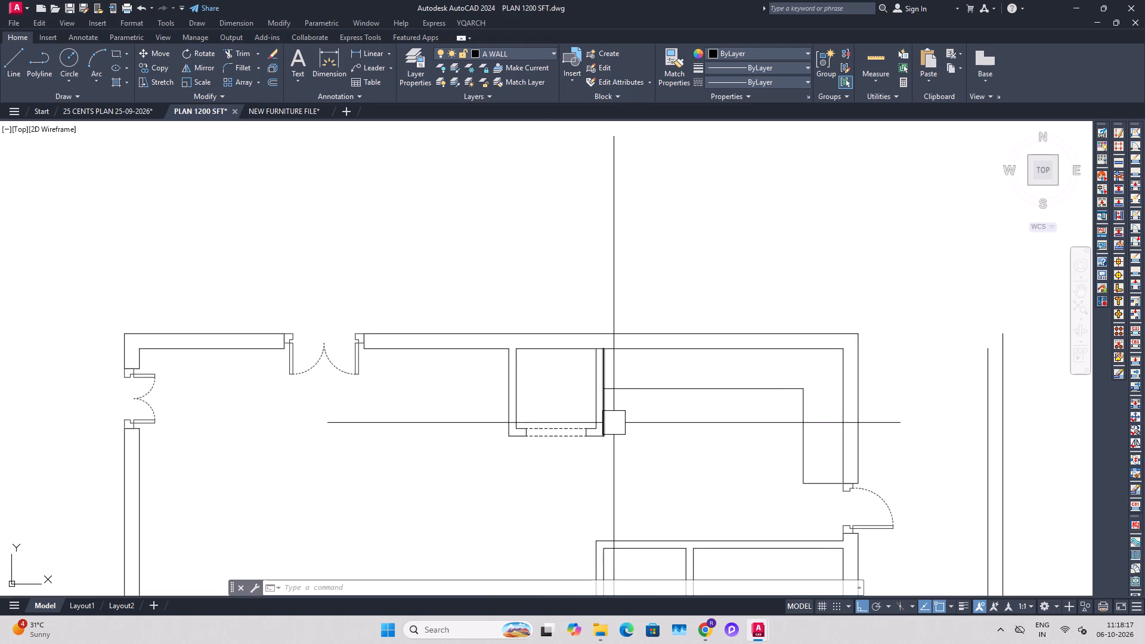
key(Escape)
key(ctrl+s)
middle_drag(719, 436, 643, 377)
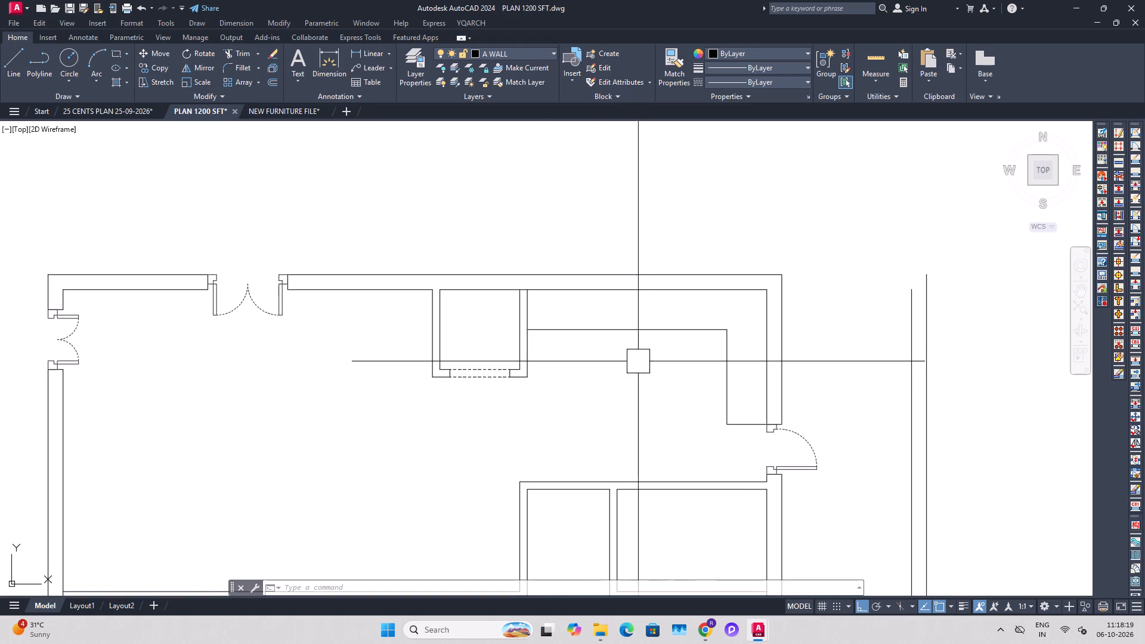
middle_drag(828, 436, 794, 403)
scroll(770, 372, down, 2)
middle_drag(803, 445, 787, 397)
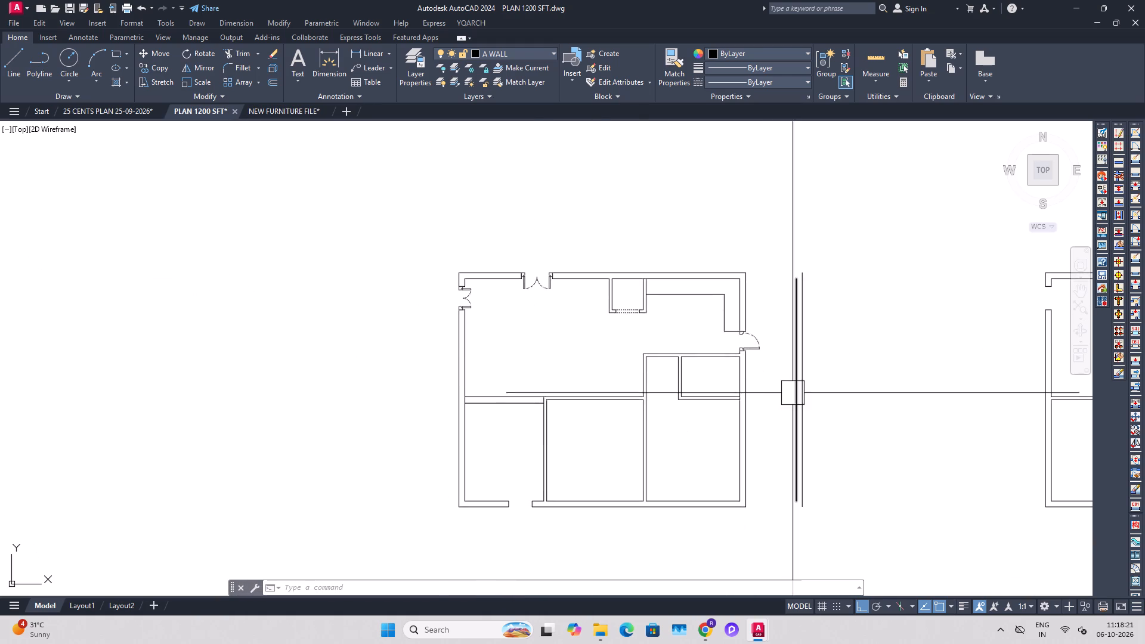
Save the drawing.
key(Escape)
key(Escape)
key(ctrl+s)
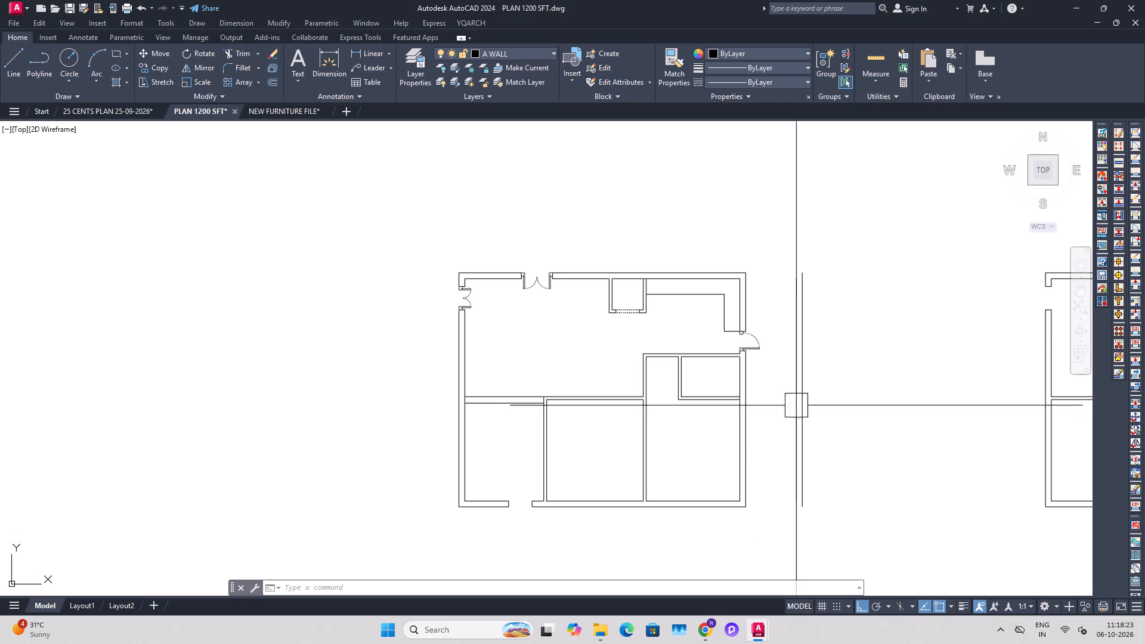
Copy the double-leaf block from the left outer wall to the opening in the lower-left room's bottom wall.
scroll(521, 302, up, 1)
click(554, 282)
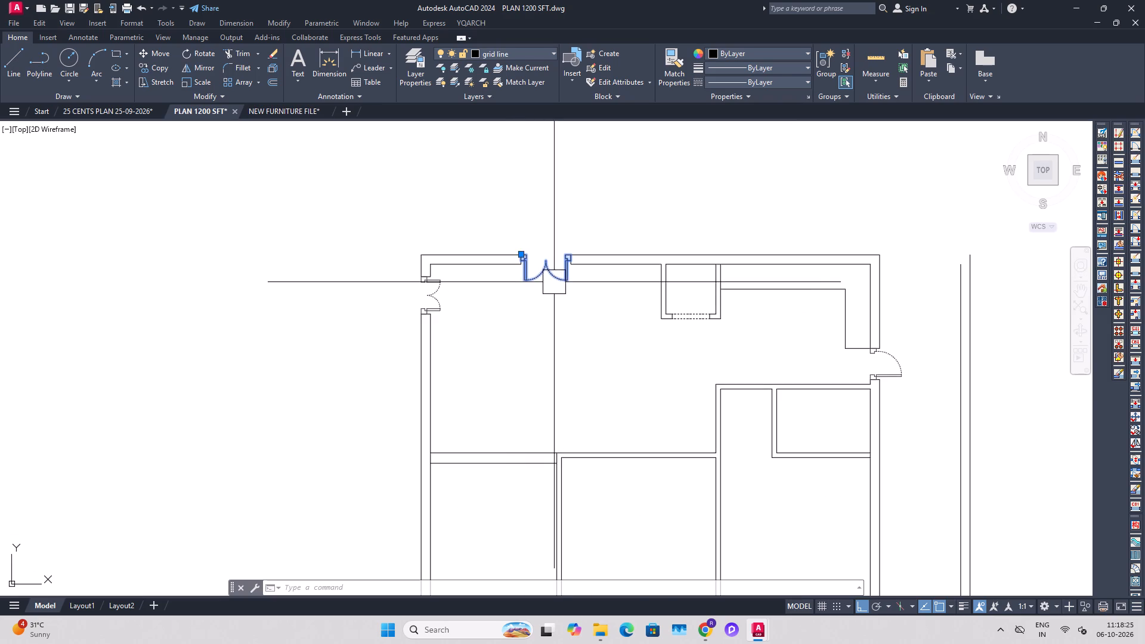
key(Escape)
key(Escape)
click(440, 295)
key(c)
text(O)
key(space)
scroll(395, 320, up, 3)
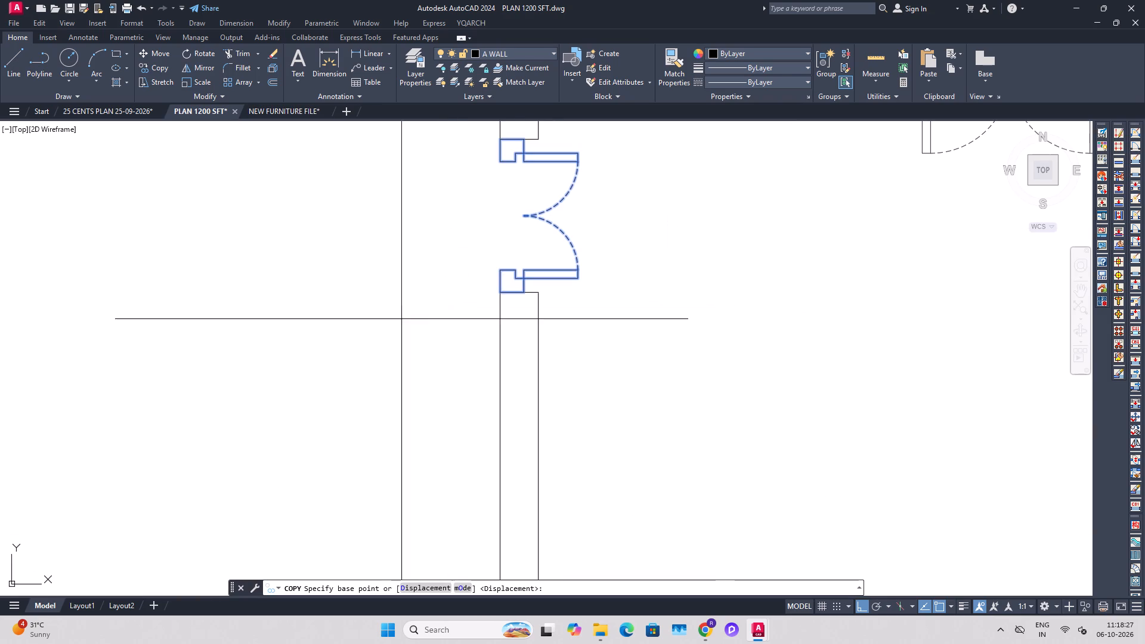
click(497, 294)
scroll(530, 401, down, 3)
middle_drag(551, 478, 549, 296)
middle_drag(574, 456, 561, 374)
scroll(595, 435, up, 2)
click(589, 438)
key(Escape)
Rotate the copied double-leaf block a quarter turn so its leaves point up into the lower-left room.
click(614, 393)
text(RO)
key(space)
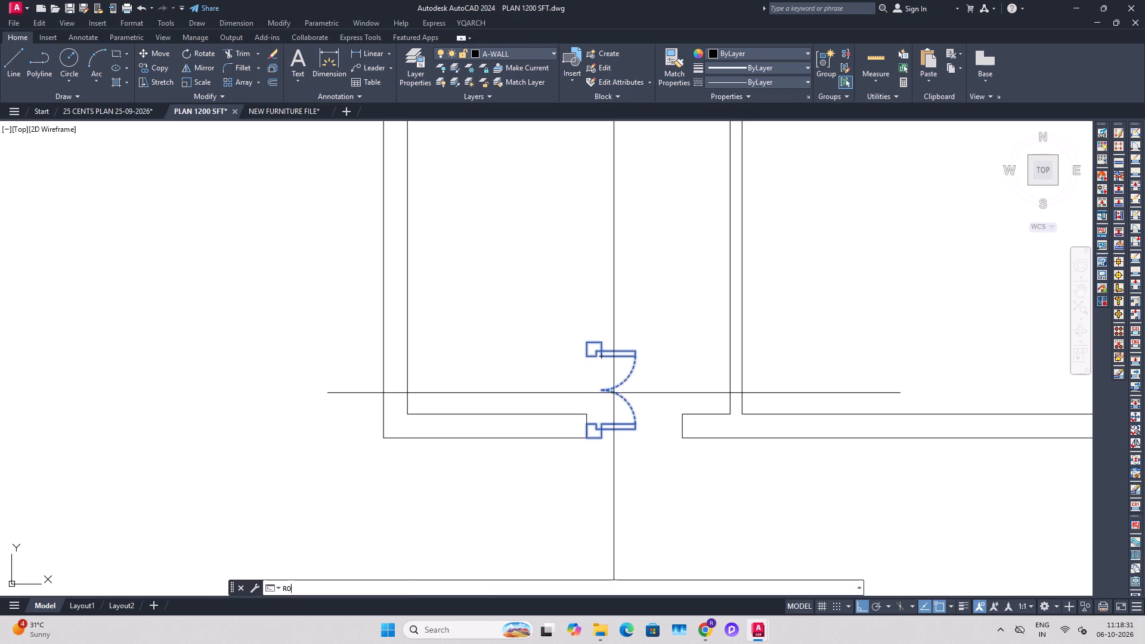
click(614, 393)
click(604, 326)
Move the rotated block by its lower-right frame corner onto the outer right corner of the bottom wall opening.
click(615, 376)
key(m)
key(space)
scroll(685, 457, up, 3)
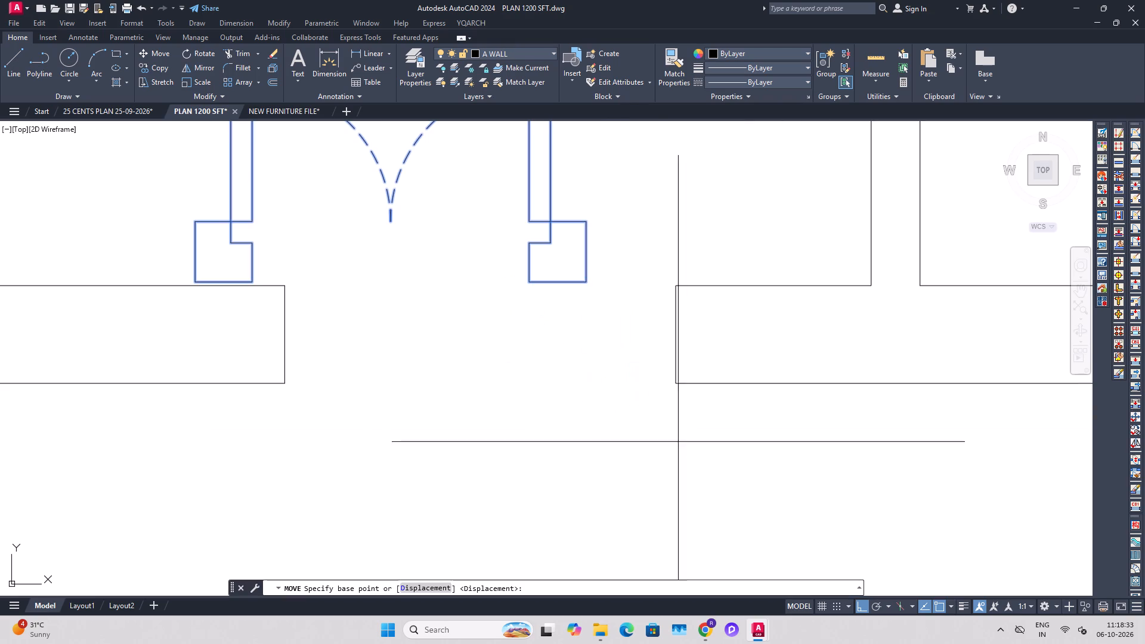
click(587, 286)
click(679, 380)
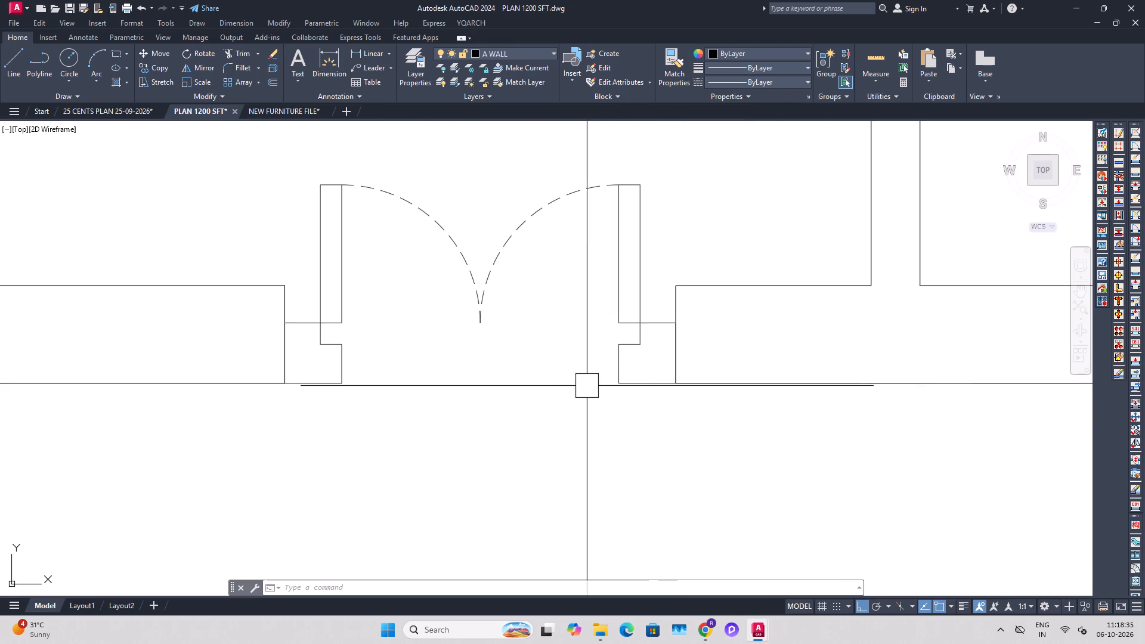
key(Escape)
key(Escape)
Save the drawing with the double-leaf block placed in the bottom wall.
scroll(563, 384, down, 4)
middle_drag(611, 311, 606, 415)
middle_drag(660, 314, 636, 360)
key(ctrl+s)
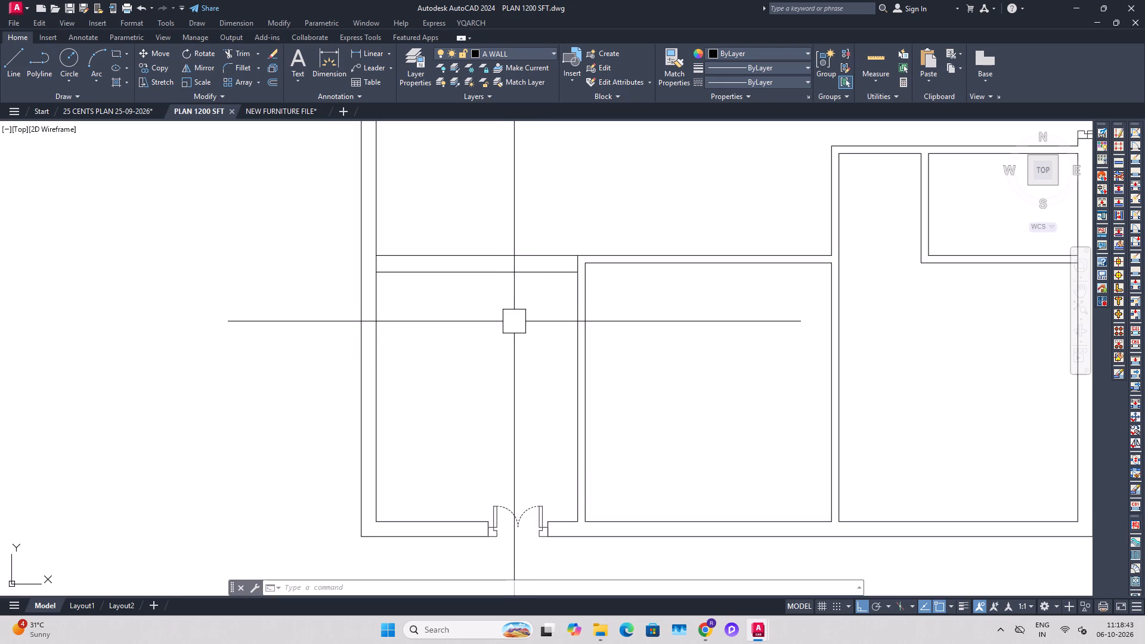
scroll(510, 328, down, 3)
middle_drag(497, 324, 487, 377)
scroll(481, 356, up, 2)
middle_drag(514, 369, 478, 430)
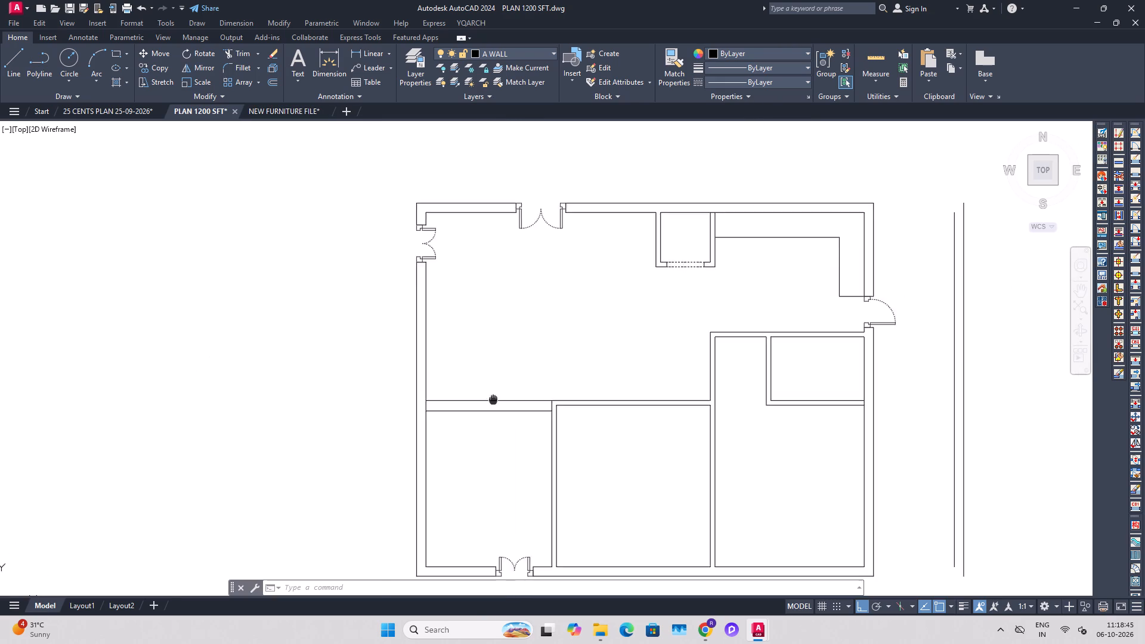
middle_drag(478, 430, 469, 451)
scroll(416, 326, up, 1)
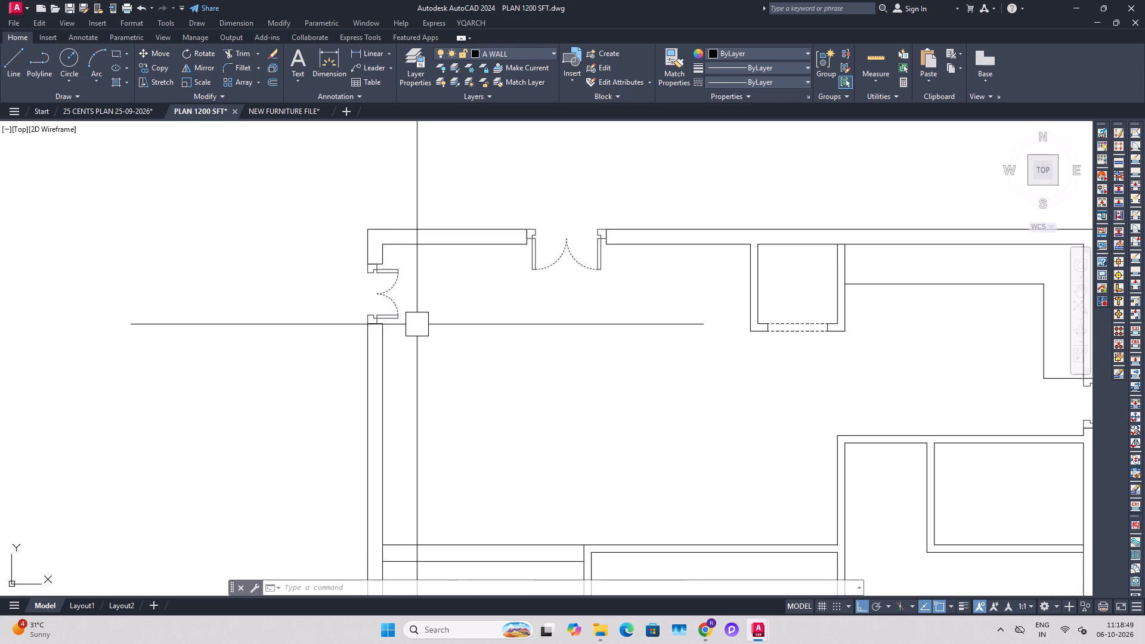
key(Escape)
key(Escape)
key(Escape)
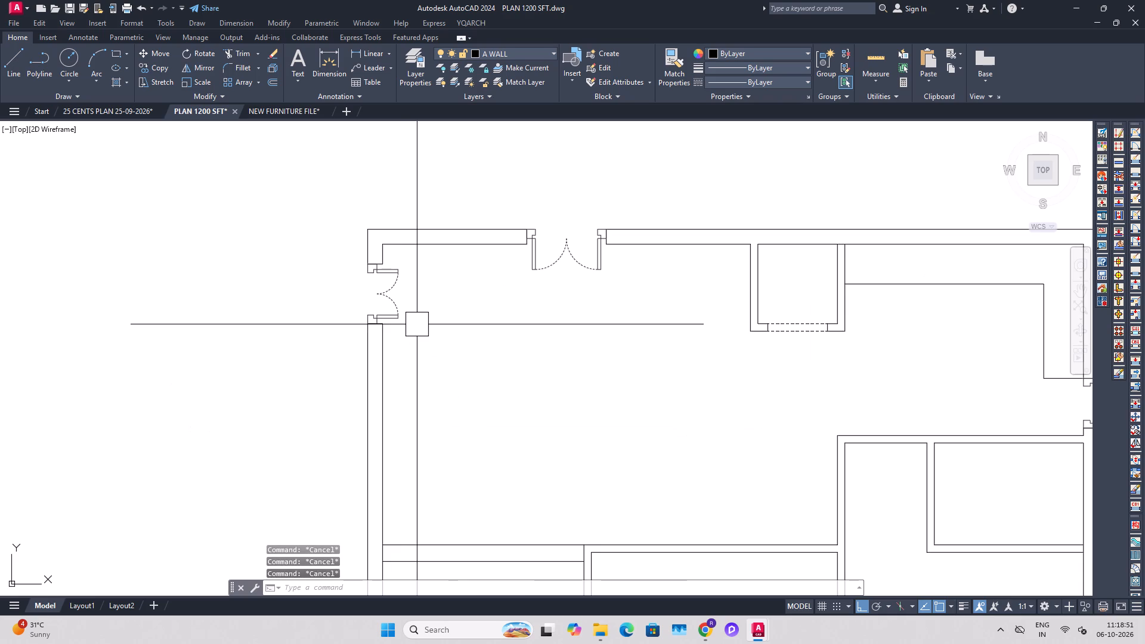
Save the drawing.
key(ctrl+s)
Draw a short line across the left wall of the passage beside the small room, at its upper-left inner corner.
middle_drag(770, 395, 660, 382)
scroll(680, 364, down, 1)
middle_drag(792, 382, 720, 318)
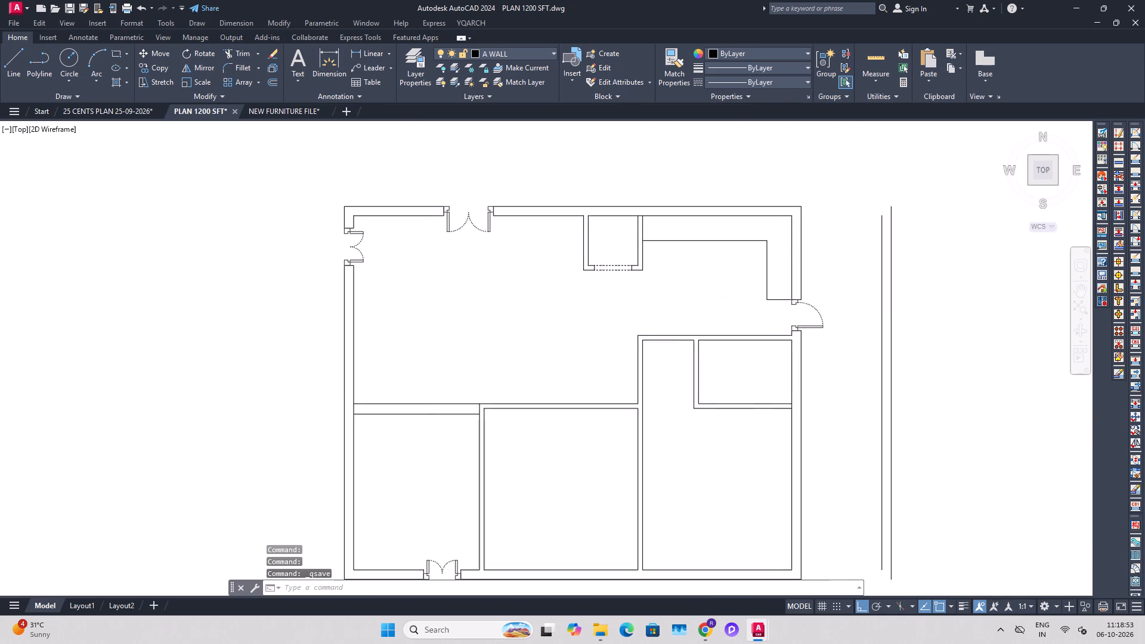
middle_drag(689, 396, 685, 380)
key(l)
key(space)
scroll(660, 320, up, 3)
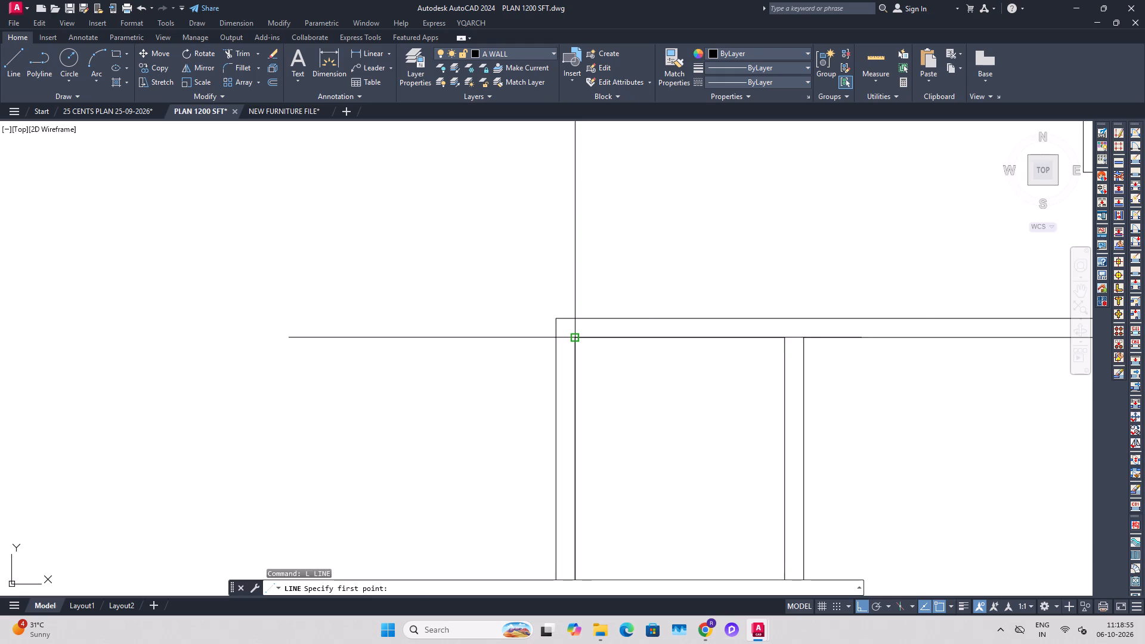
click(574, 336)
click(552, 337)
key(Escape)
key(Escape)
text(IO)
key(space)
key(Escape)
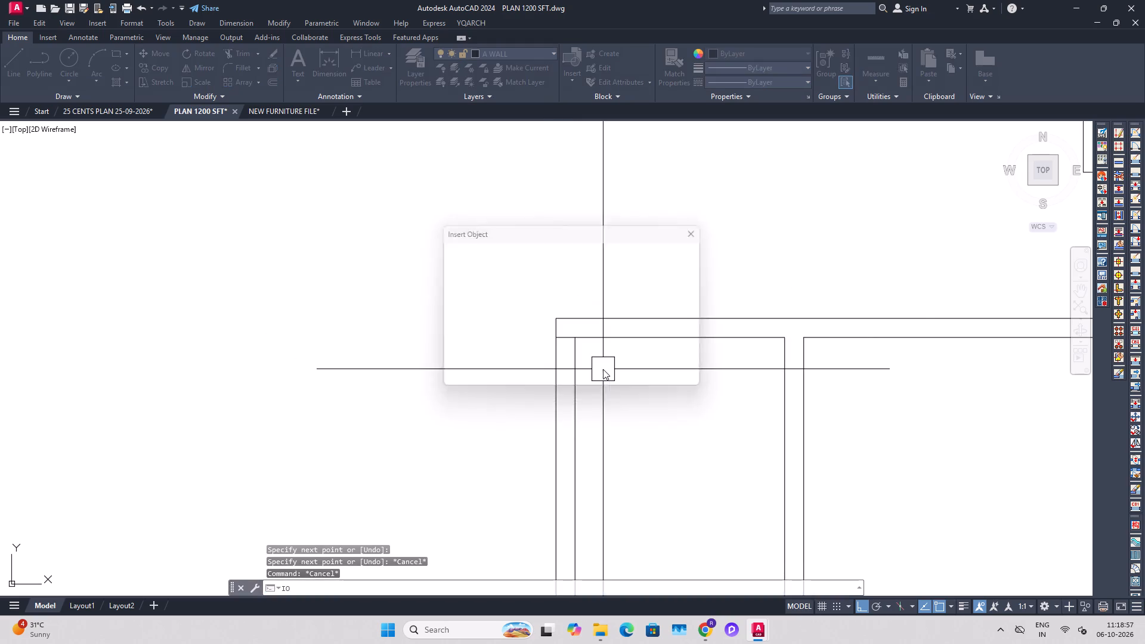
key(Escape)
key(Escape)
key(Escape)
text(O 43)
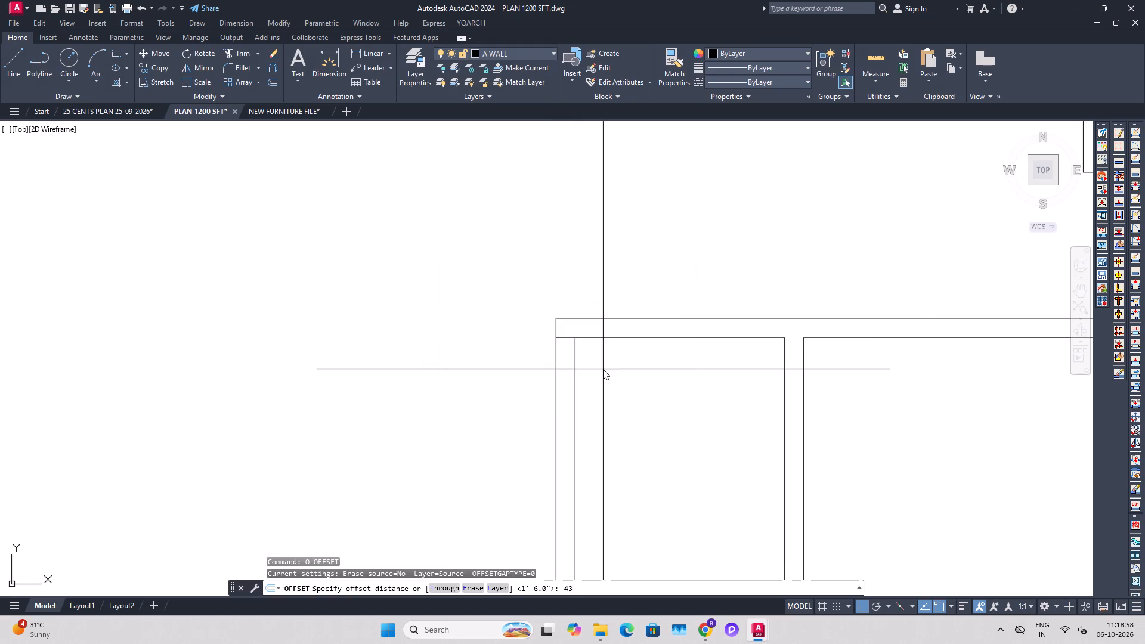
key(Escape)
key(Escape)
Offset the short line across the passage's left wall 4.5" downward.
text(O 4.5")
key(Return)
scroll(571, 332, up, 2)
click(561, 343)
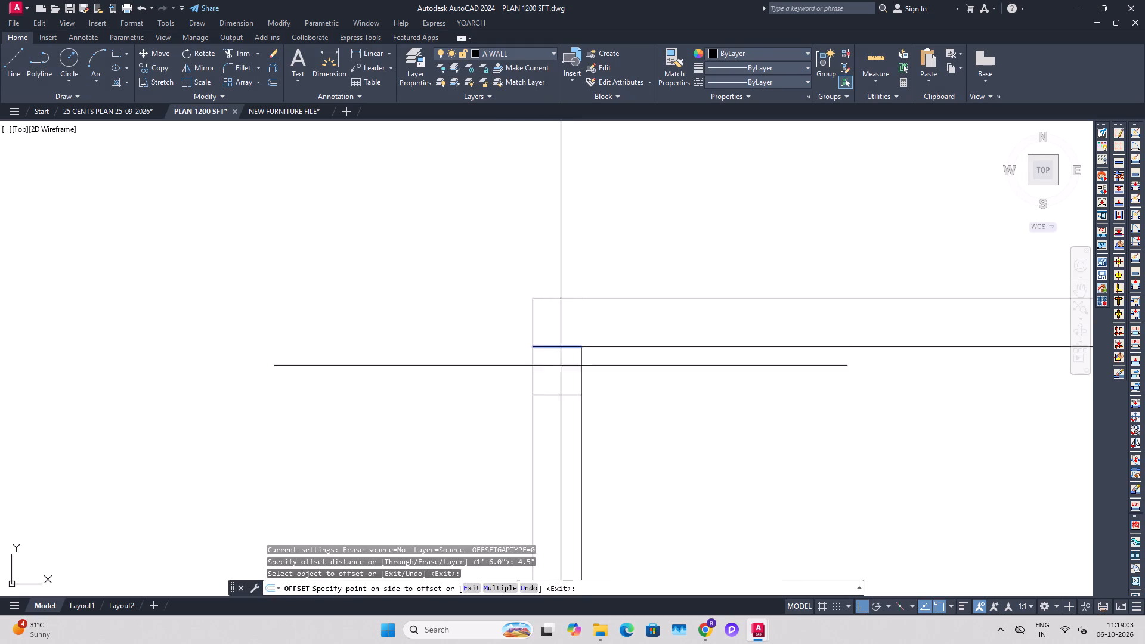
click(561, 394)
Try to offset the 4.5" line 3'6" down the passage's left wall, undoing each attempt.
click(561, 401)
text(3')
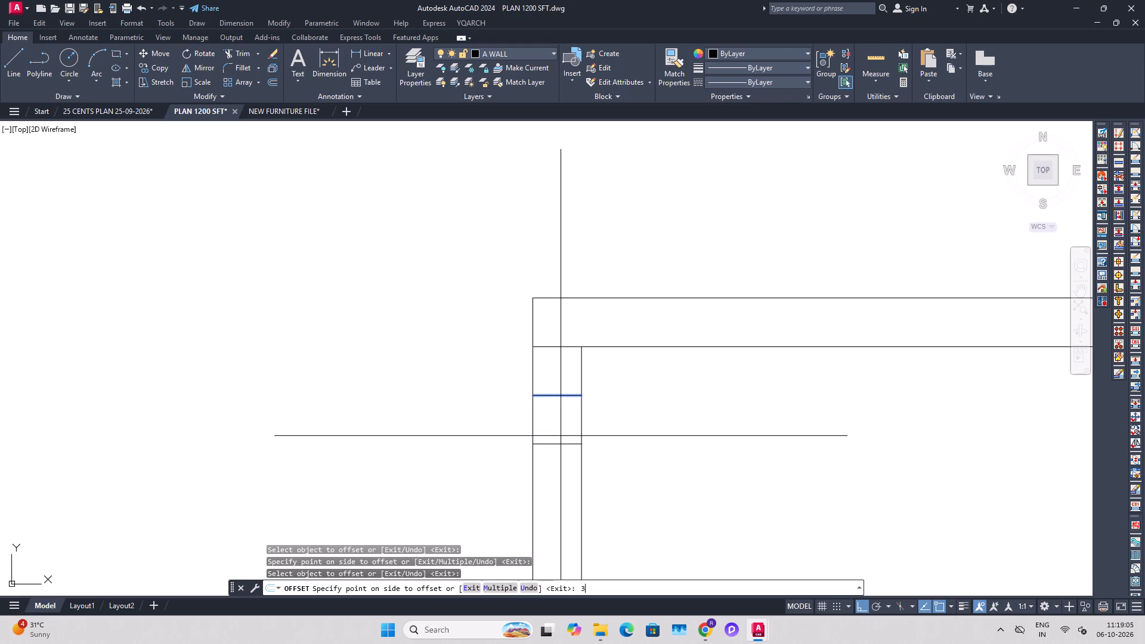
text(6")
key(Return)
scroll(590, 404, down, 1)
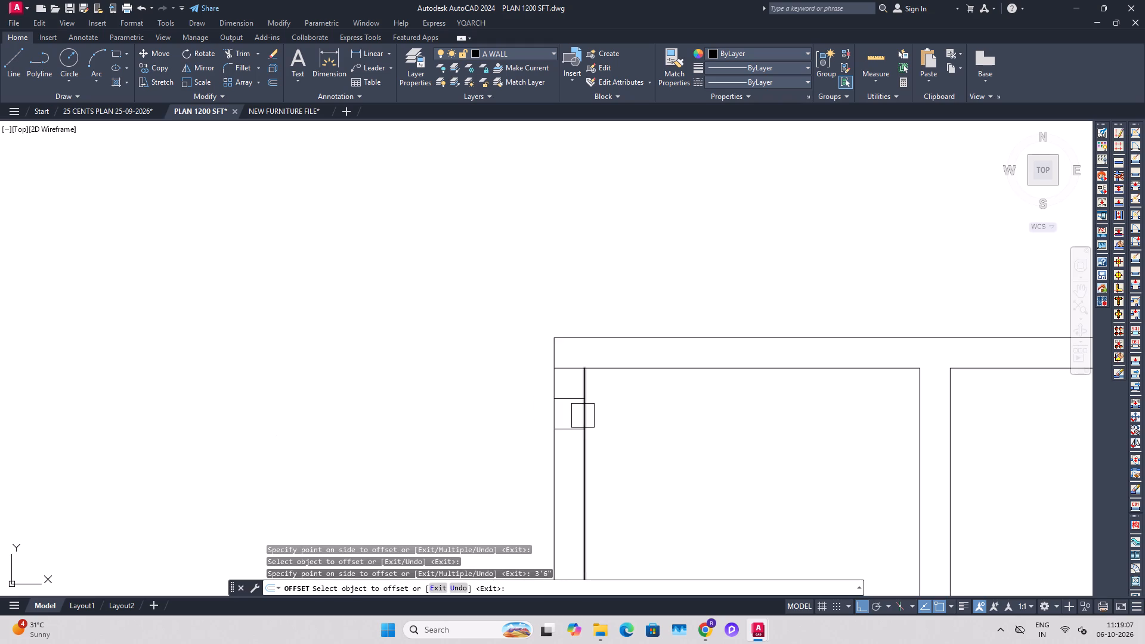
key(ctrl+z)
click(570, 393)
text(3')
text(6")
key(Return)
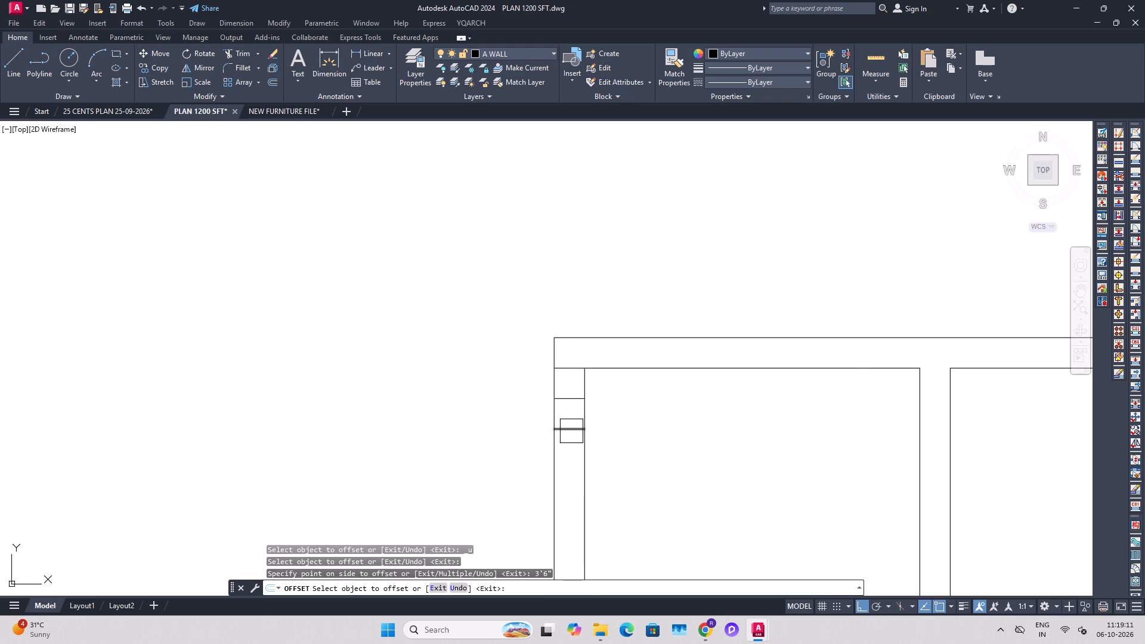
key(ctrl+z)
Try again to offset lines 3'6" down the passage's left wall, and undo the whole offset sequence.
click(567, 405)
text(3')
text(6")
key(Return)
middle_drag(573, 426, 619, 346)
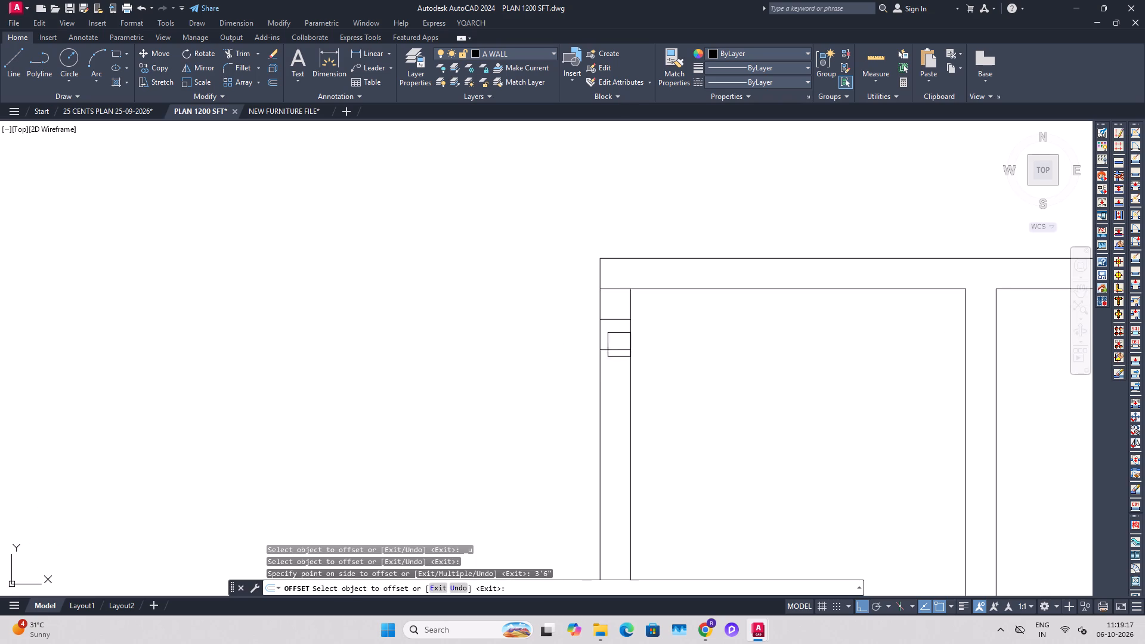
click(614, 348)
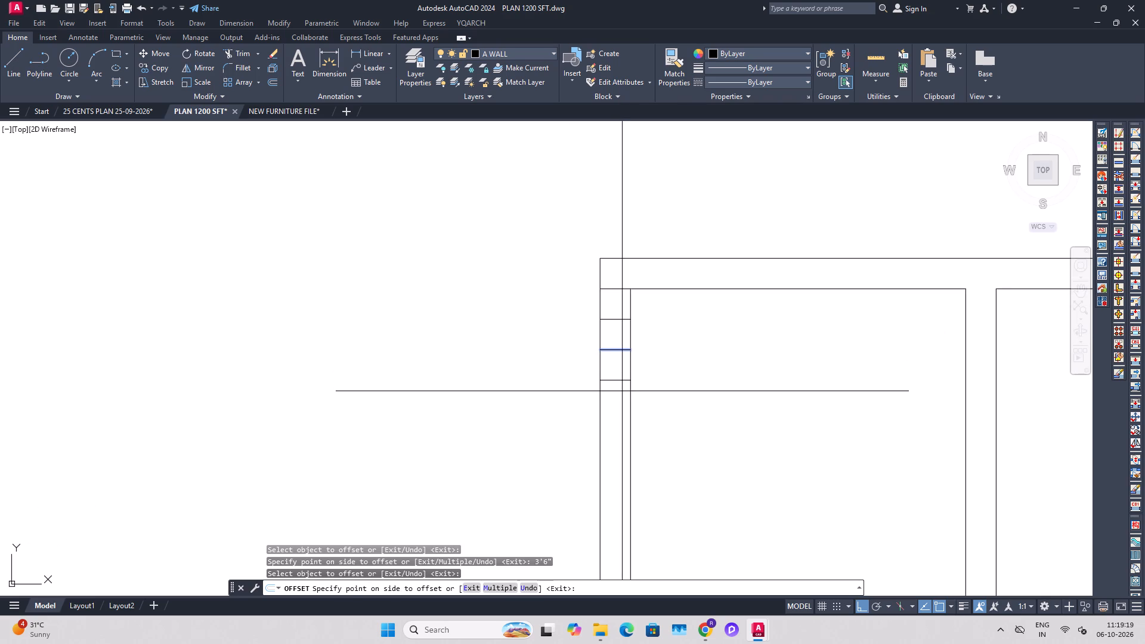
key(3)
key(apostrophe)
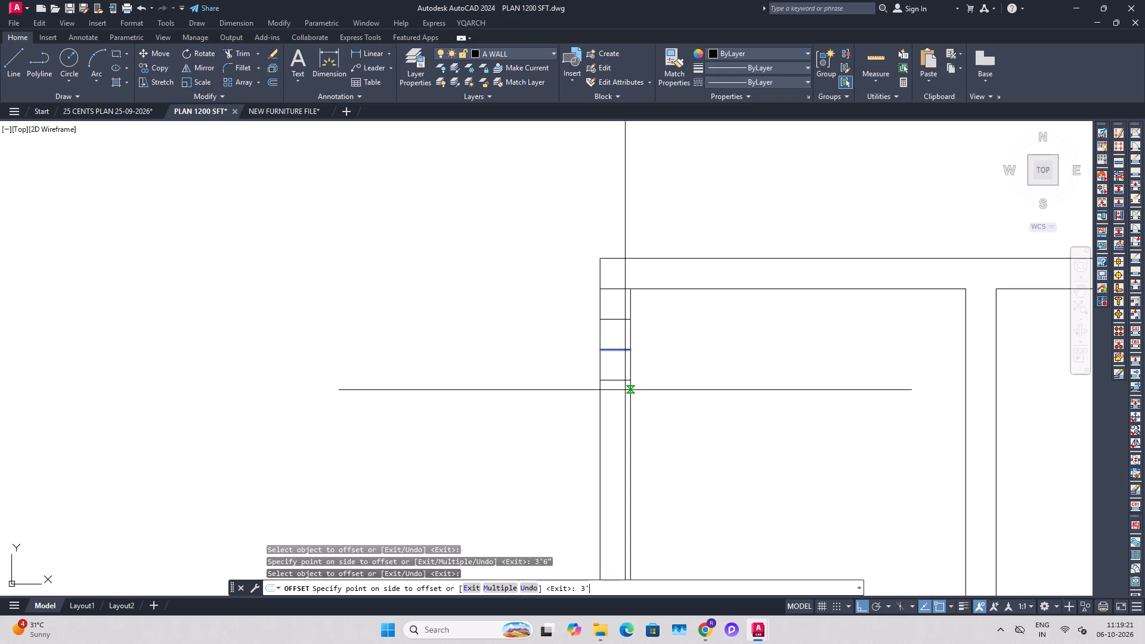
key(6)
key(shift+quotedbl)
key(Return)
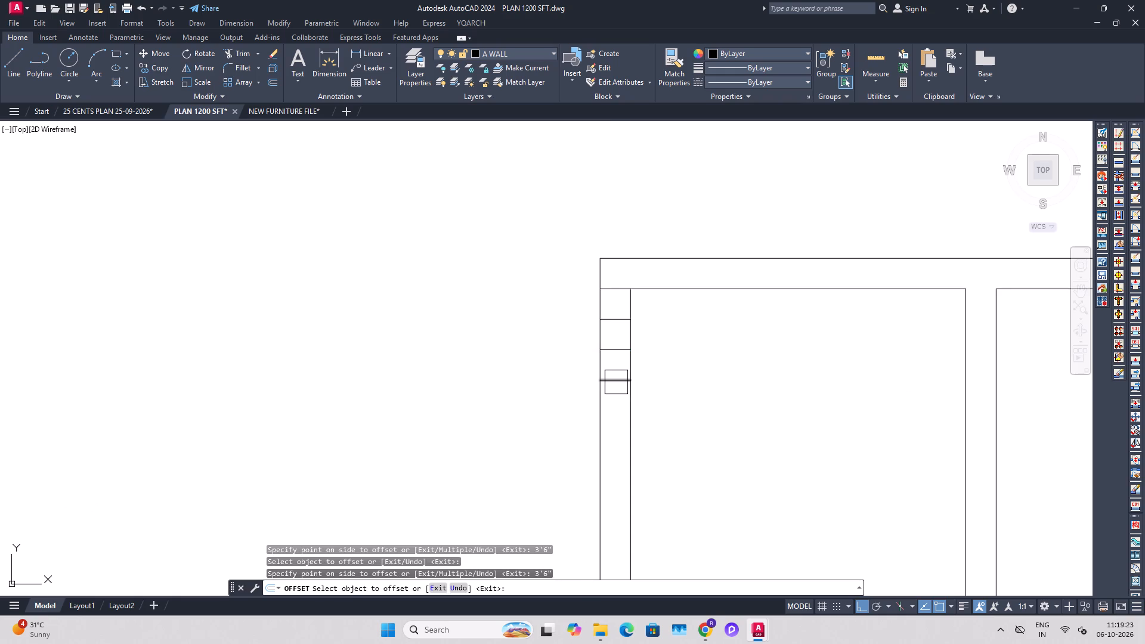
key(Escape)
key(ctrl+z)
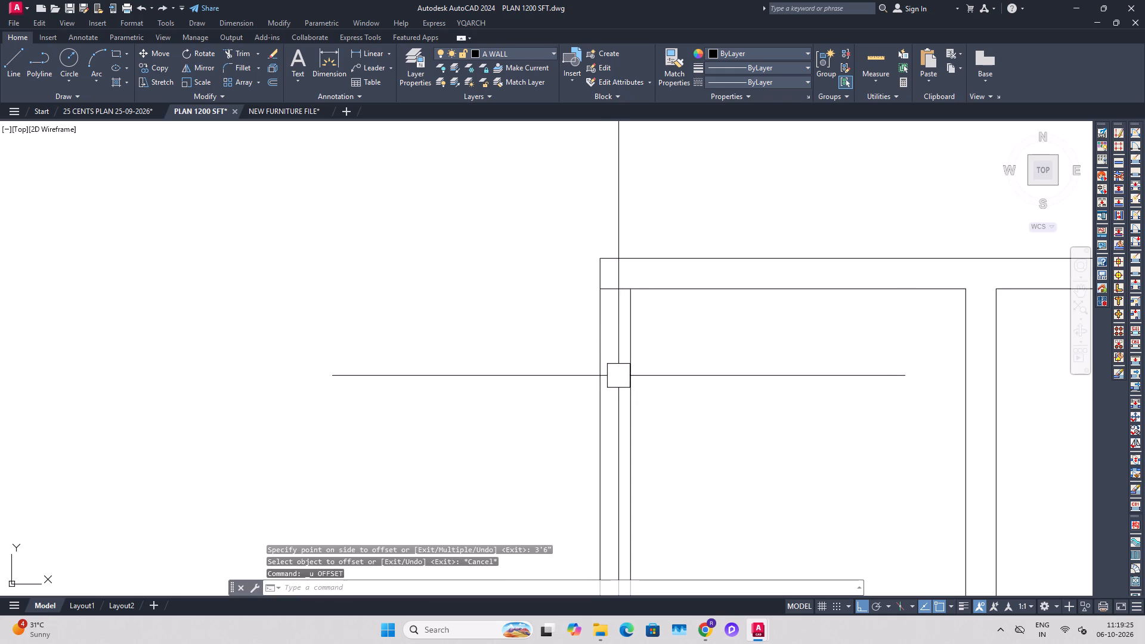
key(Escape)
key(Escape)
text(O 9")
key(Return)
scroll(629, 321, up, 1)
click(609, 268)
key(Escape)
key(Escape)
Offset the short line at the corner of the passage's left wall 4.5" downward.
text(O 4.5)
key(shift+quotedbl)
key(Return)
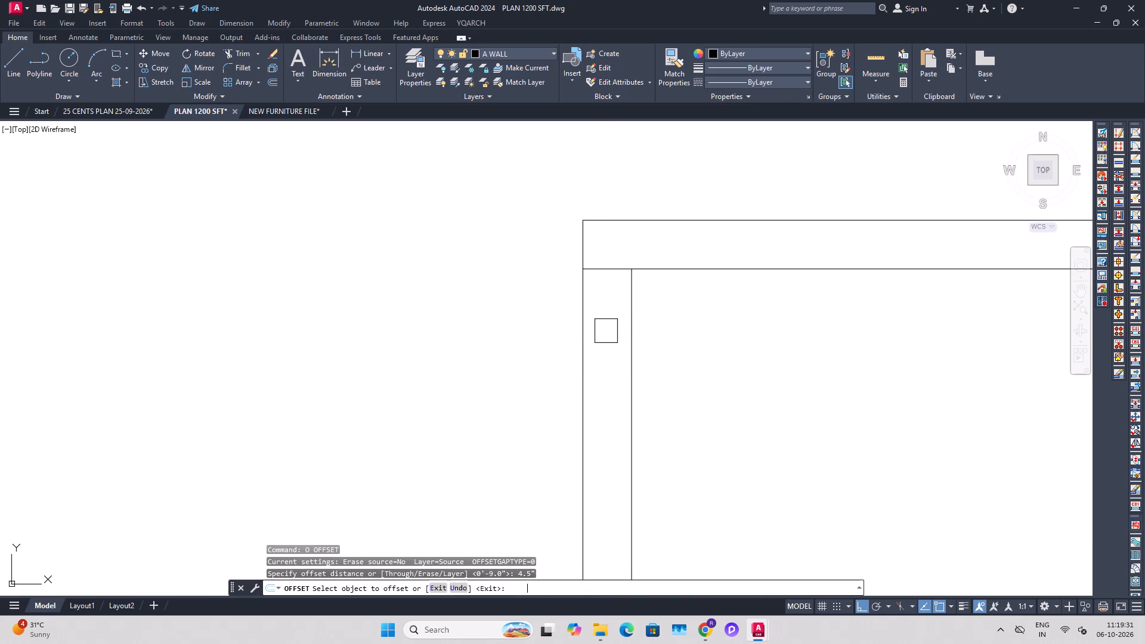
click(591, 273)
click(601, 348)
key(Escape)
key(Escape)
key(Escape)
Offset the 4.5" jamb line 3'6" down the passage's left wall to mark the door opening.
text(O 3'6")
key(Return)
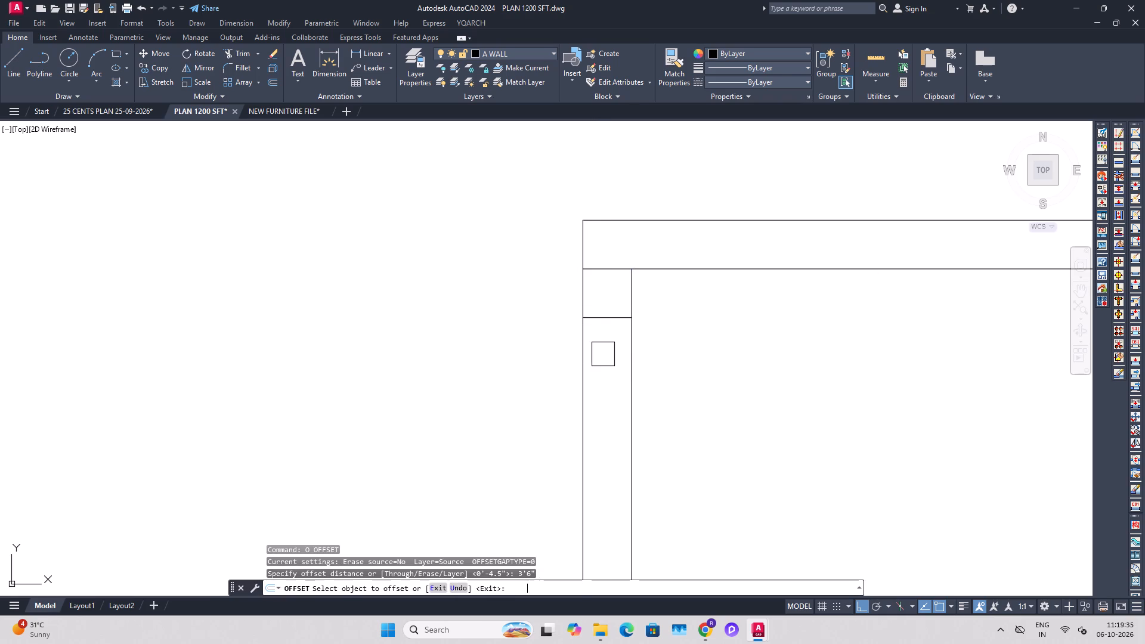
click(606, 315)
click(610, 370)
key(Escape)
scroll(611, 370, down, 2)
middle_drag(645, 445, 639, 386)
key(Escape)
key(Escape)
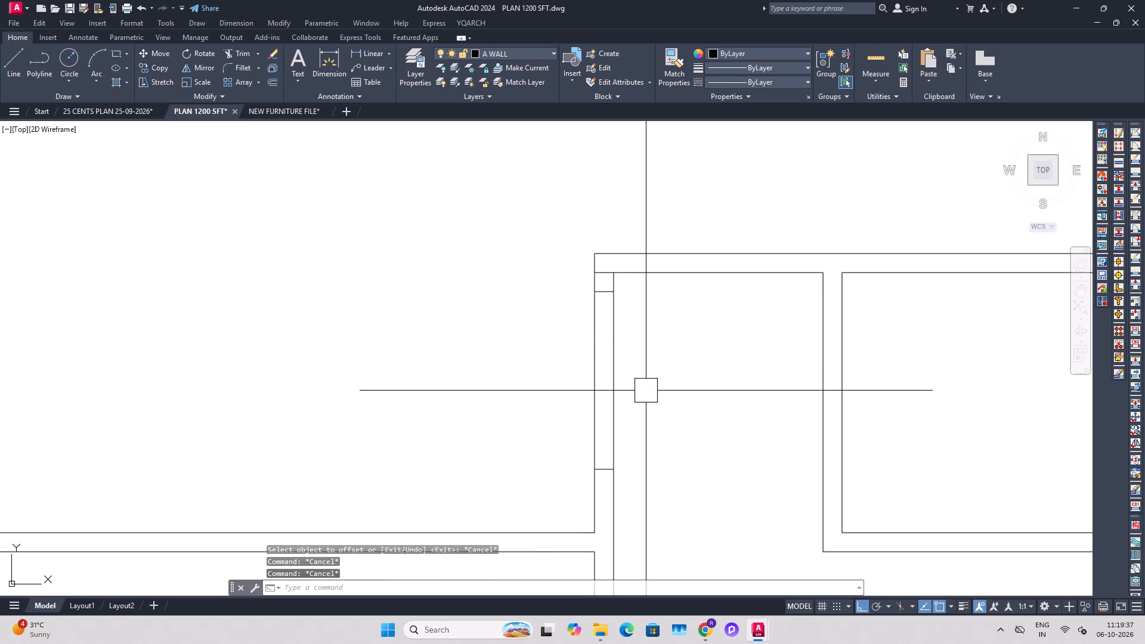
Trim the wall lines between the two jamb lines and remove the leftover corner line above the opening.
text(TR)
key(space)
click(647, 391)
click(581, 391)
scroll(596, 275, up, 2)
click(614, 270)
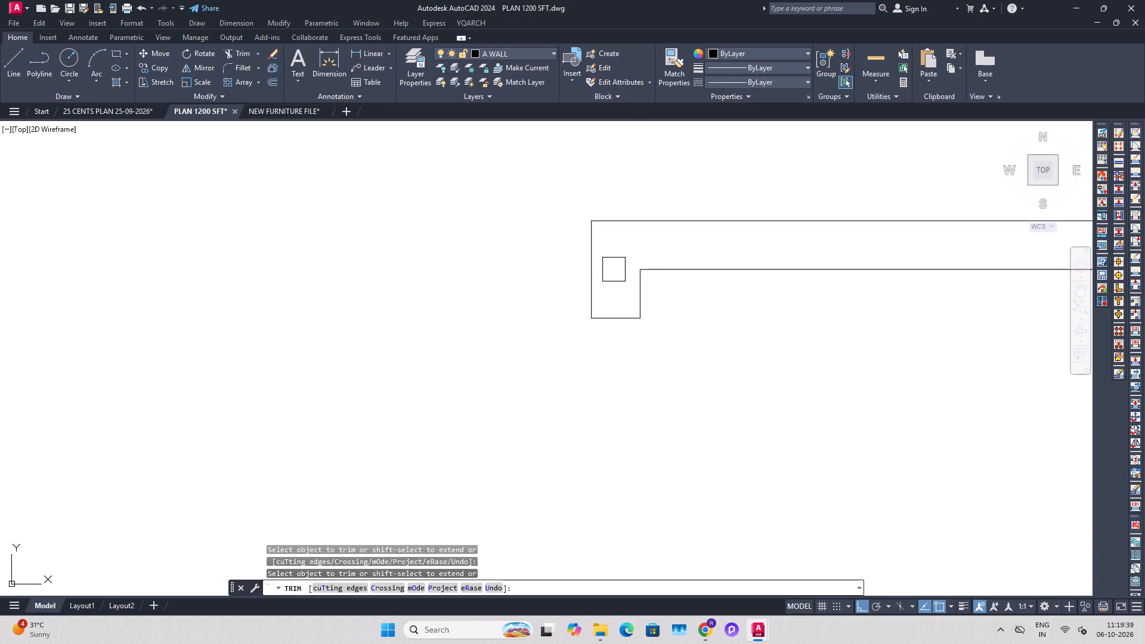
key(Escape)
Draw a short line across the lower middle room's top wall, where it meets the passage's left wall.
scroll(598, 332, down, 3)
middle_drag(638, 417, 636, 384)
scroll(648, 407, down, 1)
middle_drag(600, 428, 666, 414)
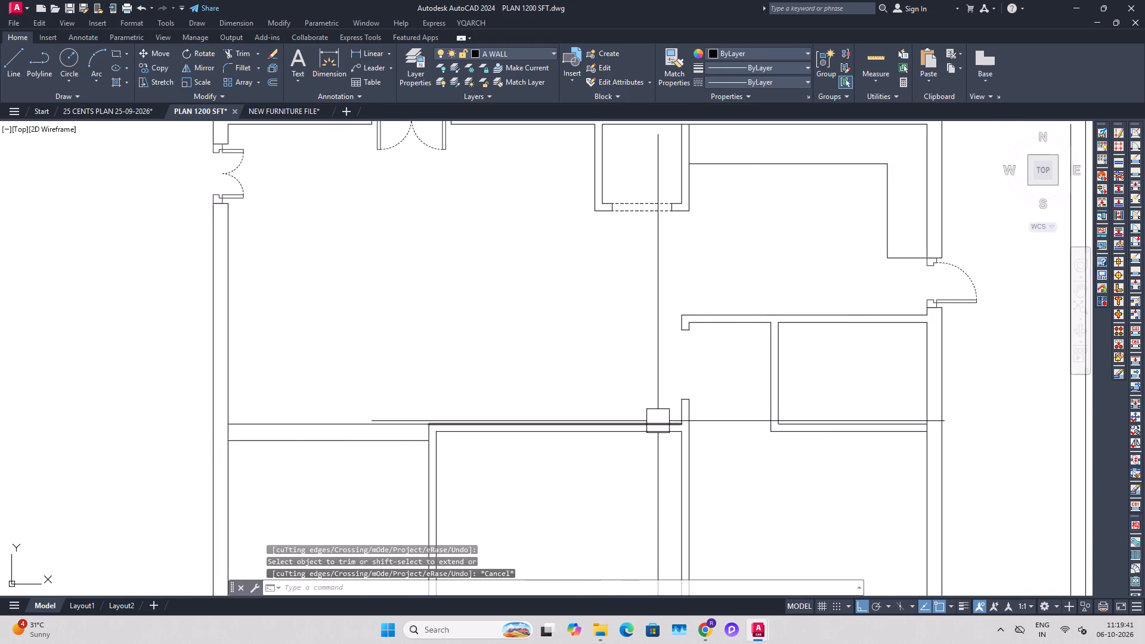
text(L)
key(space)
scroll(654, 434, up, 2)
click(724, 408)
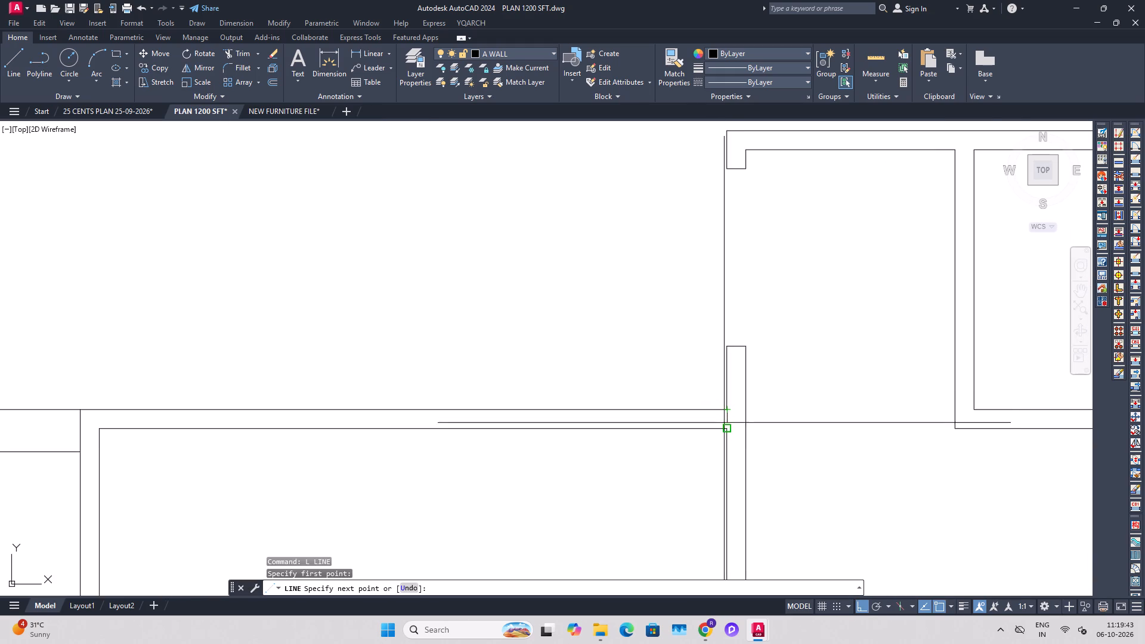
click(724, 428)
key(Escape)
key(Escape)
Offset the short line 9" to the left along the middle room's top wall.
key(o)
key(space)
text(9")
key(Return)
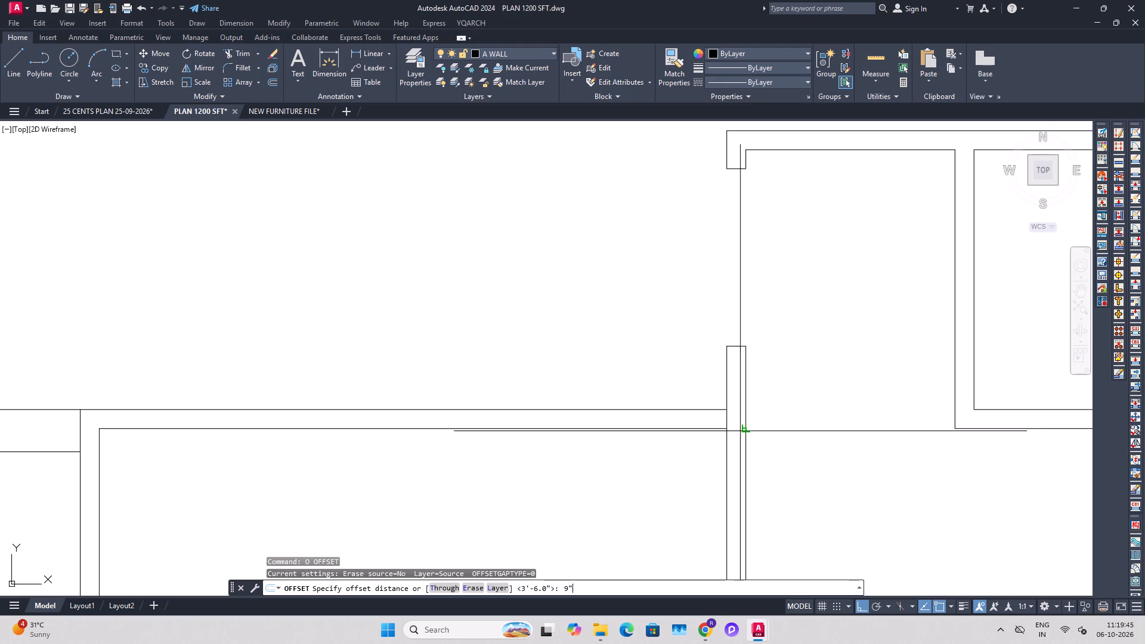
scroll(709, 434, up, 2)
click(745, 414)
click(677, 414)
Try to offset the 9" jamb line a further 3'6" left along the middle room's top wall.
click(653, 405)
text(3')
key(6)
key(shift+quotedbl)
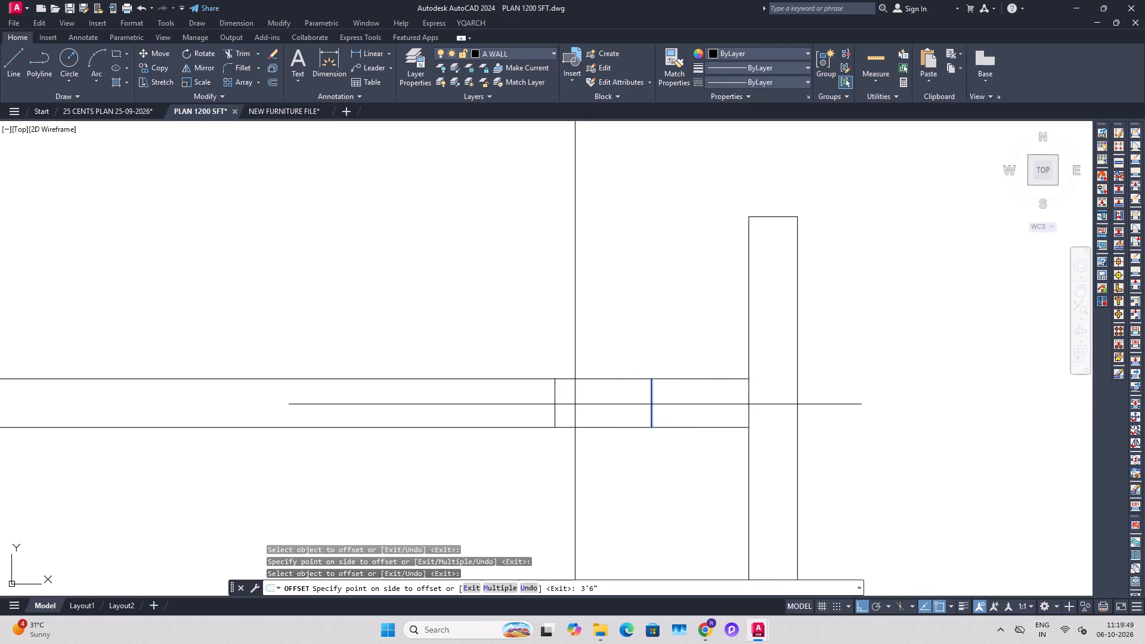
key(Return)
key(Escape)
key(Escape)
Erase the wrongly spaced jamb line in the lower middle room's top wall.
click(564, 397)
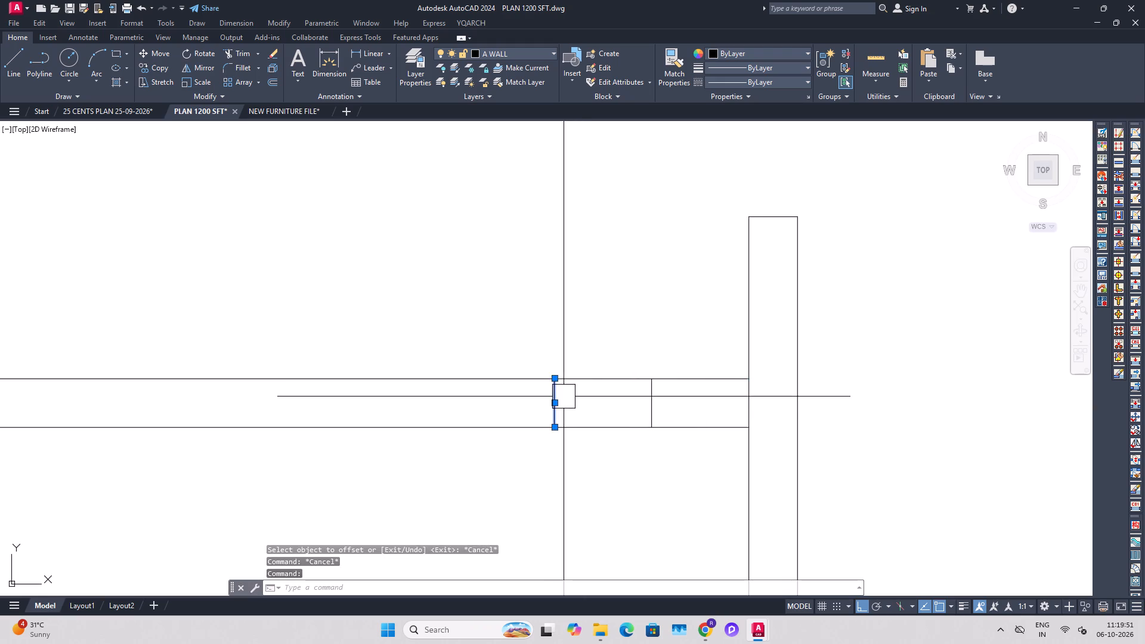
key(Delete)
Offset the 9" jamb line 3'6" to the left along the lower middle room's top wall.
text(O)
key(space)
text(3')
key(6)
key(shift+quotedbl)
key(Return)
click(648, 405)
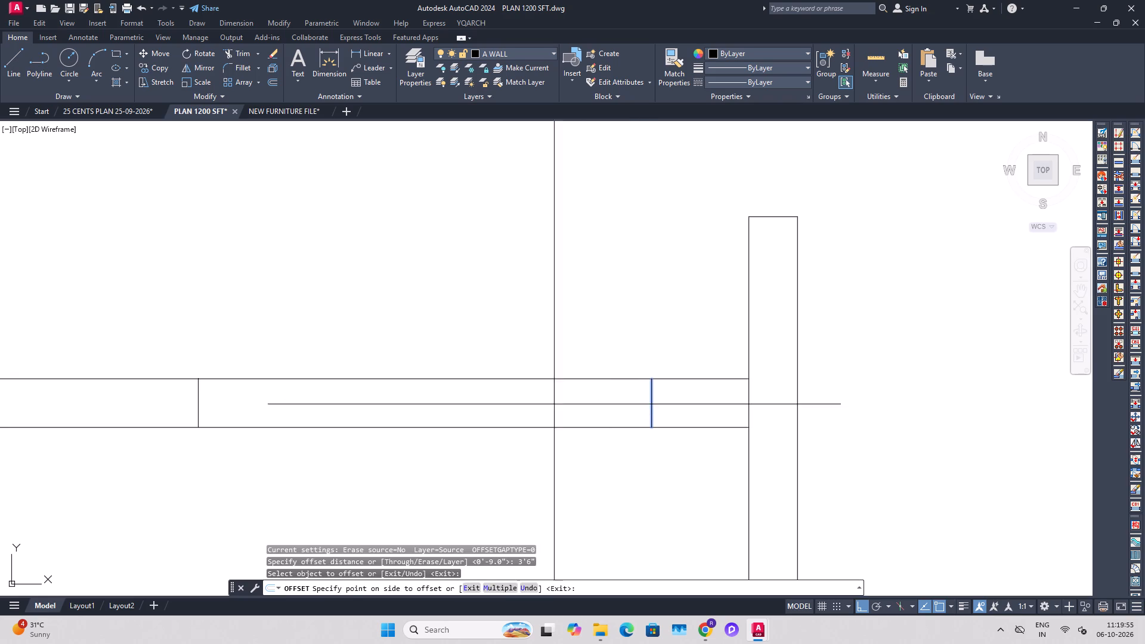
click(544, 402)
key(Escape)
key(Escape)
Trim the top wall lines between the two jamb lines and remove the leftover line at the wall corner.
key(t)
text(R)
key(space)
click(539, 348)
click(543, 447)
click(547, 342)
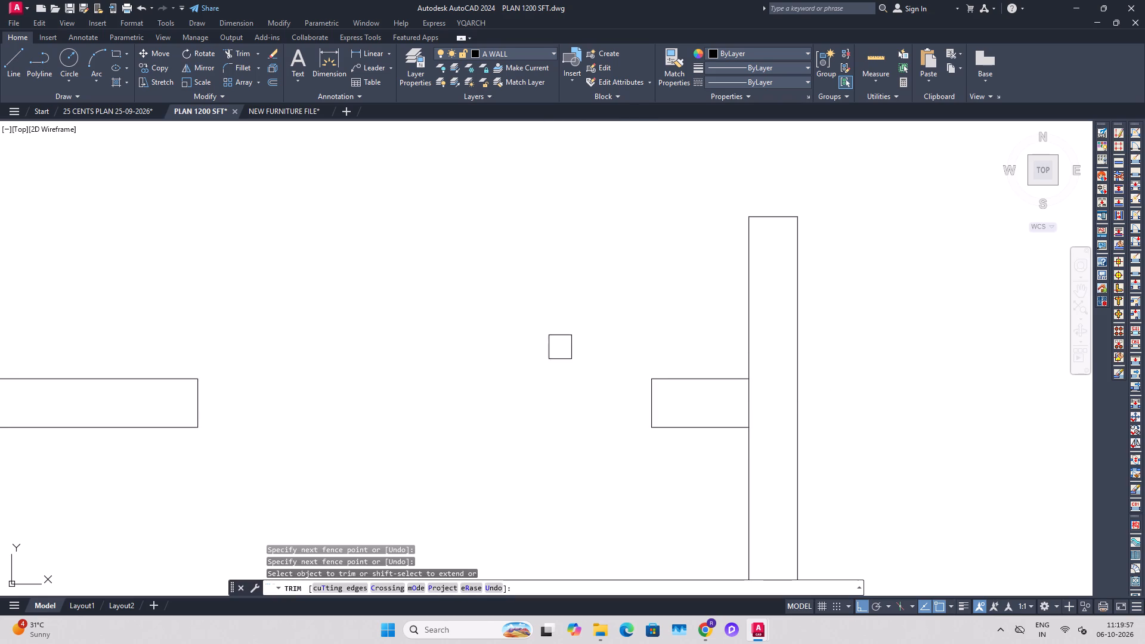
click(759, 408)
key(Escape)
Copy the third single door from the DOORS library's top row to the opening in the lower right room's left wall.
scroll(688, 411, down, 5)
middle_drag(725, 378, 669, 409)
key(Escape)
key(Escape)
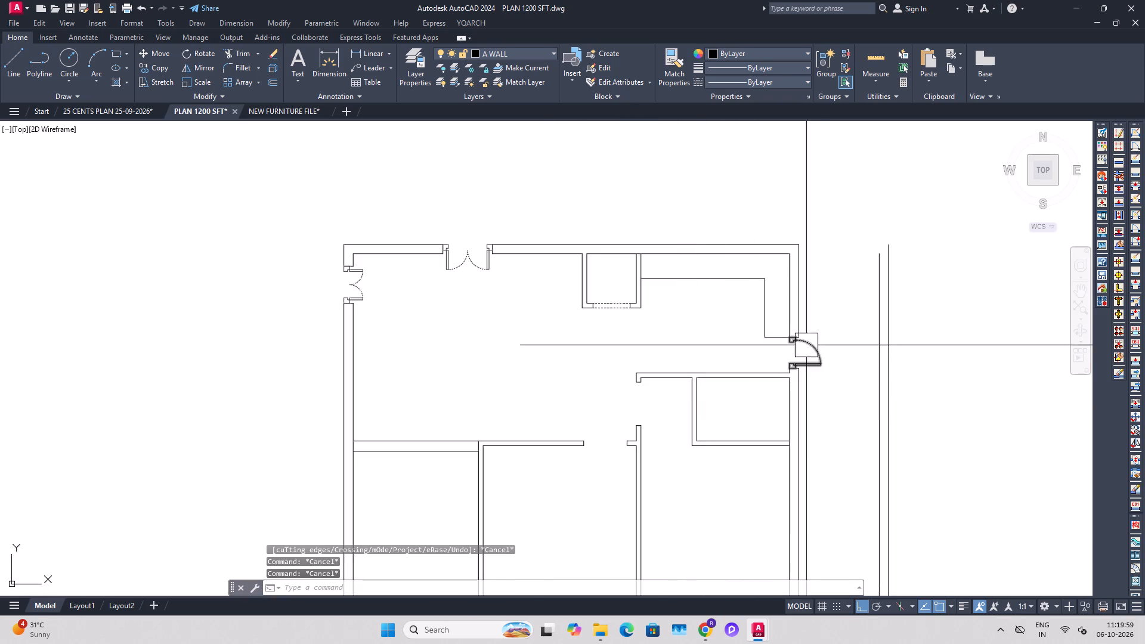
scroll(810, 348, up, 1)
key(Escape)
scroll(626, 318, down, 3)
middle_drag(488, 216, 558, 501)
middle_drag(730, 294, 685, 507)
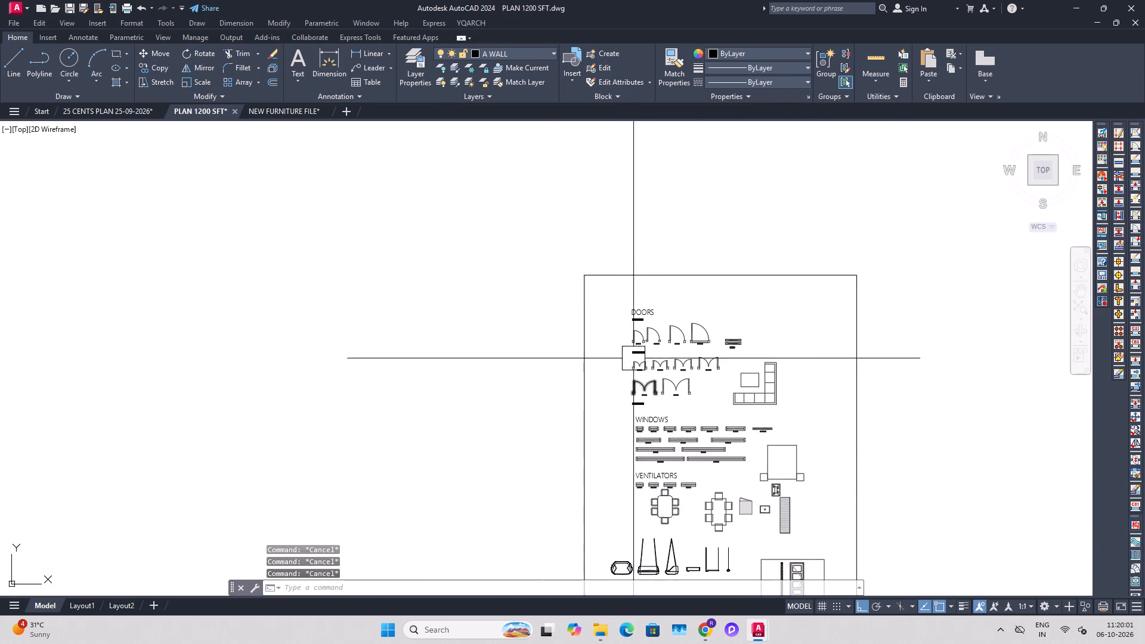
scroll(635, 358, up, 4)
middle_drag(772, 303, 612, 450)
click(689, 316)
text(CO)
key(space)
click(631, 402)
scroll(649, 442, down, 3)
middle_drag(647, 494, 651, 339)
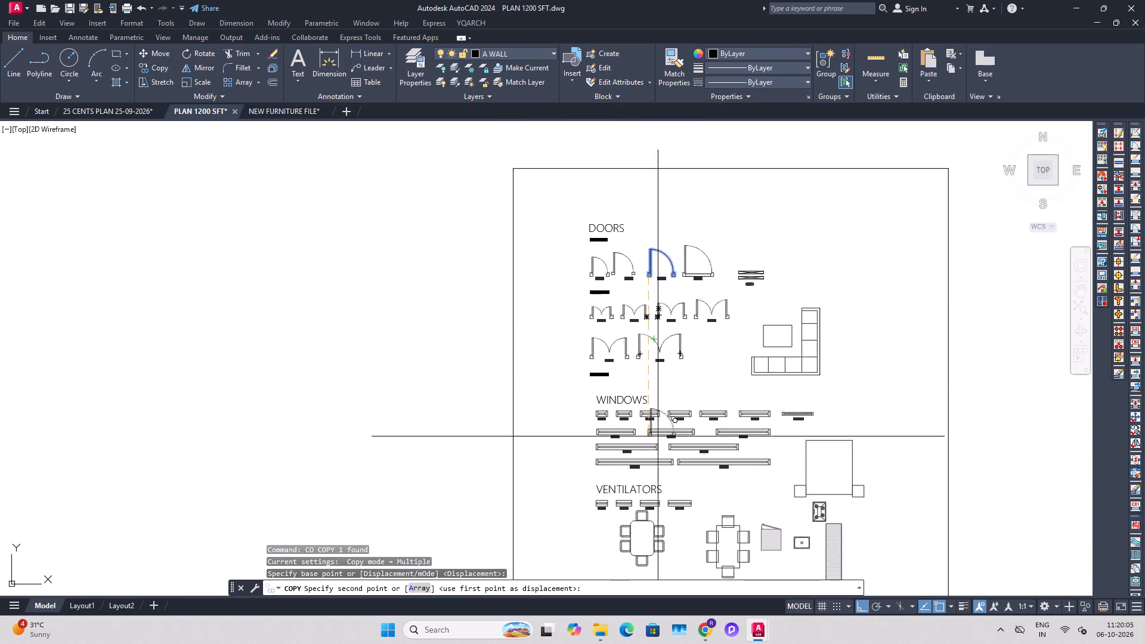
middle_drag(672, 501, 651, 413)
middle_drag(649, 528, 649, 379)
middle_drag(674, 568, 656, 424)
scroll(654, 412, down, 2)
middle_drag(659, 486, 643, 423)
scroll(615, 459, up, 1)
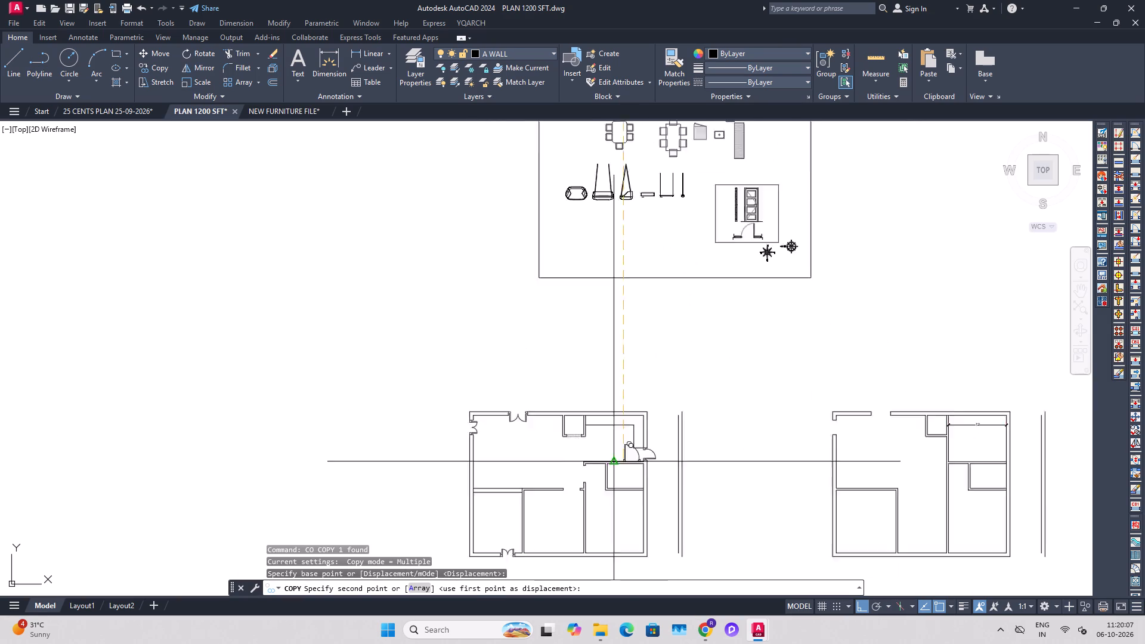
scroll(615, 459, up, 2)
middle_drag(580, 497, 625, 419)
scroll(594, 442, up, 3)
click(542, 447)
key(Escape)
Rotate the copied door 270° so its leaf swings down into the right room's entrance.
click(552, 420)
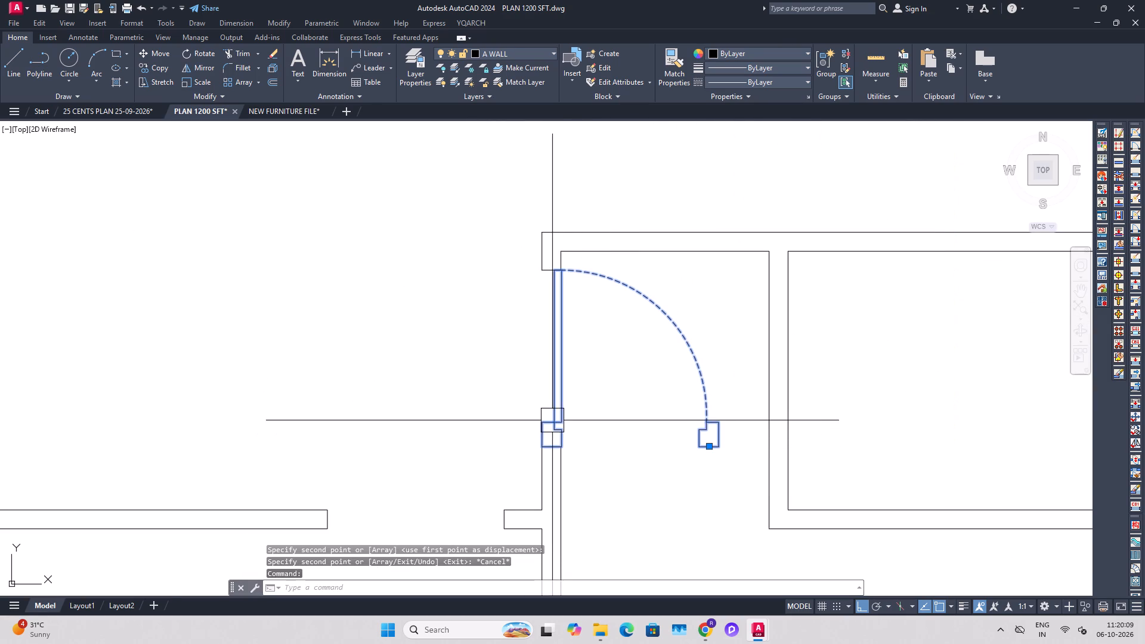
key(r)
key(o)
key(space)
click(575, 425)
click(584, 462)
Move the rotated door so its frame corner meets the opening's upper jamb, and save the drawing.
click(586, 411)
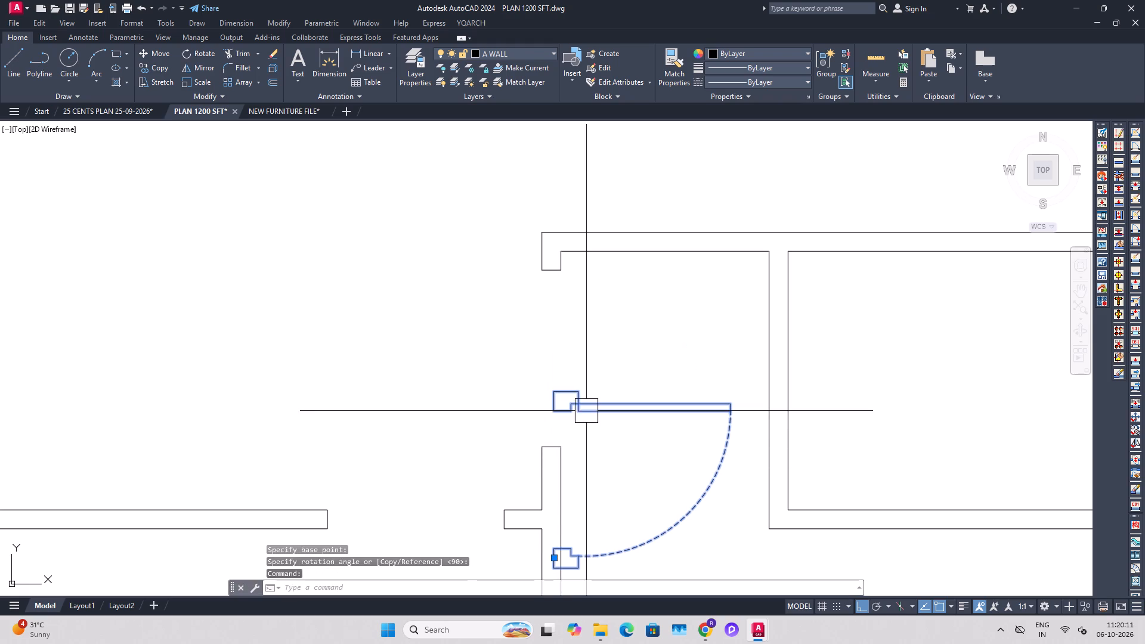
key(m)
key(space)
click(555, 391)
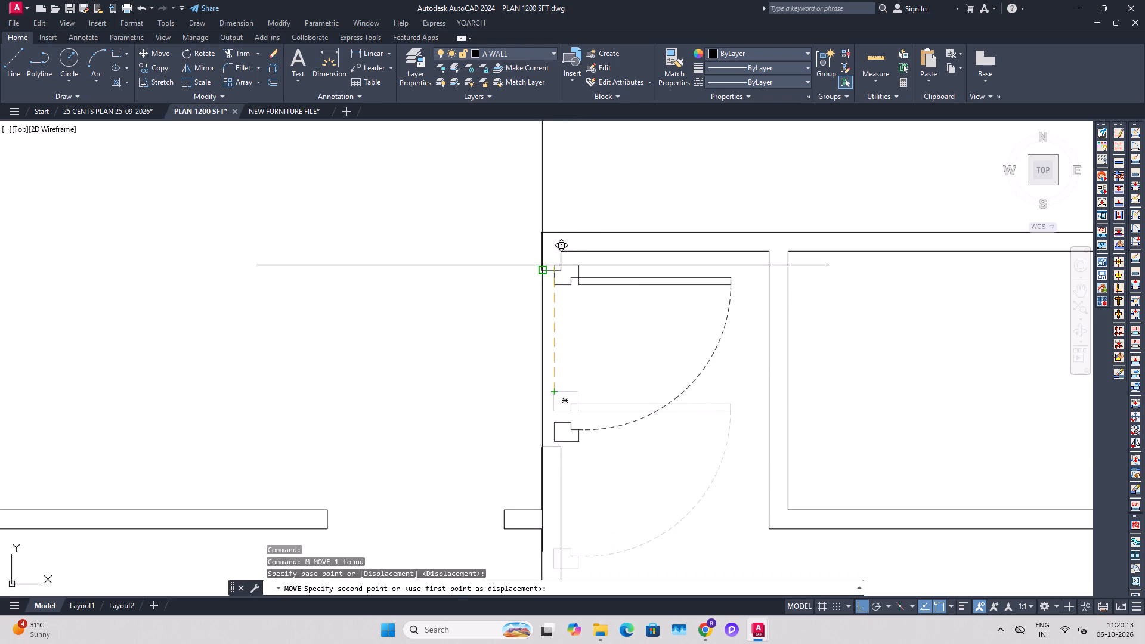
click(542, 265)
key(Escape)
key(Escape)
key(Escape)
key(Escape)
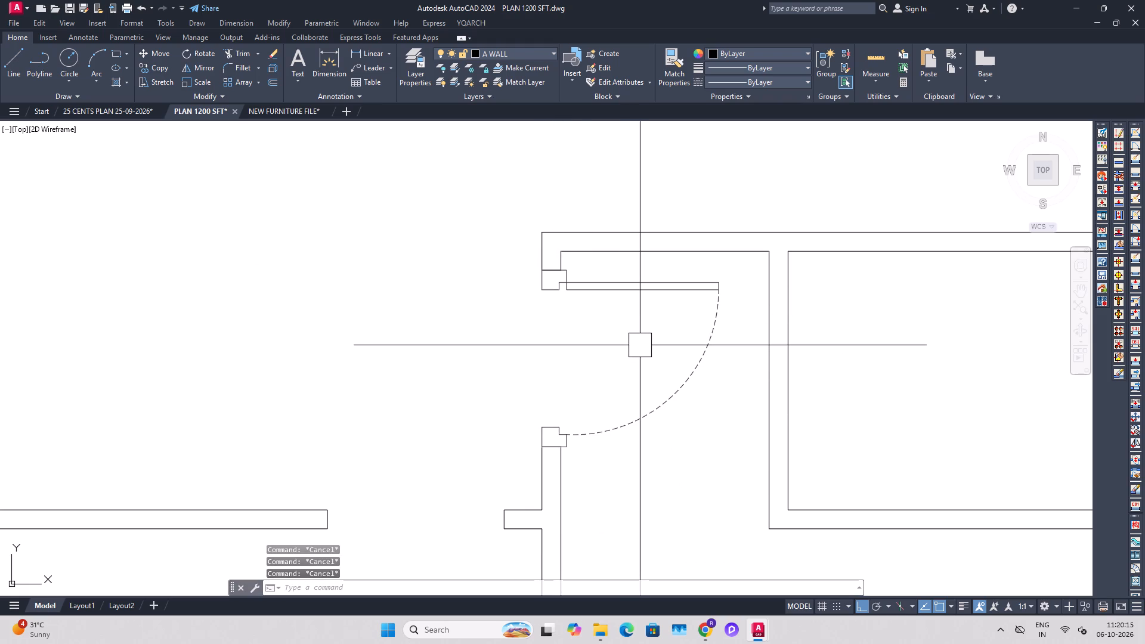
key(ctrl+s)
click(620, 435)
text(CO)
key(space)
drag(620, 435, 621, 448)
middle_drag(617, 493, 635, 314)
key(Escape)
Copy the right room's door straight down, beside the opening in the lower middle room's top wall.
click(639, 265)
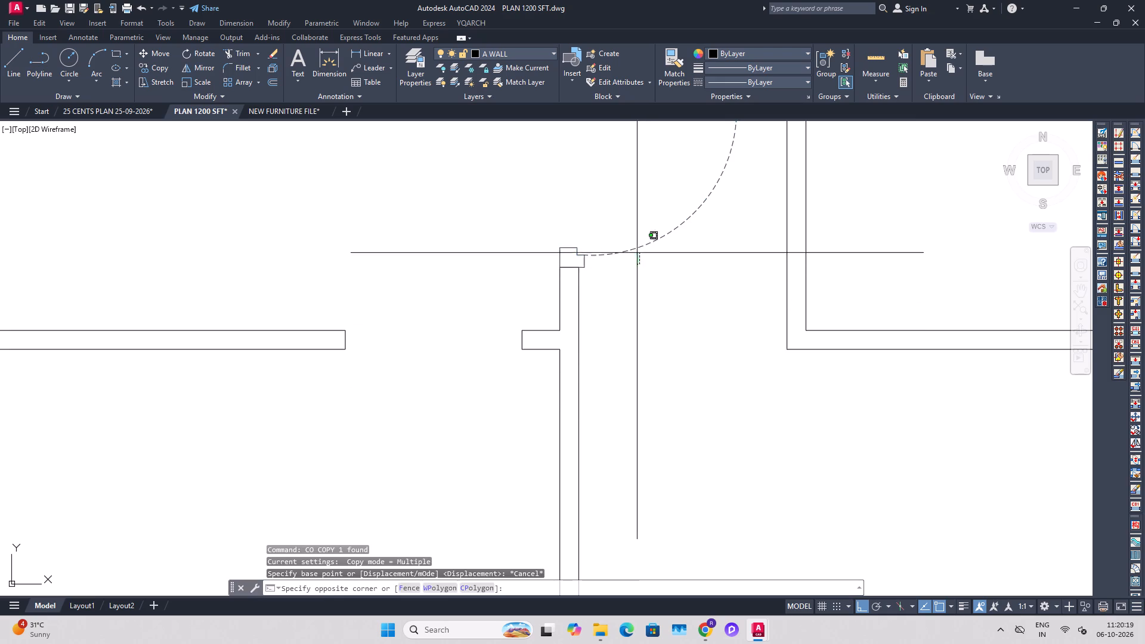
click(614, 216)
key(c)
key(o)
key(space)
click(636, 299)
click(639, 504)
key(Escape)
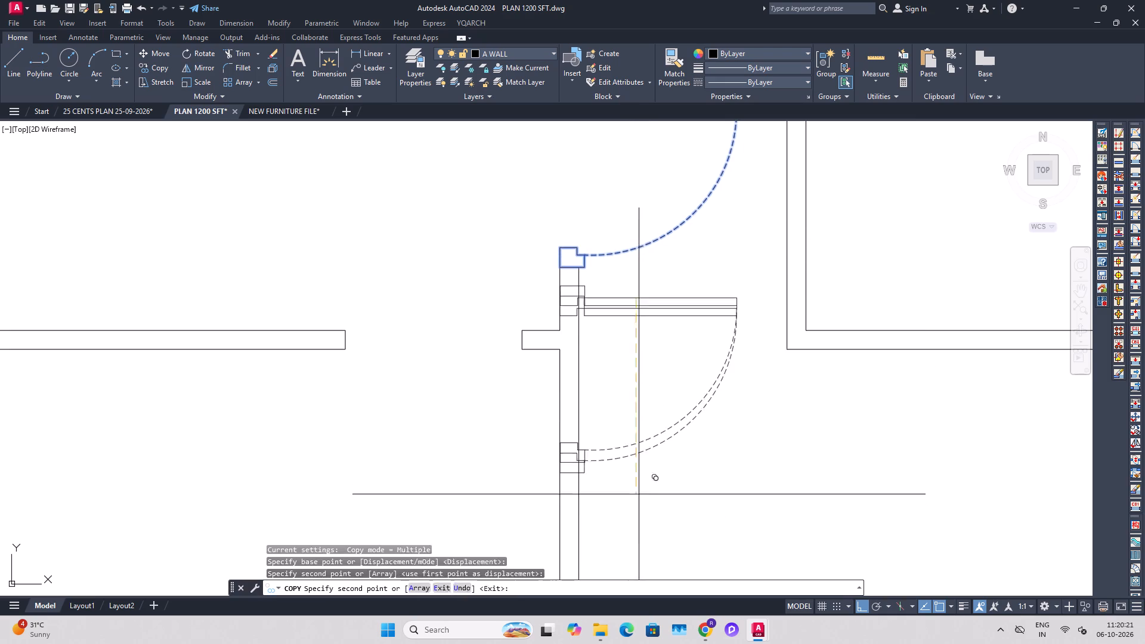
Rotate the new door copy 270° so its frame lines up with the horizontal wall.
click(638, 456)
text(RO)
key(space)
click(664, 398)
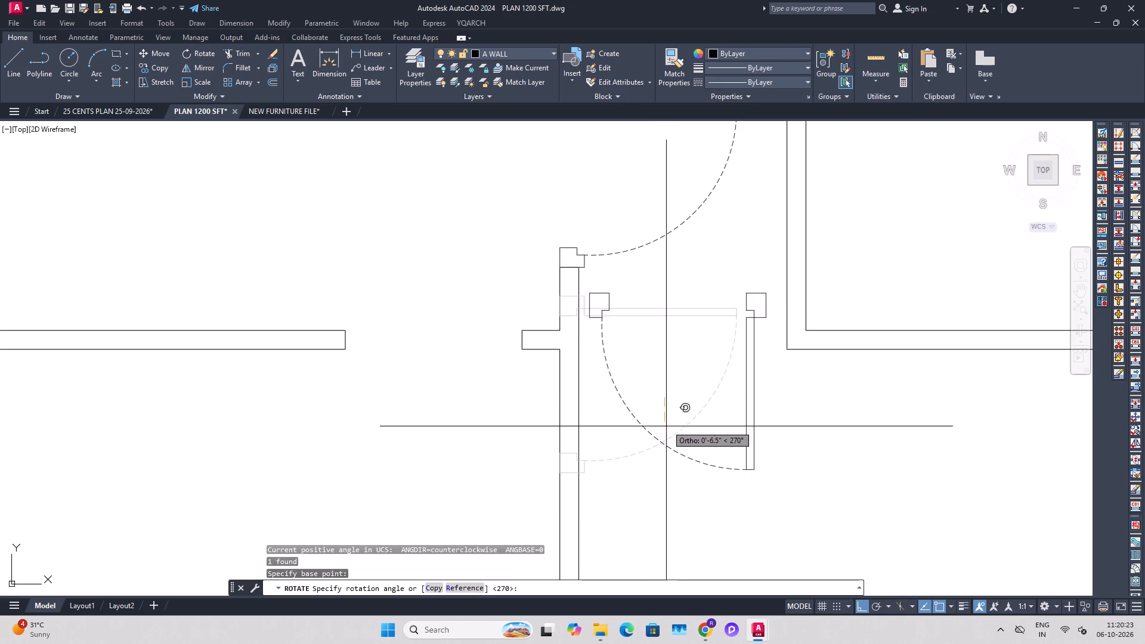
click(665, 429)
Move the rotated door onto the right jamb of the lower middle room's top wall opening, and save the drawing.
click(676, 460)
key(m)
key(space)
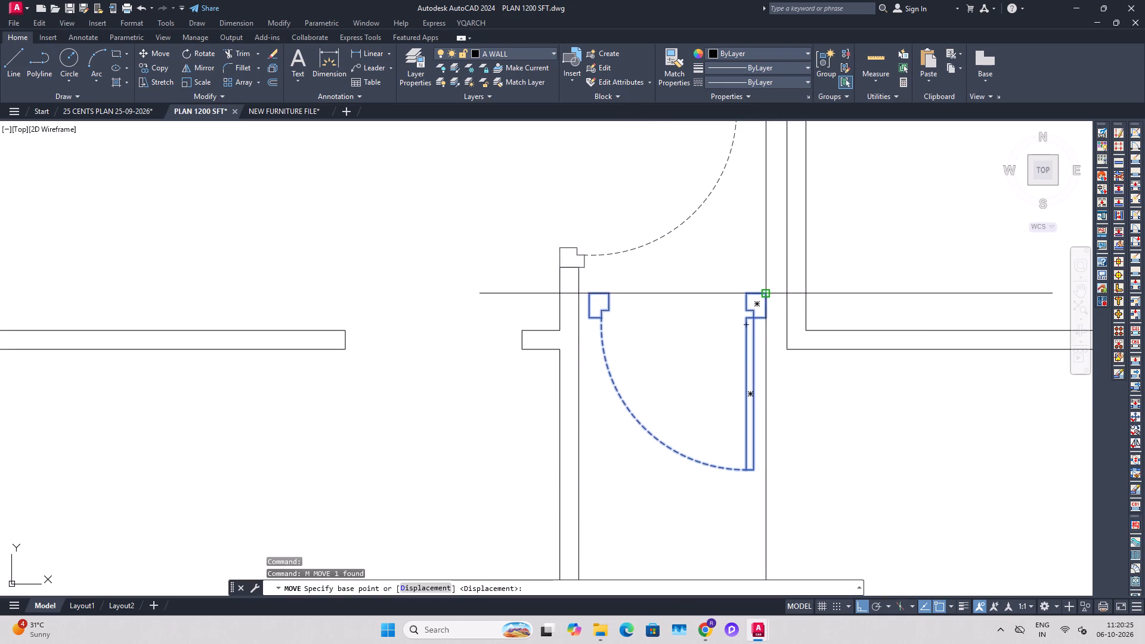
click(768, 292)
click(521, 329)
scroll(513, 350, up, 3)
scroll(549, 360, down, 2)
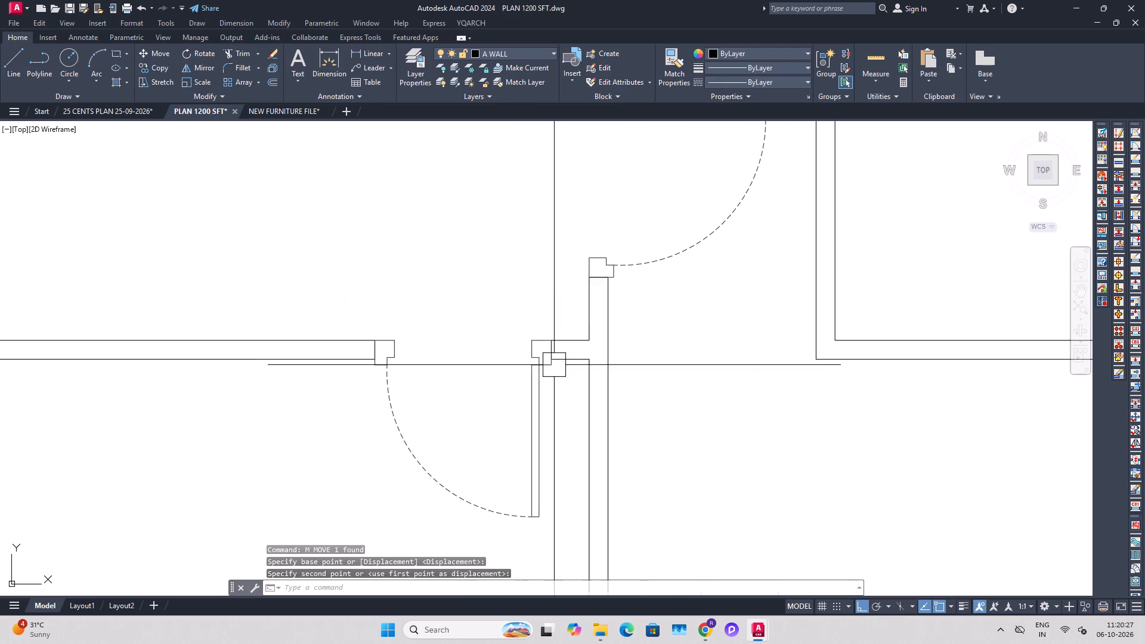
scroll(554, 365, down, 5)
key(Escape)
scroll(441, 375, up, 2)
middle_drag(540, 360, 551, 351)
scroll(564, 346, down, 1)
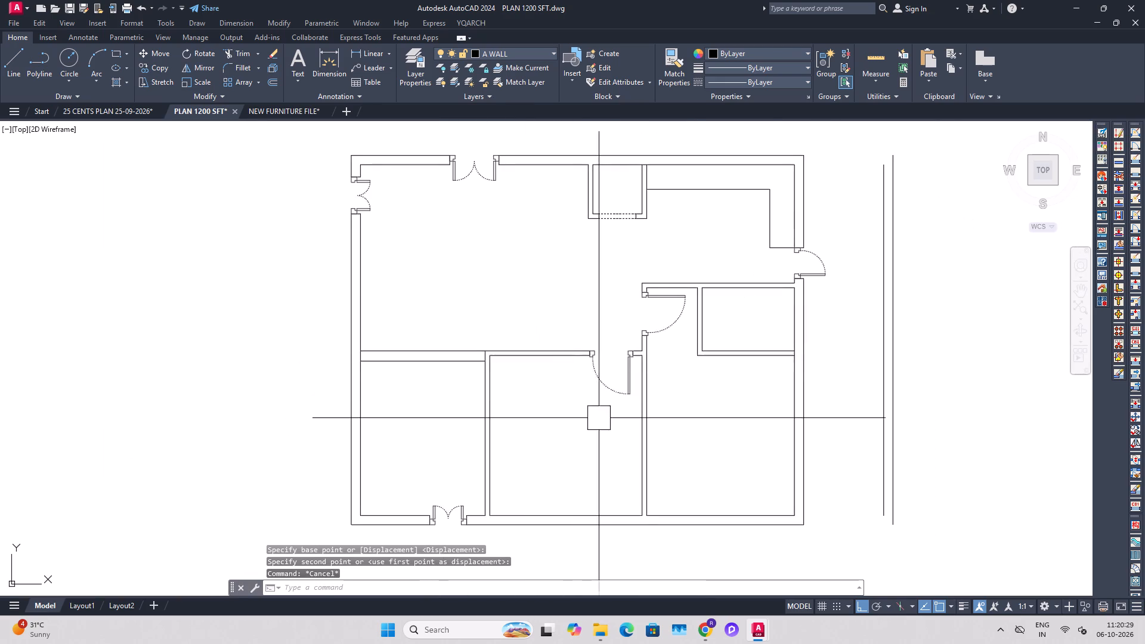
middle_drag(599, 418, 612, 404)
key(ctrl+s)
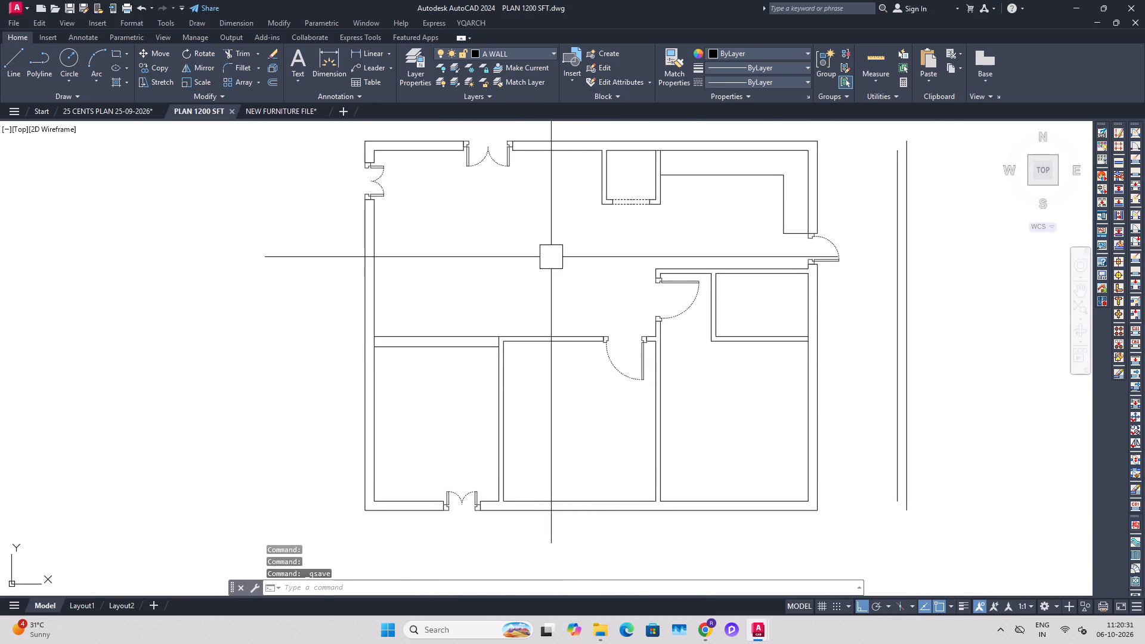
Trim the line crossing the junction where the small room's bottom wall meets the right outer wall.
middle_drag(665, 392, 641, 442)
scroll(751, 369, up, 1)
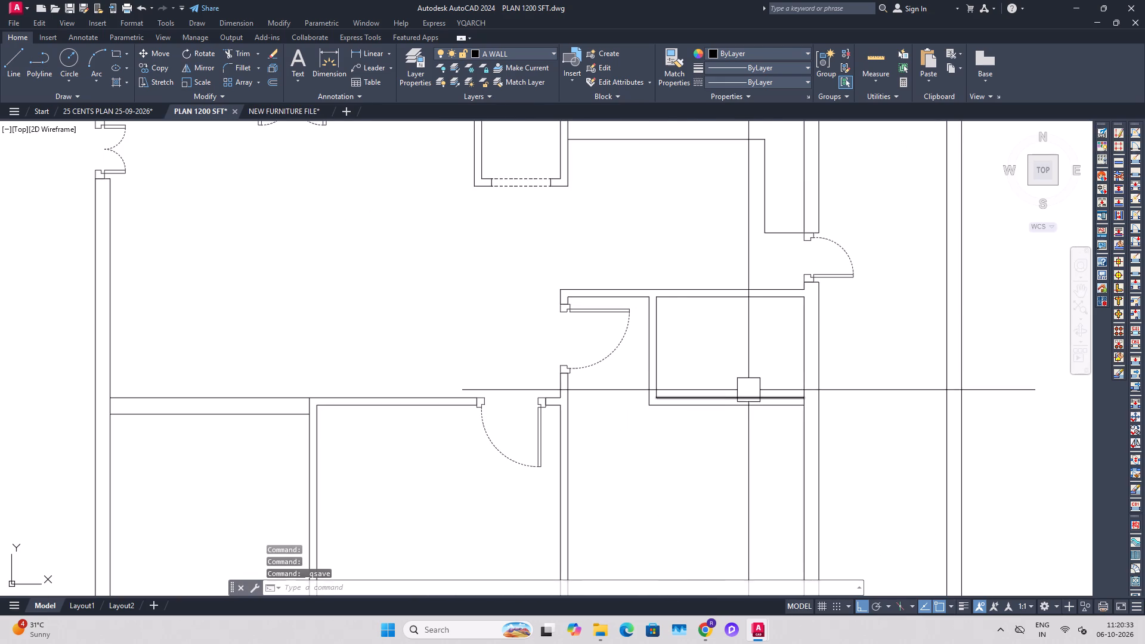
text(TR)
key(space)
scroll(790, 398, up, 5)
click(882, 402)
key(Escape)
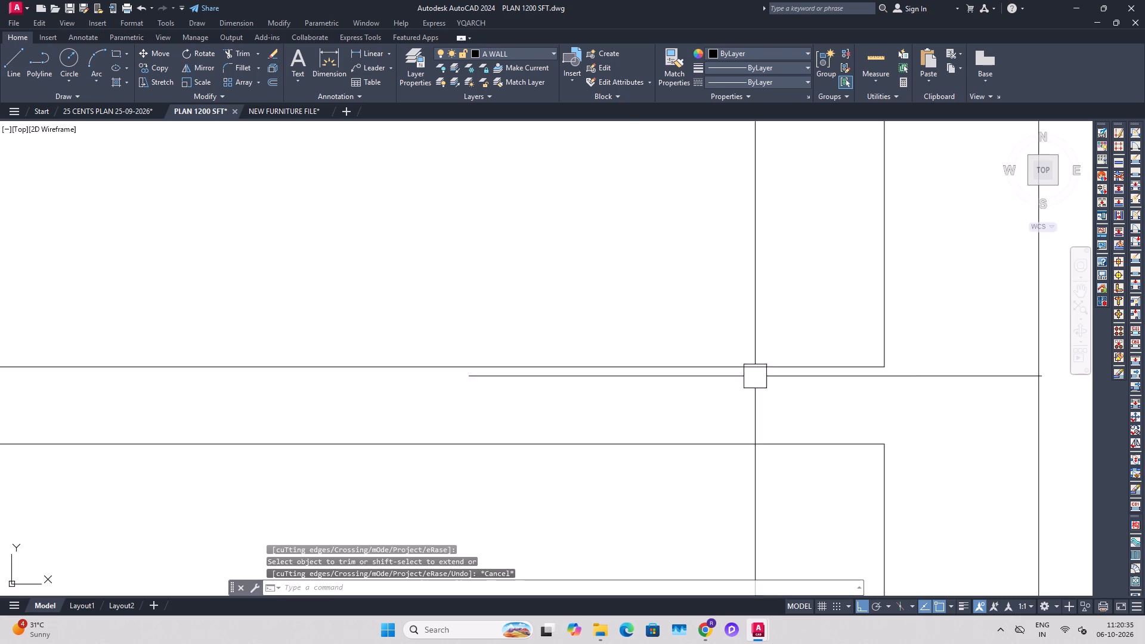
Measure the lower right room's length from the small room's lower wall corner to the bottom outer wall.
scroll(635, 376, down, 5)
middle_drag(614, 372, 660, 289)
click(375, 55)
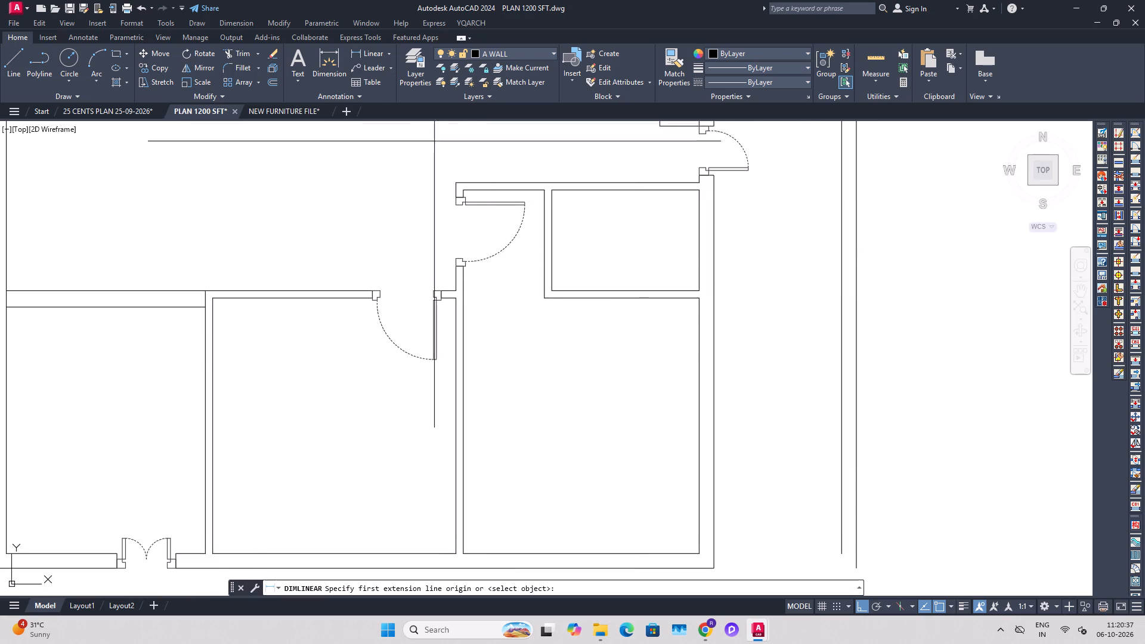
click(565, 303)
middle_drag(560, 444, 580, 412)
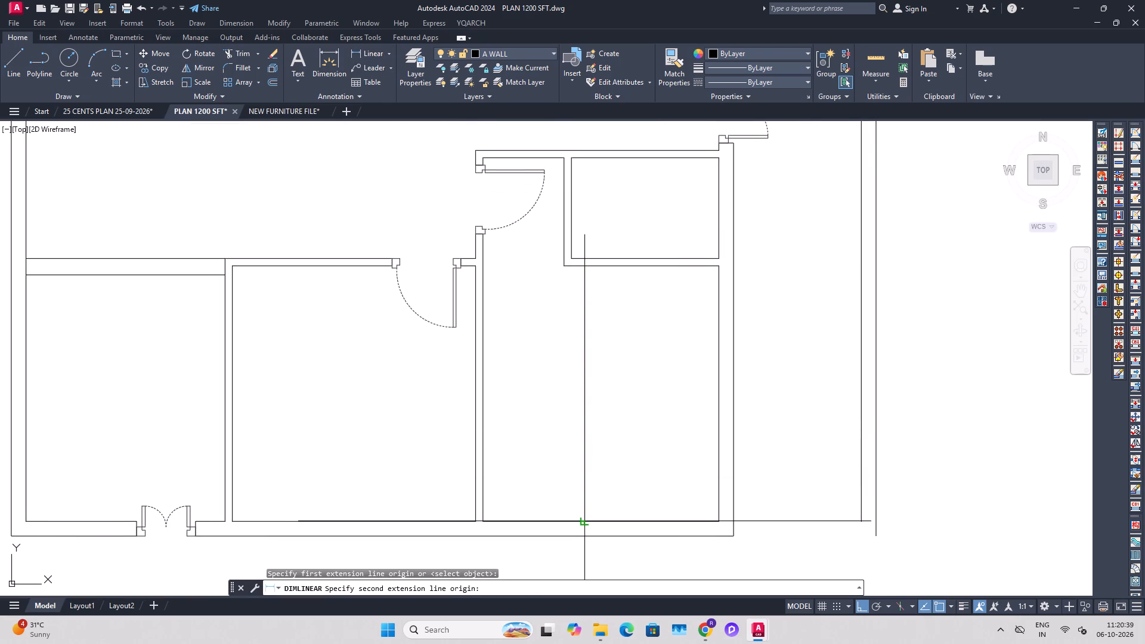
click(583, 521)
key(Escape)
key(Escape)
middle_drag(661, 377, 656, 438)
key(Escape)
key(Escape)
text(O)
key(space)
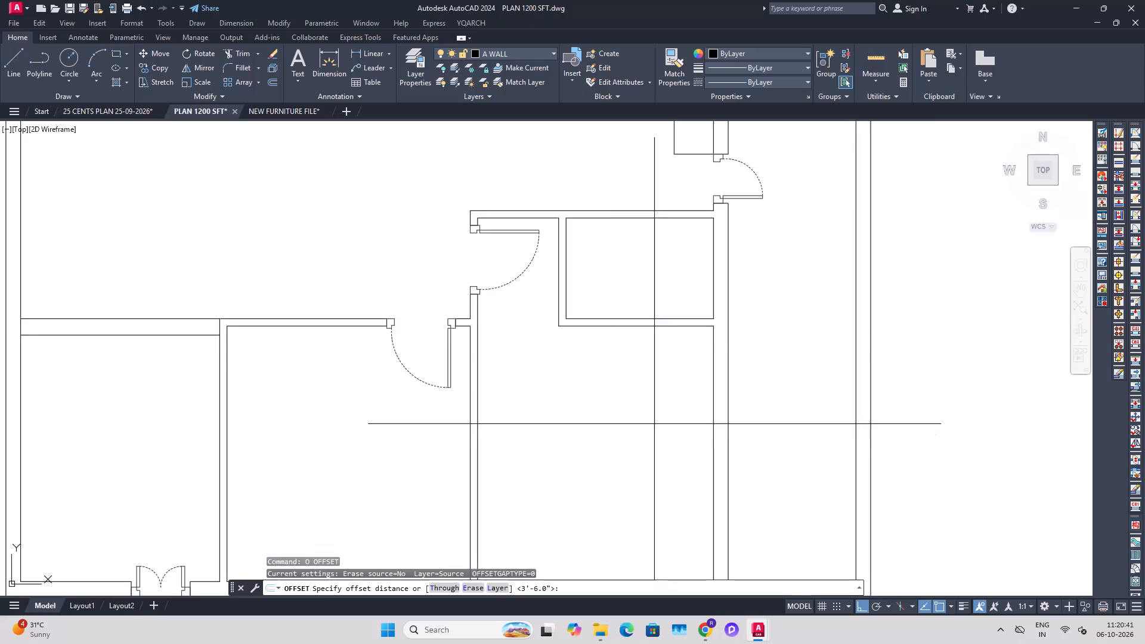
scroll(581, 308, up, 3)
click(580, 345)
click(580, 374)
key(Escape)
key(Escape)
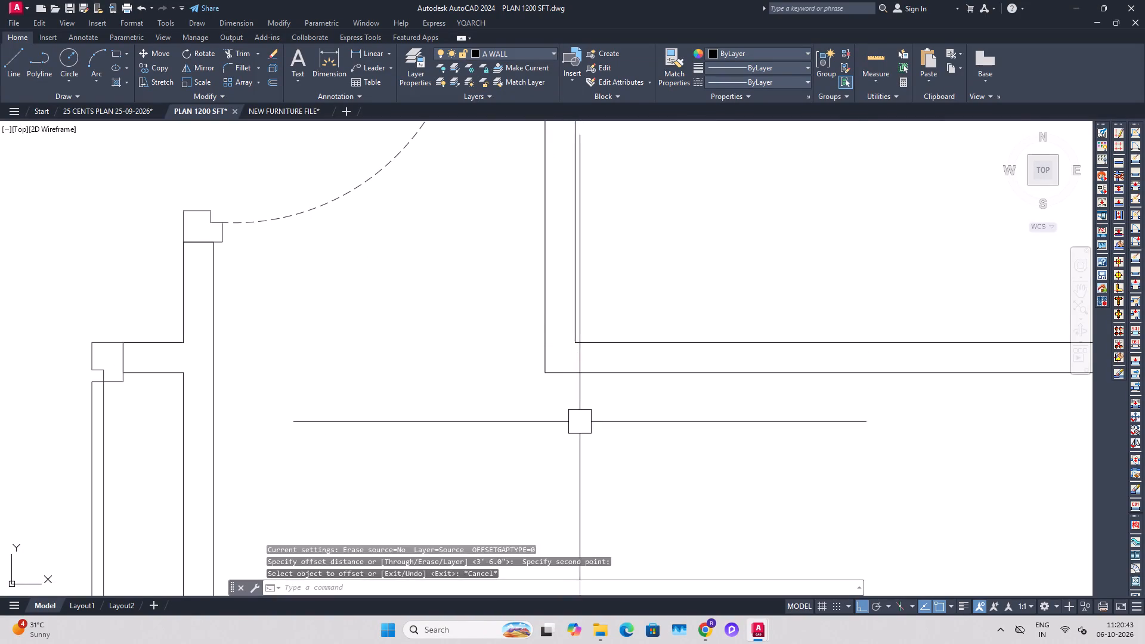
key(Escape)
Draw a short line across the small room's bottom wall, starting at the room's lower left inner corner.
key(l)
key(space)
drag(572, 342, 575, 348)
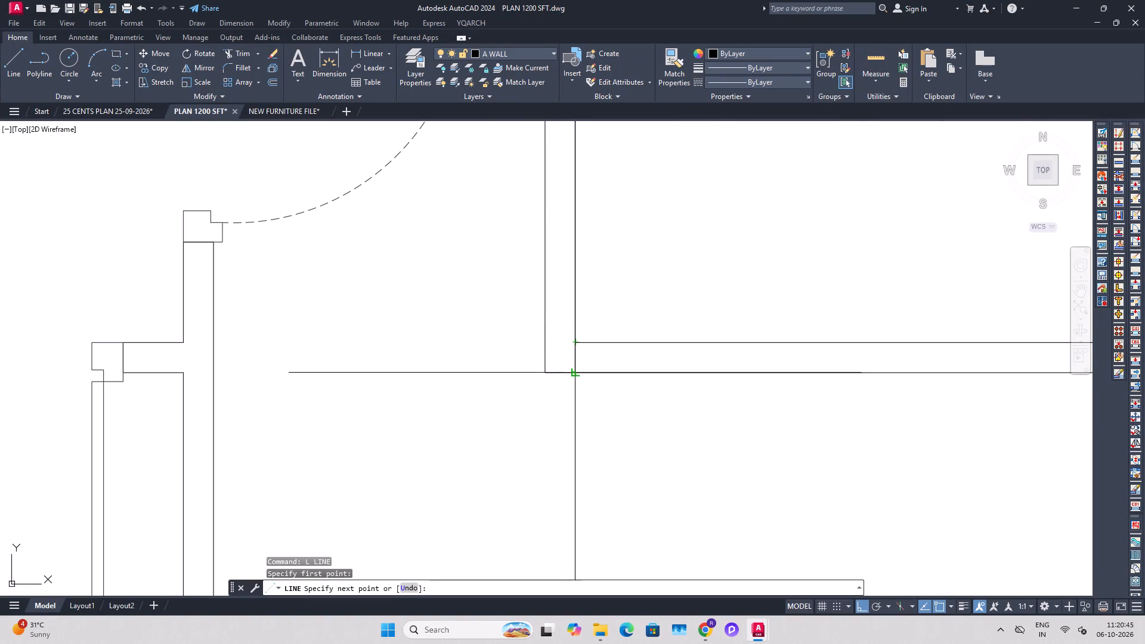
click(574, 376)
key(Escape)
key(Escape)
Offset the short line 4.5" to the right along the small room's bottom wall.
text(O)
key(space)
text(4.)
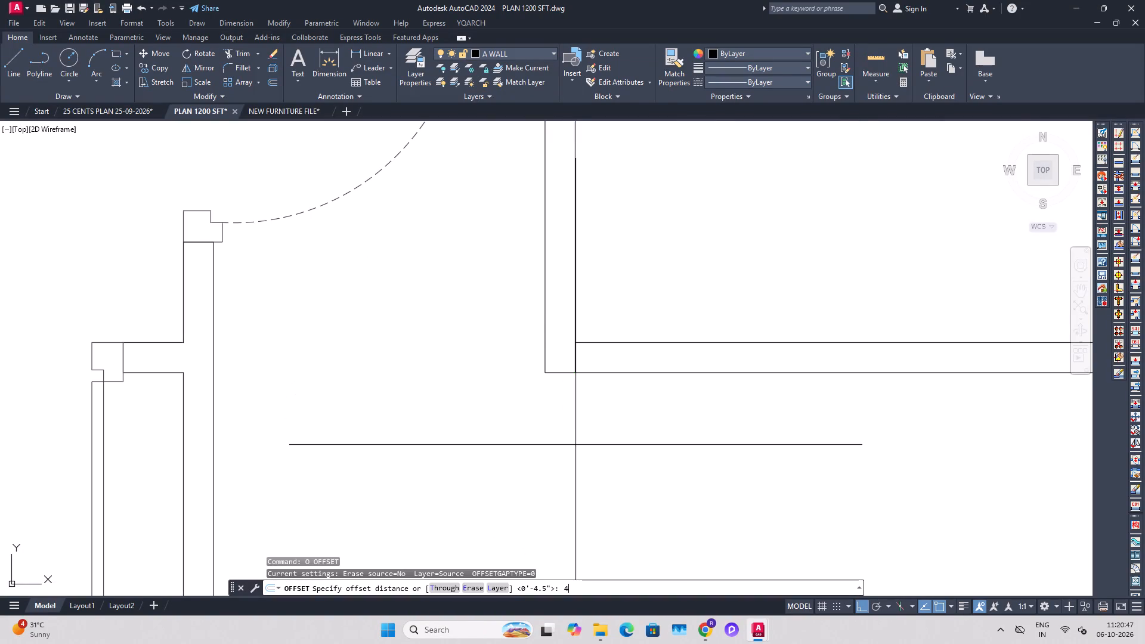
key(5)
key(shift+quotedbl)
key(Return)
scroll(587, 358, up, 1)
click(574, 360)
click(641, 360)
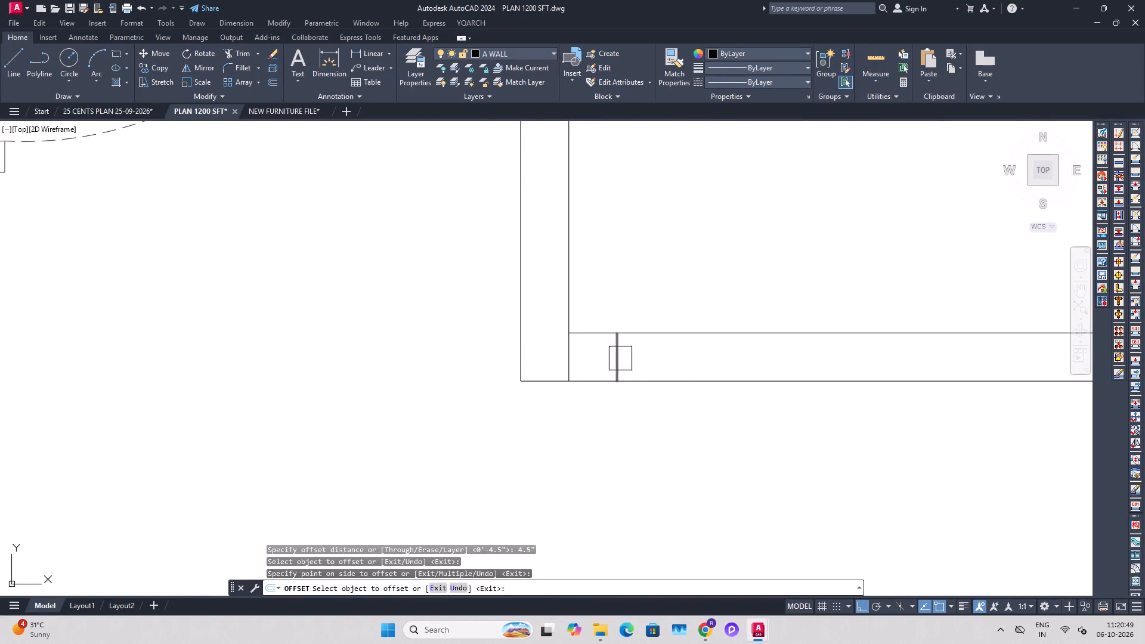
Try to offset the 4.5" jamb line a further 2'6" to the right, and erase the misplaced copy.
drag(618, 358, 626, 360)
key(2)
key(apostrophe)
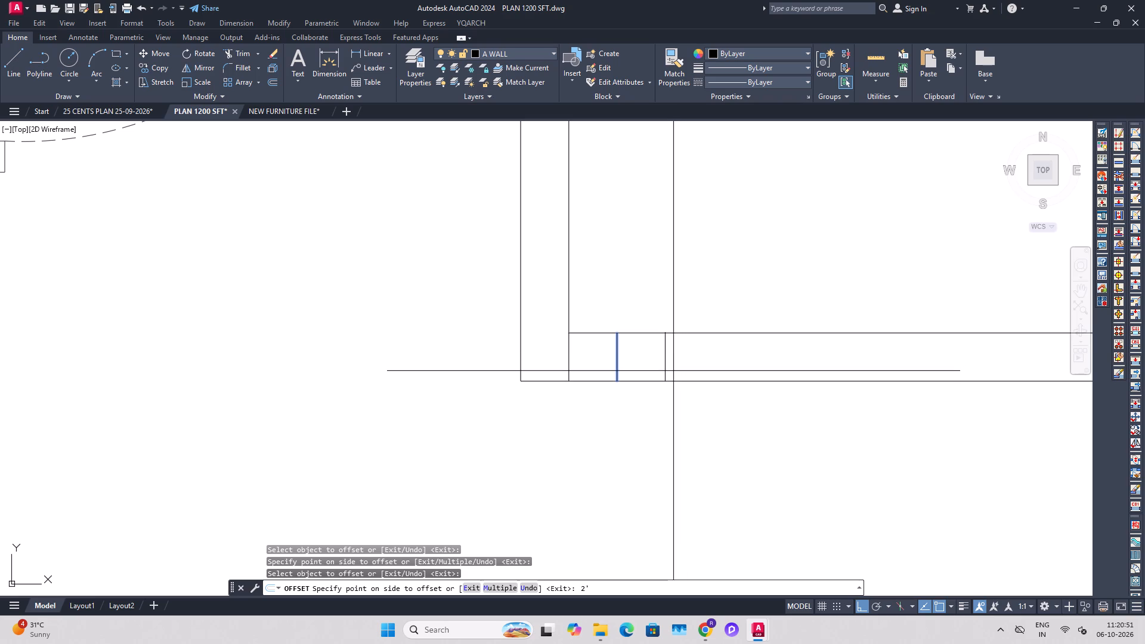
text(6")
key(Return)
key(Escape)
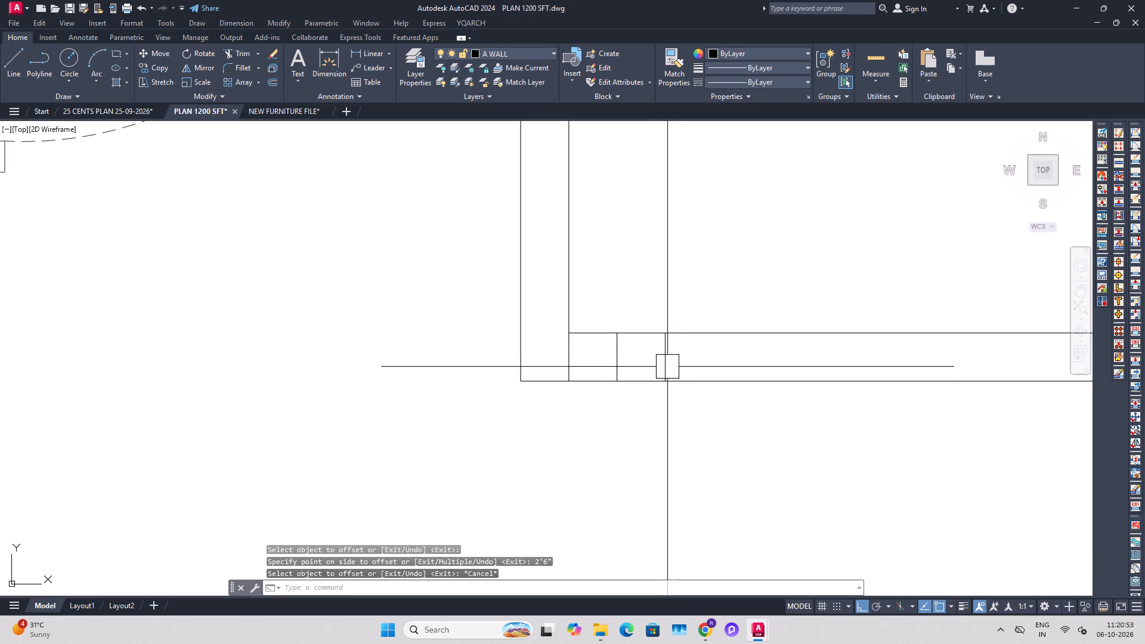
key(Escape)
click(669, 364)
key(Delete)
Offset the 4.5" jamb line 2'6" to the right along the small room's bottom wall.
text(O 2'6")
key(Return)
click(617, 348)
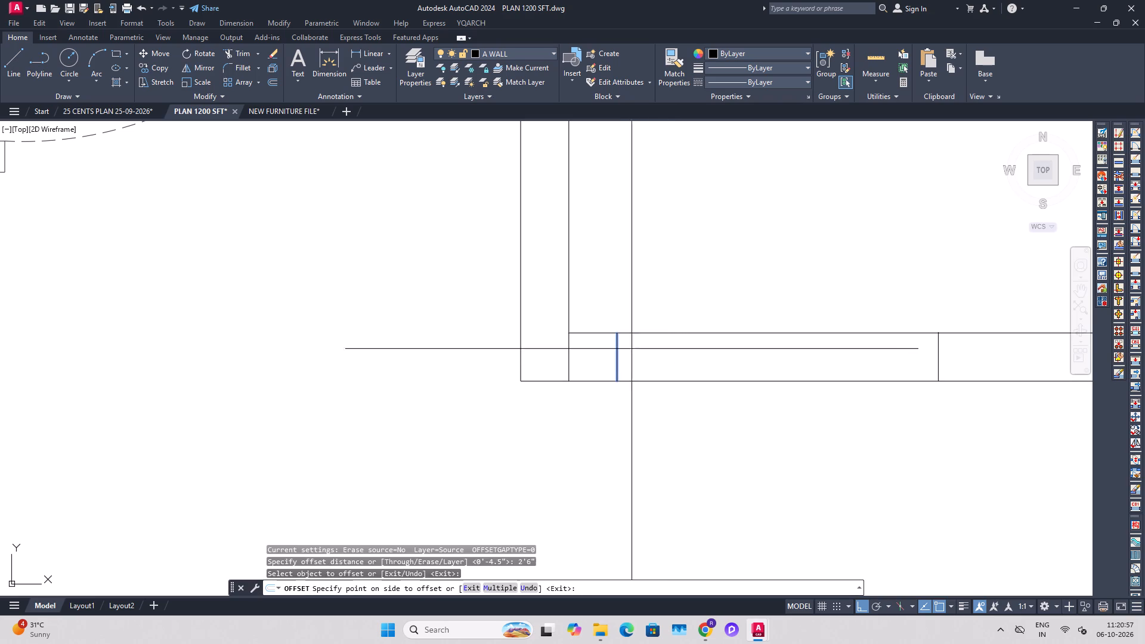
click(697, 349)
key(Escape)
key(Escape)
Trim the wall lines between the jambs to open the small room's bottom-wall doorway, including the leftover line at the wall corner.
text(TR)
key(space)
click(753, 280)
click(728, 440)
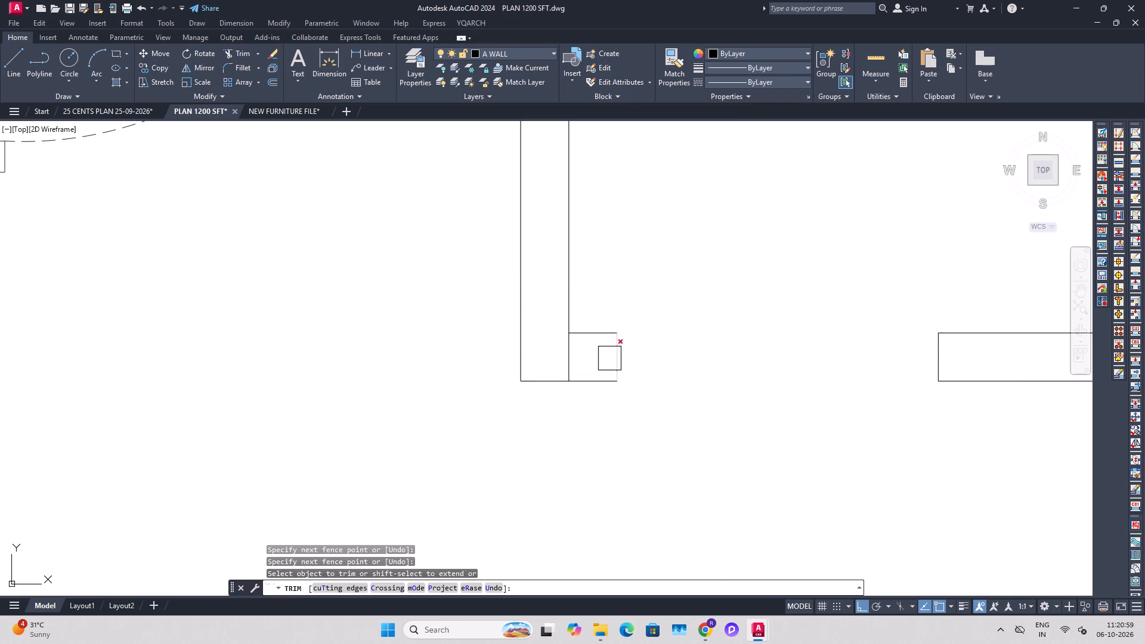
click(565, 354)
key(Escape)
Copy the 2'6" X 9" single door block from the DOORS library into the small room's bottom-wall opening.
scroll(571, 377, down, 6)
middle_drag(642, 270, 647, 508)
middle_drag(682, 327, 669, 494)
scroll(669, 494, down, 1)
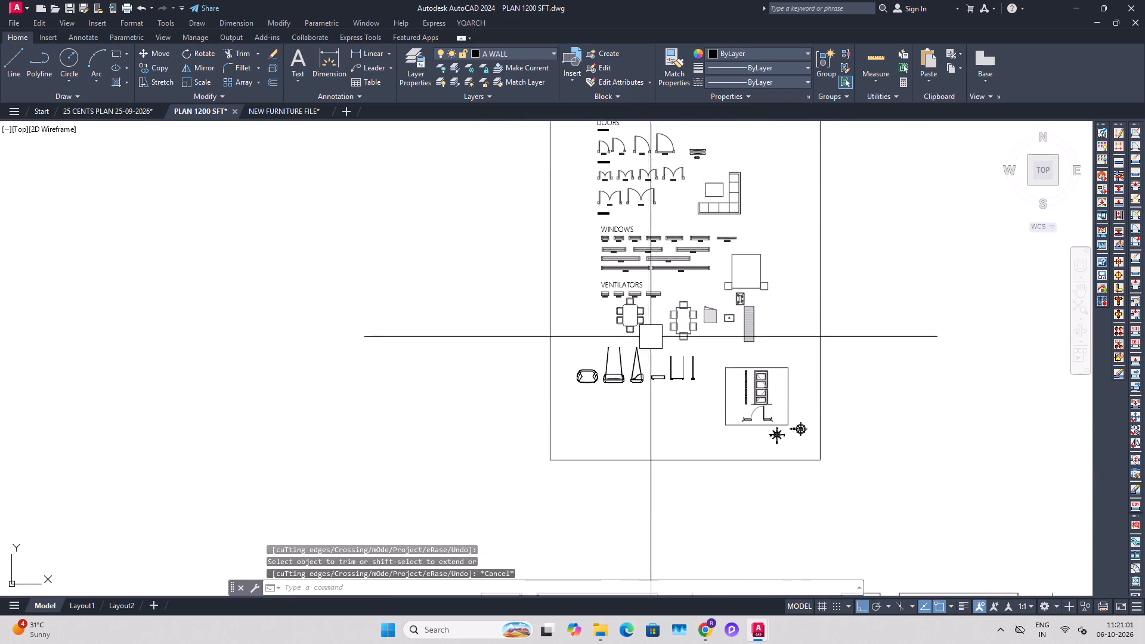
middle_drag(652, 329, 652, 469)
scroll(629, 291, up, 4)
click(488, 289)
click(436, 287)
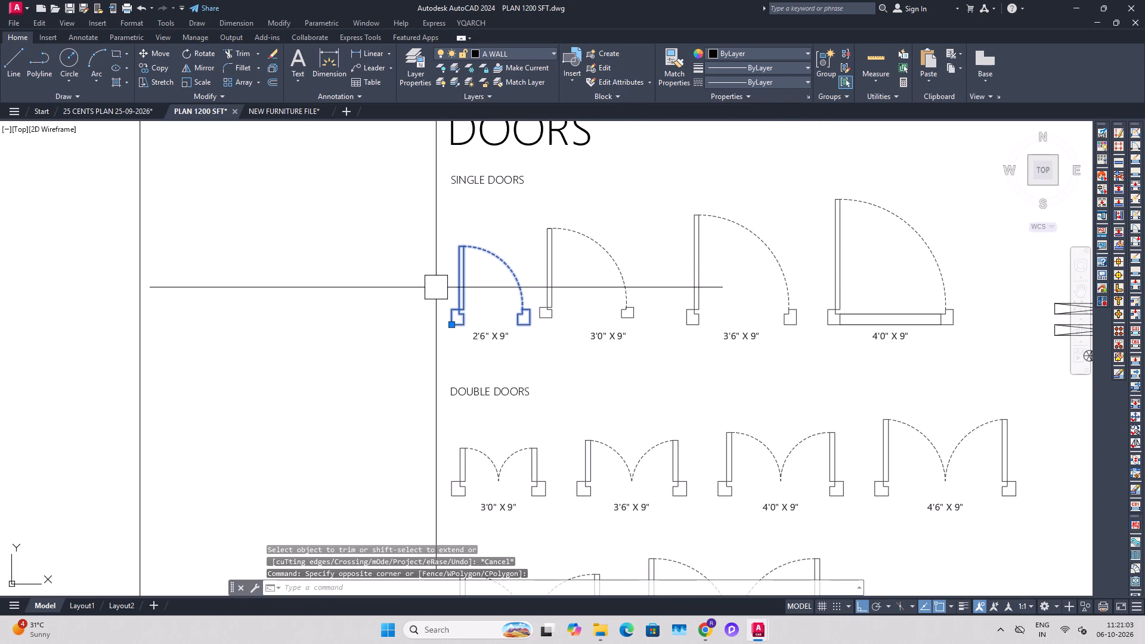
key(c)
text(O)
key(space)
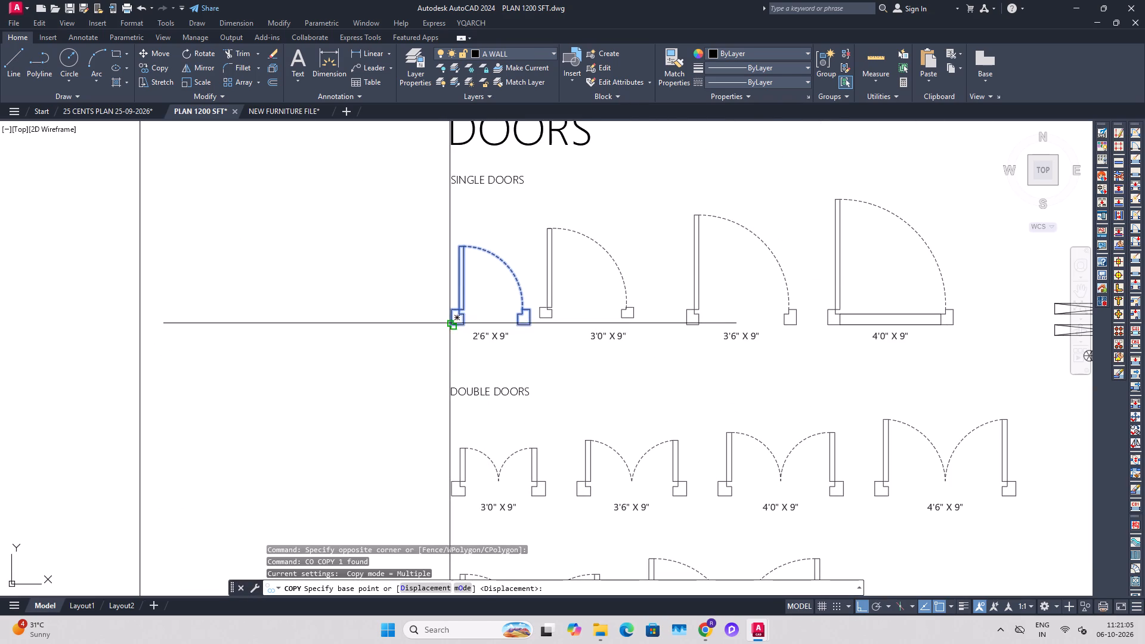
click(450, 323)
scroll(522, 447, down, 4)
middle_drag(541, 506, 527, 287)
middle_drag(606, 485, 595, 331)
middle_drag(586, 520, 601, 385)
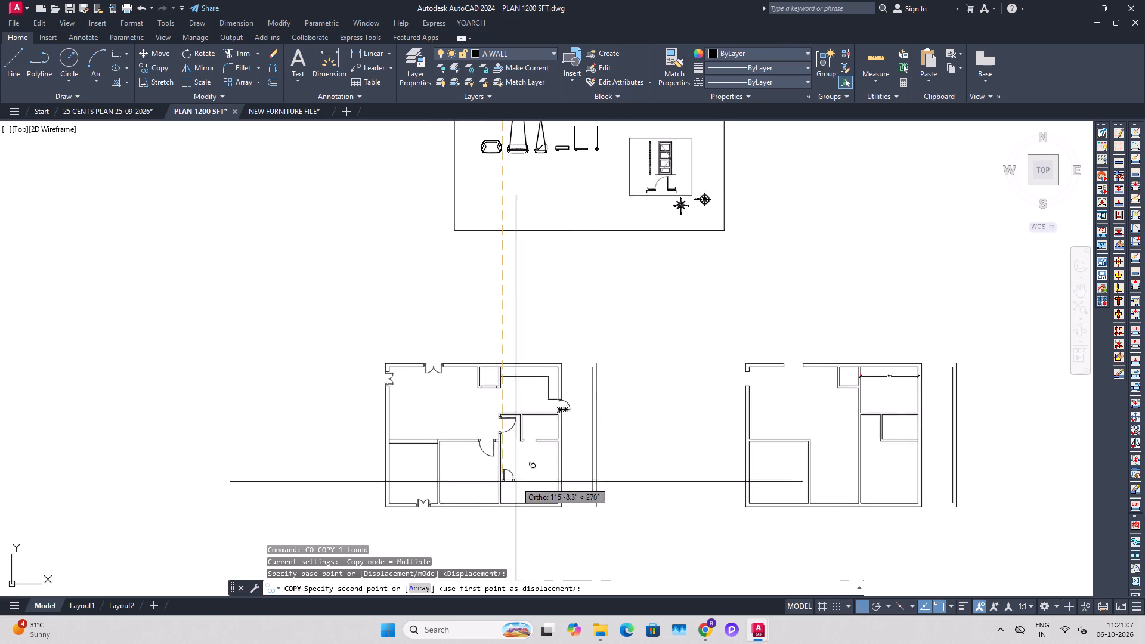
scroll(512, 490, up, 6)
click(509, 302)
key(Escape)
key(Escape)
Save the drawing.
scroll(556, 333, down, 1)
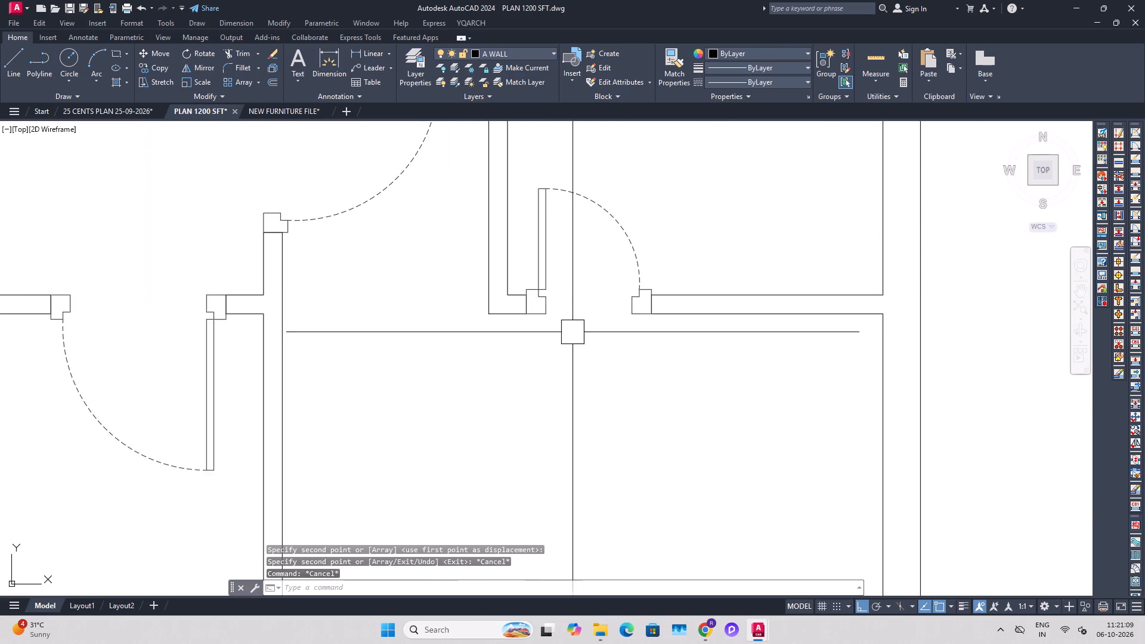
middle_drag(633, 294, 633, 459)
key(Escape)
scroll(673, 395, down, 1)
middle_drag(760, 402, 780, 395)
key(ctrl+s)
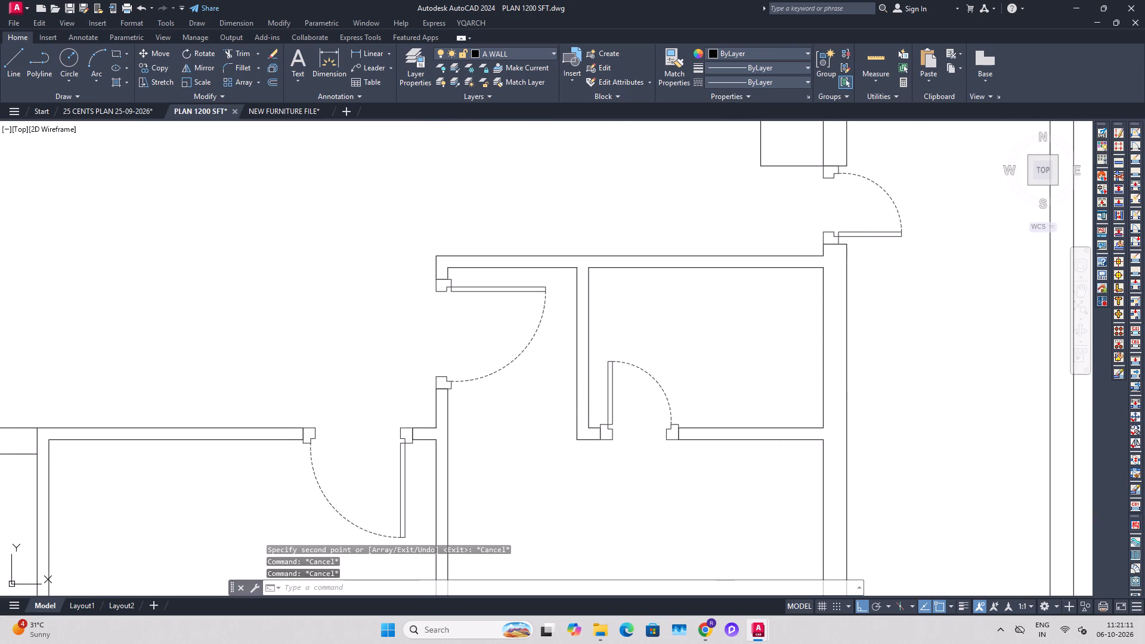
Offset the small room's right inner wall line 3' to the left, into the room.
key(Escape)
key(Escape)
text(O 3')
key(Return)
click(820, 338)
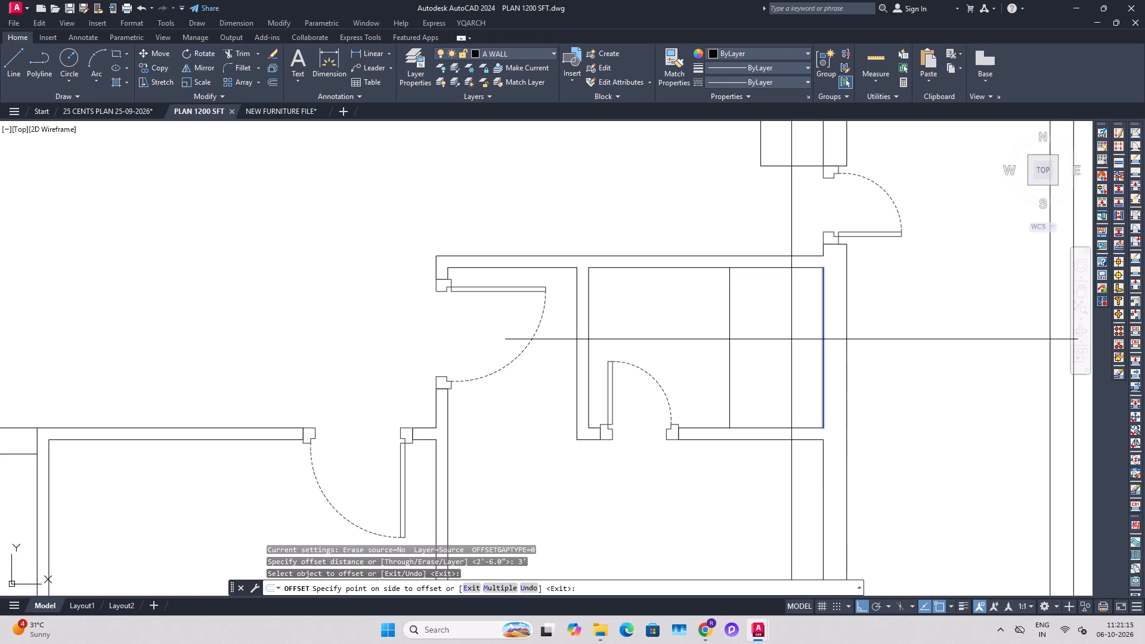
click(791, 339)
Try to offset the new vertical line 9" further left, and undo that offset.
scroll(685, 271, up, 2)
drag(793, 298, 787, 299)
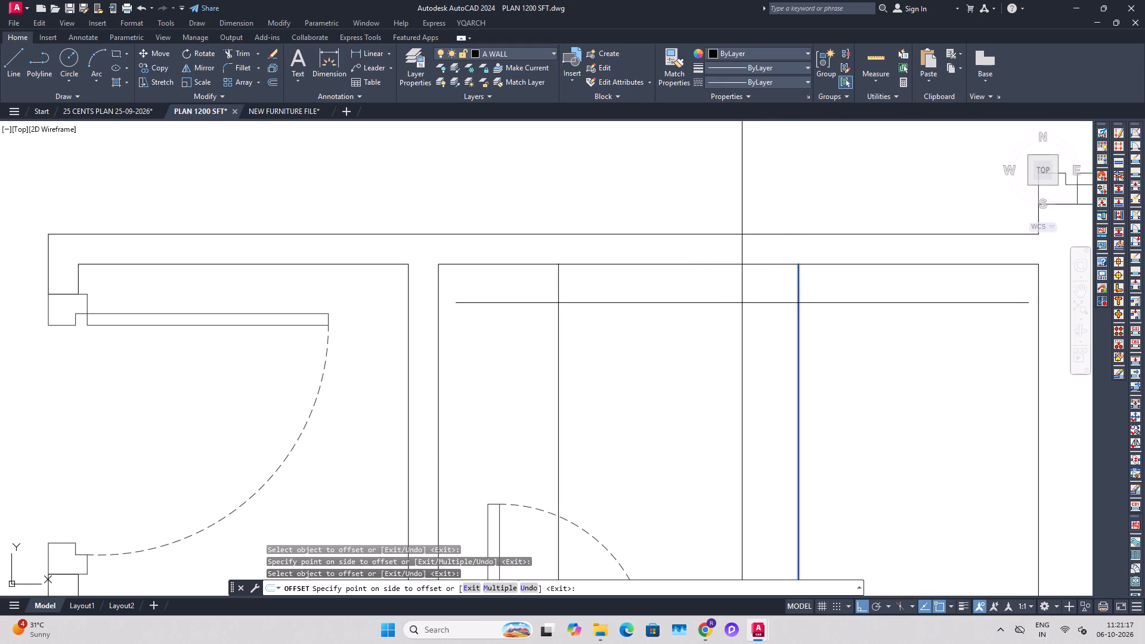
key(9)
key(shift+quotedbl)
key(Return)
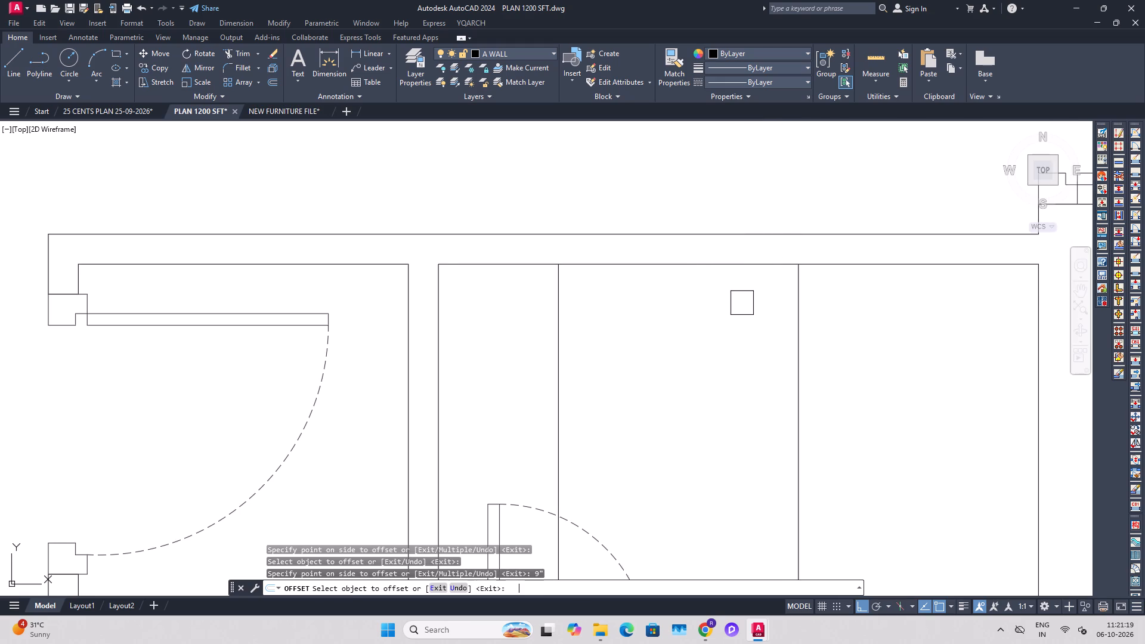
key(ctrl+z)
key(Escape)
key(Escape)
Offset the new vertical line 4.5" to the left to form the partition's second face.
text(O)
key(space)
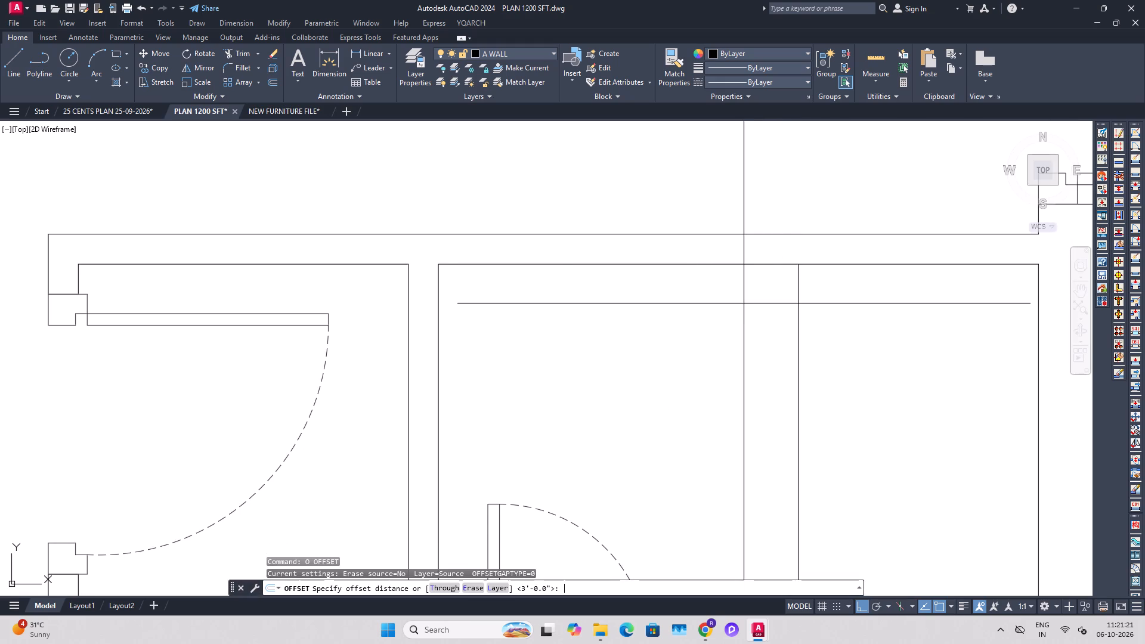
text(4.5")
key(Return)
drag(791, 315, 774, 315)
click(772, 315)
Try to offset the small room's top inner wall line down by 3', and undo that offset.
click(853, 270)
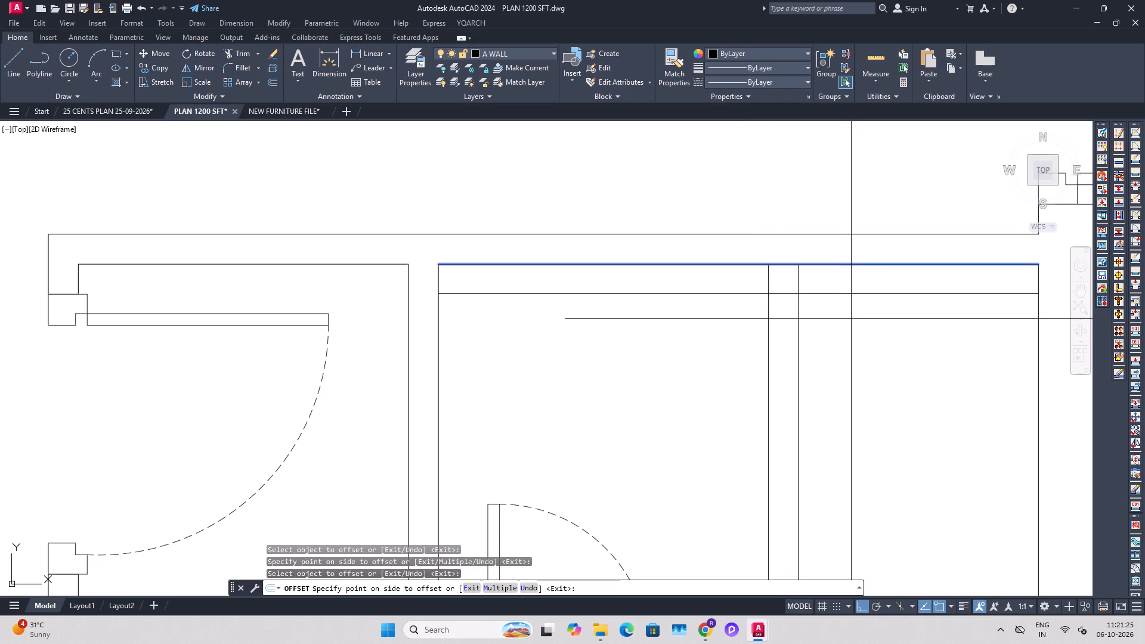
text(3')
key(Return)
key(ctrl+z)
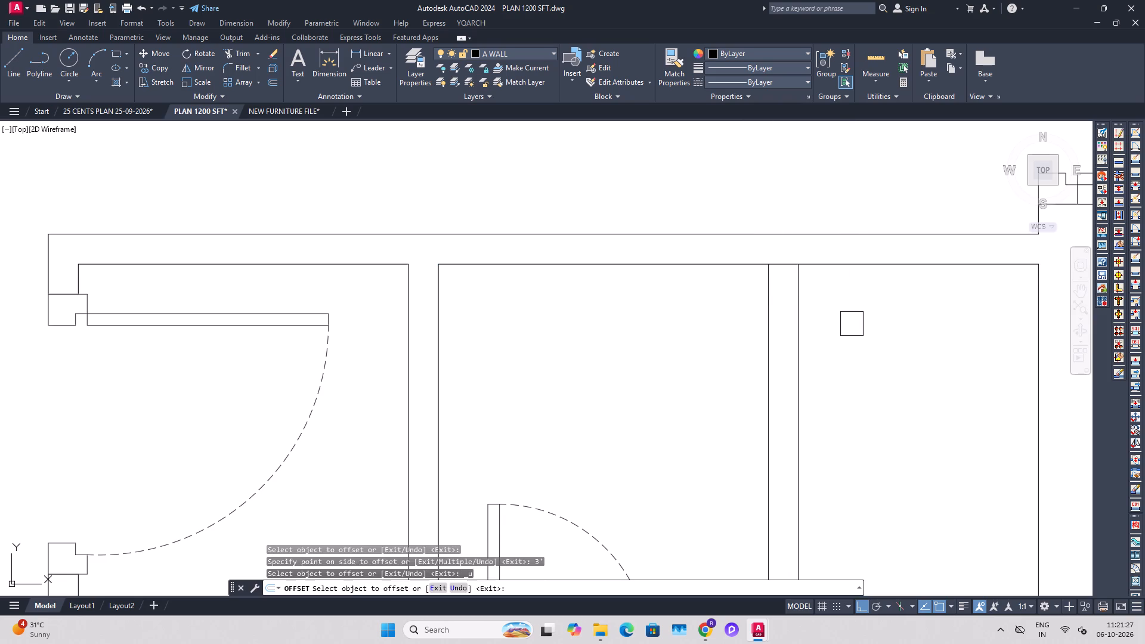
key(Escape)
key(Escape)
Offset the small room's top inner wall line 3' down into the room.
text(O)
key(space)
text(3')
key(Return)
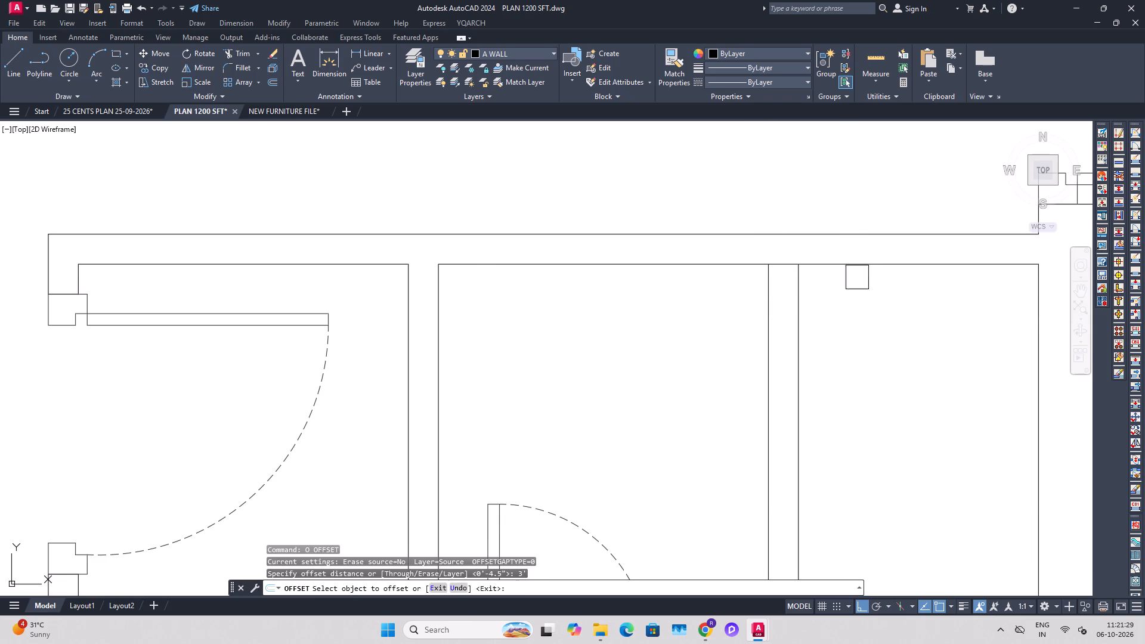
click(861, 268)
click(865, 327)
key(Escape)
Trim the partition lines below the 3' line and the excess of that line on both sides, leaving a closed stub wall.
middle_drag(847, 452, 823, 362)
scroll(842, 407, down, 1)
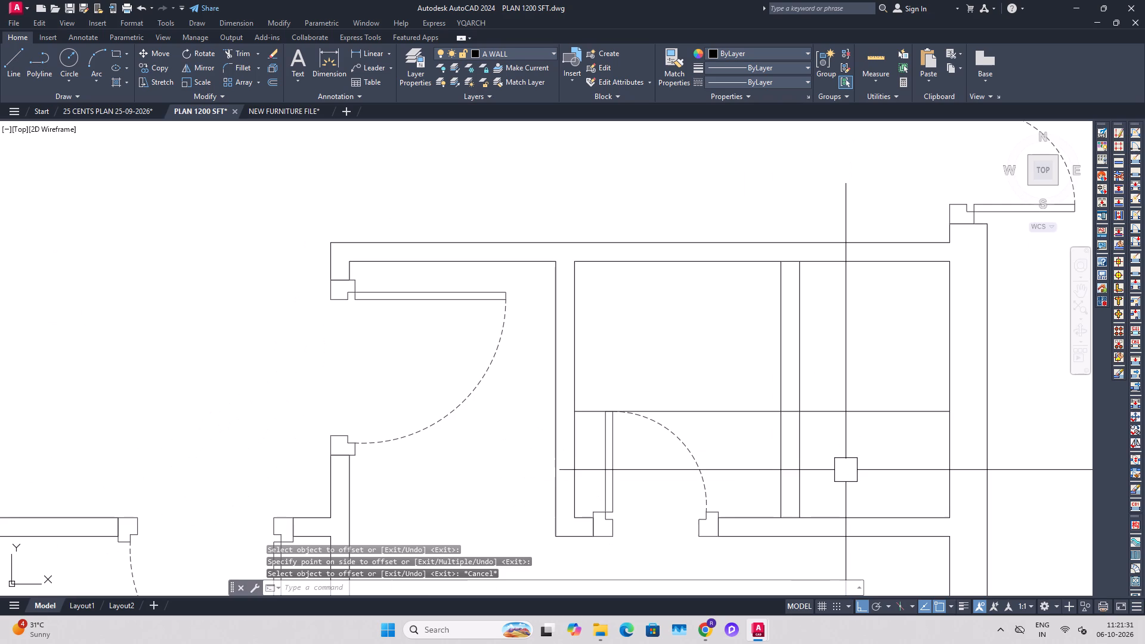
text(TR)
key(space)
click(846, 470)
click(766, 467)
click(872, 419)
click(717, 413)
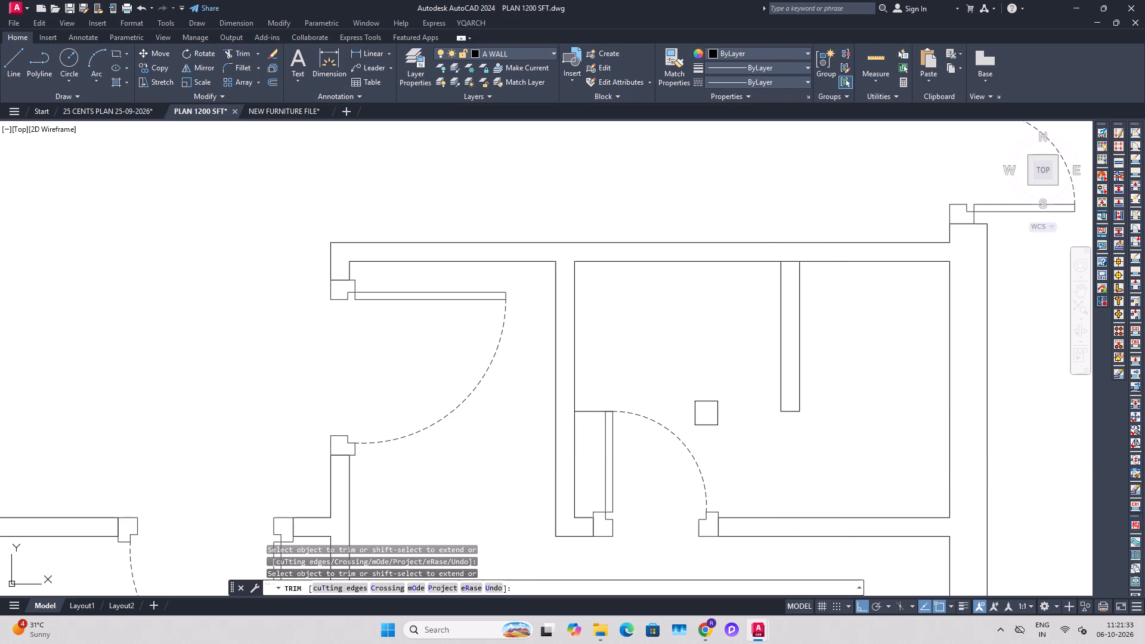
scroll(607, 414, up, 2)
click(575, 408)
key(Escape)
Erase the leftover line fragment at the top of the small room's door leaf.
scroll(617, 412, up, 2)
click(617, 408)
key(Escape)
drag(555, 388, 559, 387)
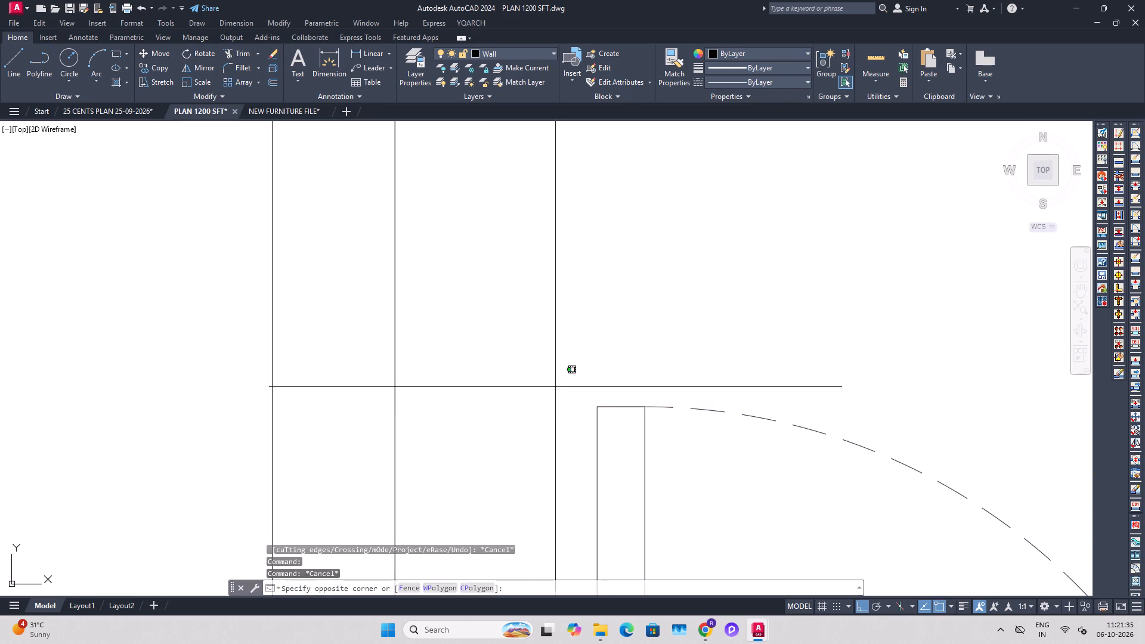
drag(559, 387, 591, 399)
click(734, 457)
key(Escape)
scroll(638, 438, down, 3)
drag(578, 387, 595, 400)
key(Escape)
scroll(608, 413, up, 1)
drag(608, 413, 664, 442)
click(686, 455)
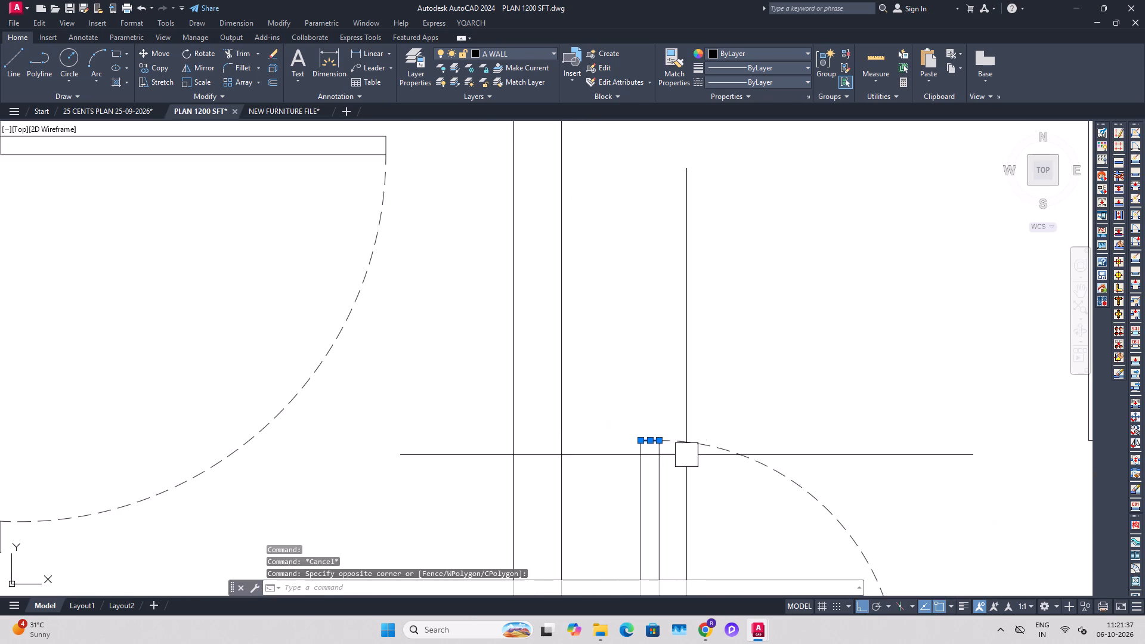
scroll(680, 450, down, 2)
key(Delete)
middle_drag(762, 481, 723, 483)
key(Escape)
key(Escape)
Save the drawing.
middle_drag(873, 400, 872, 401)
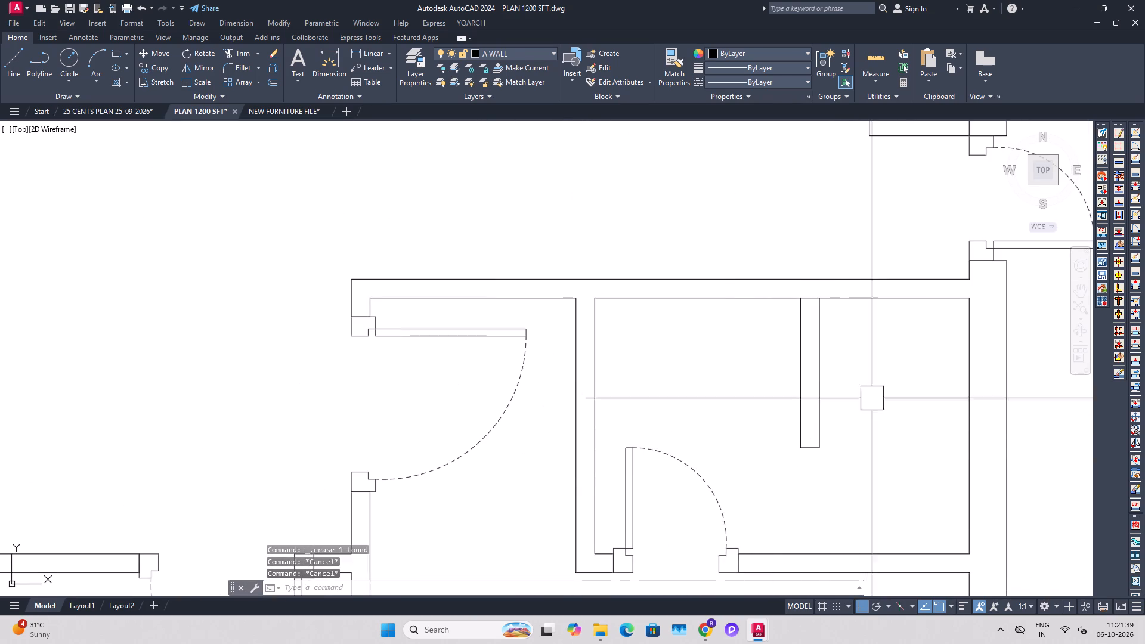
middle_drag(872, 401, 806, 416)
middle_drag(839, 413, 806, 336)
key(ctrl+s)
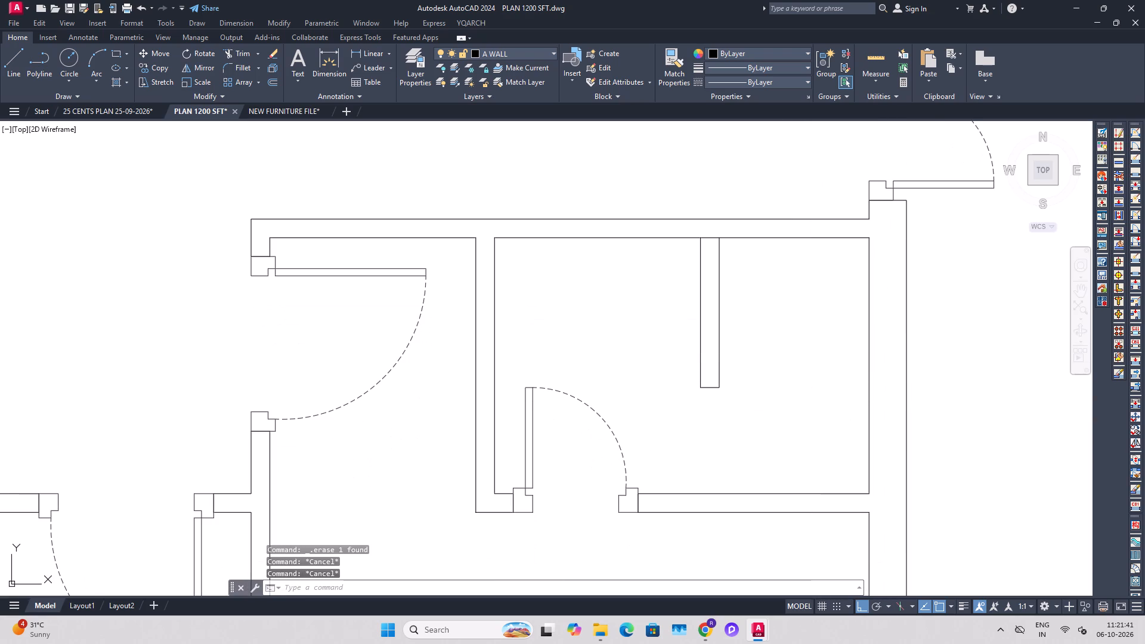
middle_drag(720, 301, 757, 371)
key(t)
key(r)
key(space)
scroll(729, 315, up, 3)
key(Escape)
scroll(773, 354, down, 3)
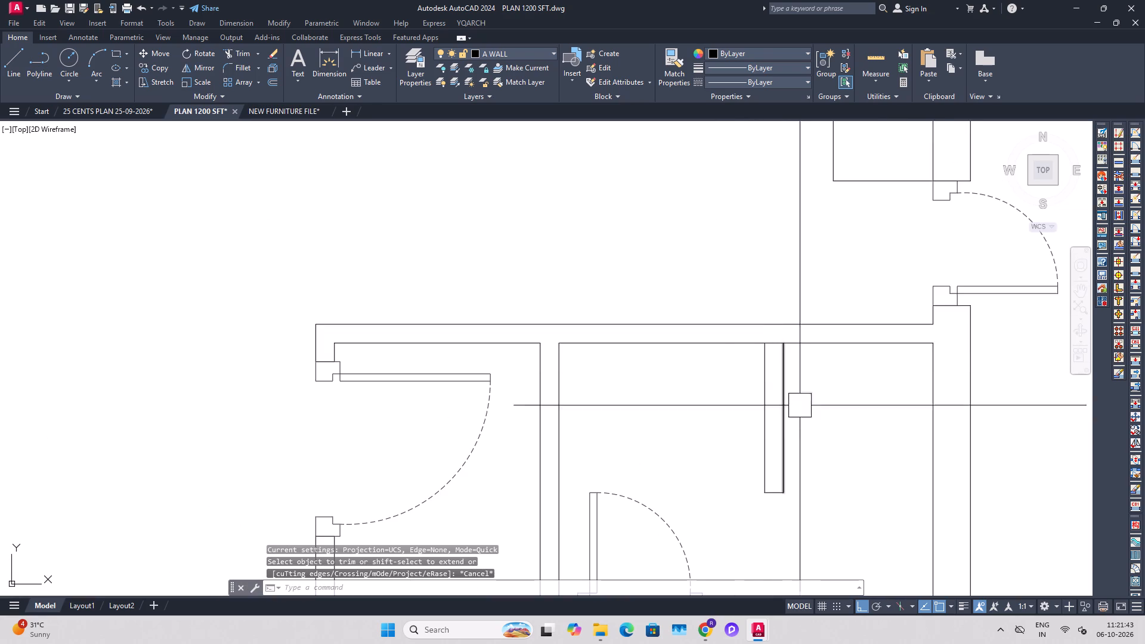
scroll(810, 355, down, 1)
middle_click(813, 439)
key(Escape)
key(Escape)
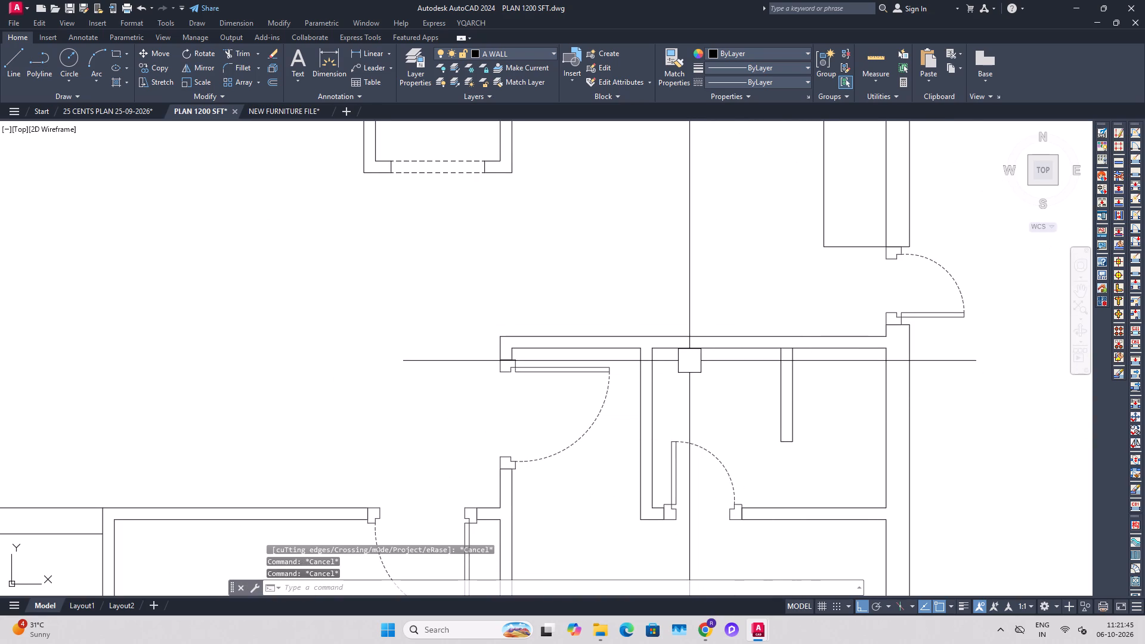
Offset the small room's top inner wall line 2' down into the room.
text(O 2')
key(Return)
click(686, 352)
click(688, 373)
key(Escape)
scroll(674, 382, up, 2)
key(Escape)
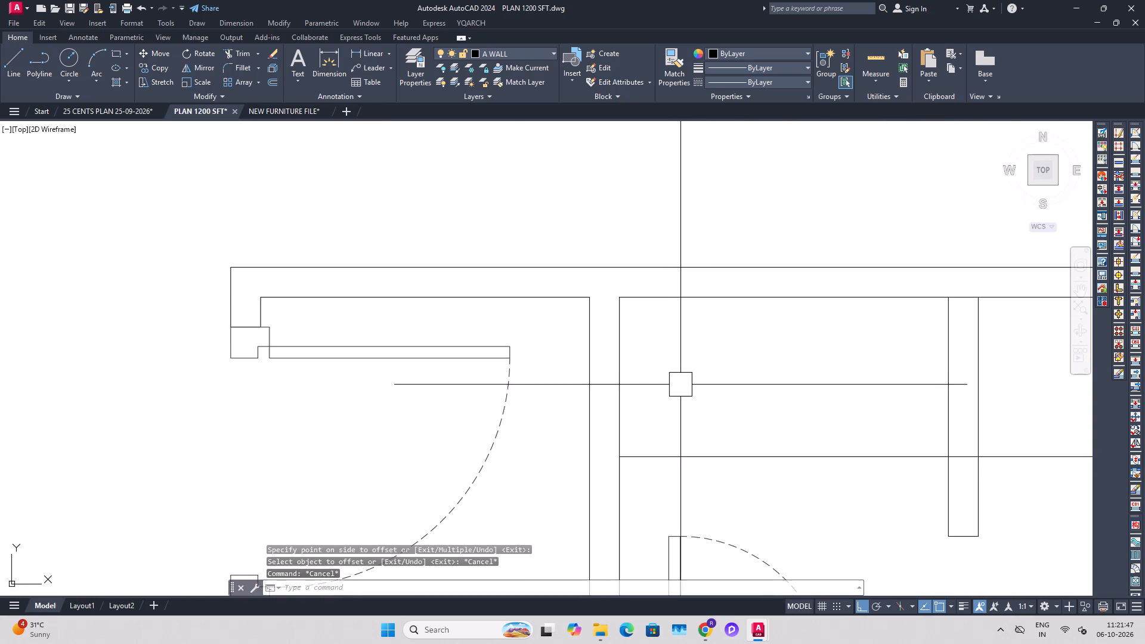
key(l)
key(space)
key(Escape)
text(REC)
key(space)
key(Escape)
Move the offset guide line up by 6".
click(664, 448)
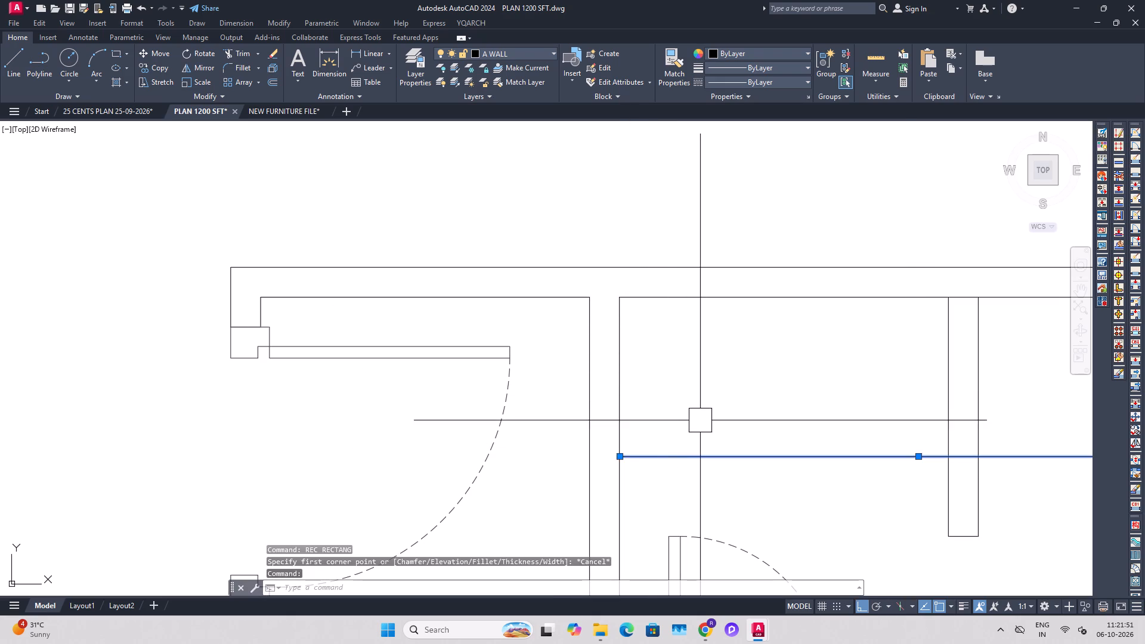
text(M)
key(space)
drag(700, 422, 700, 407)
text(6")
key(Return)
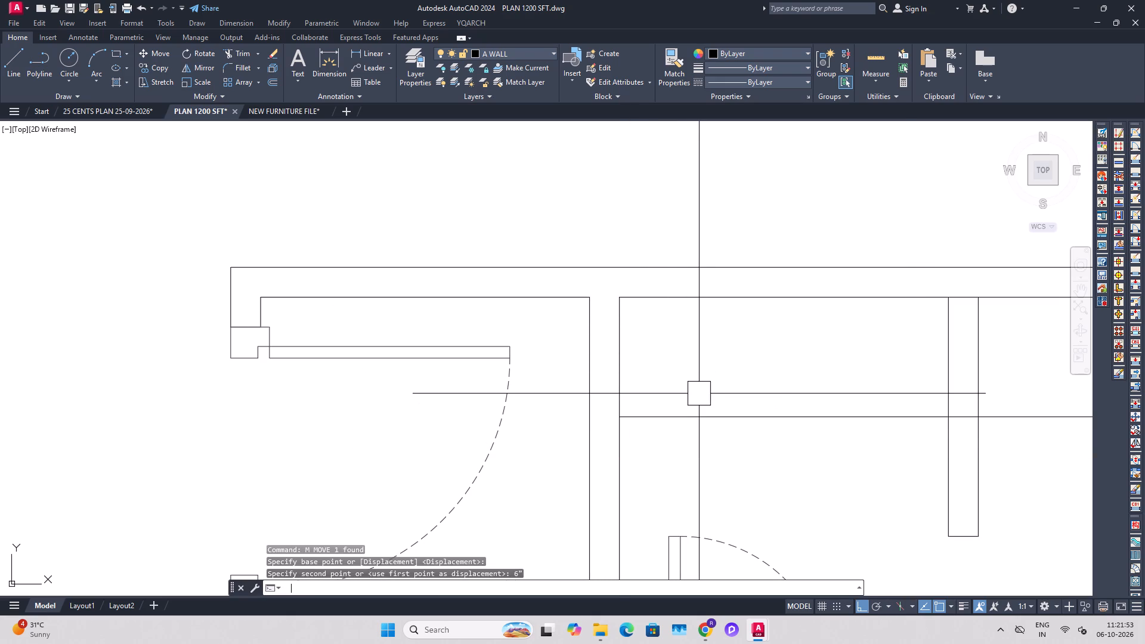
key(Escape)
Draw a rectangle from the small room's upper-left inner corner down to the guide line, stopping short of the stub wall.
text(REC)
key(space)
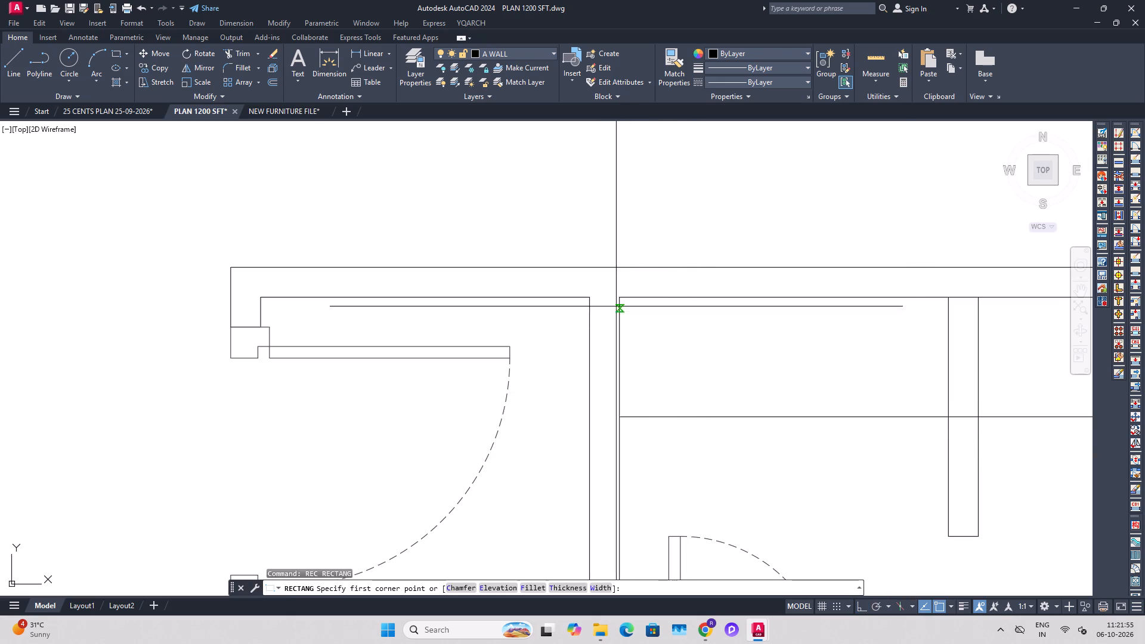
drag(620, 296, 627, 299)
click(816, 423)
key(Escape)
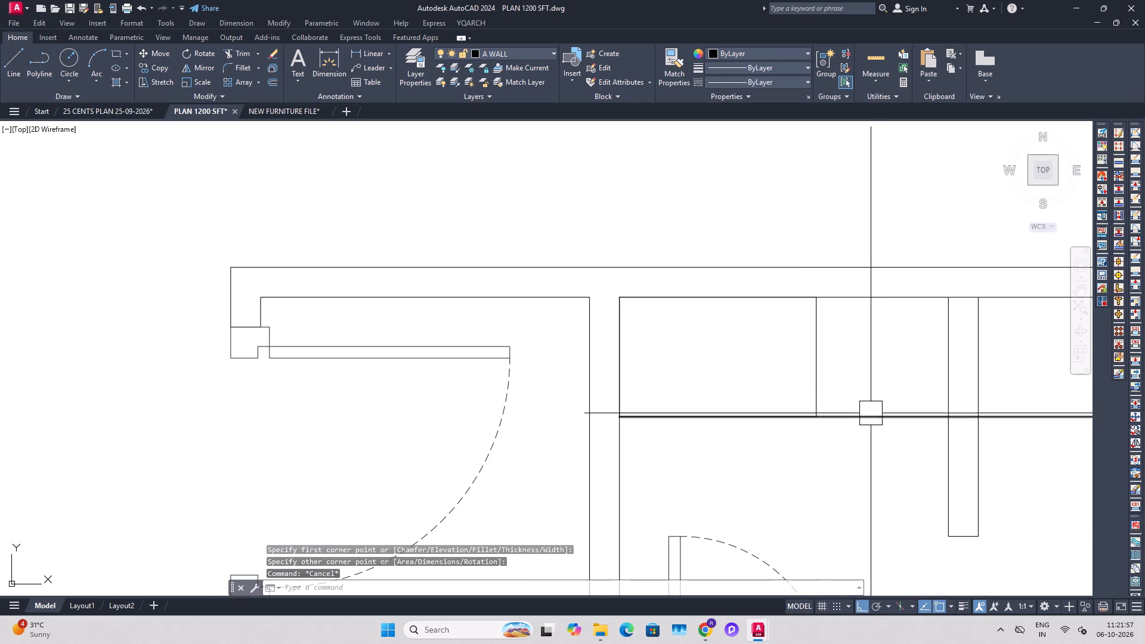
Erase the horizontal guide line along the rectangle's bottom edge.
click(867, 419)
key(Delete)
scroll(649, 275, up, 3)
scroll(582, 346, up, 1)
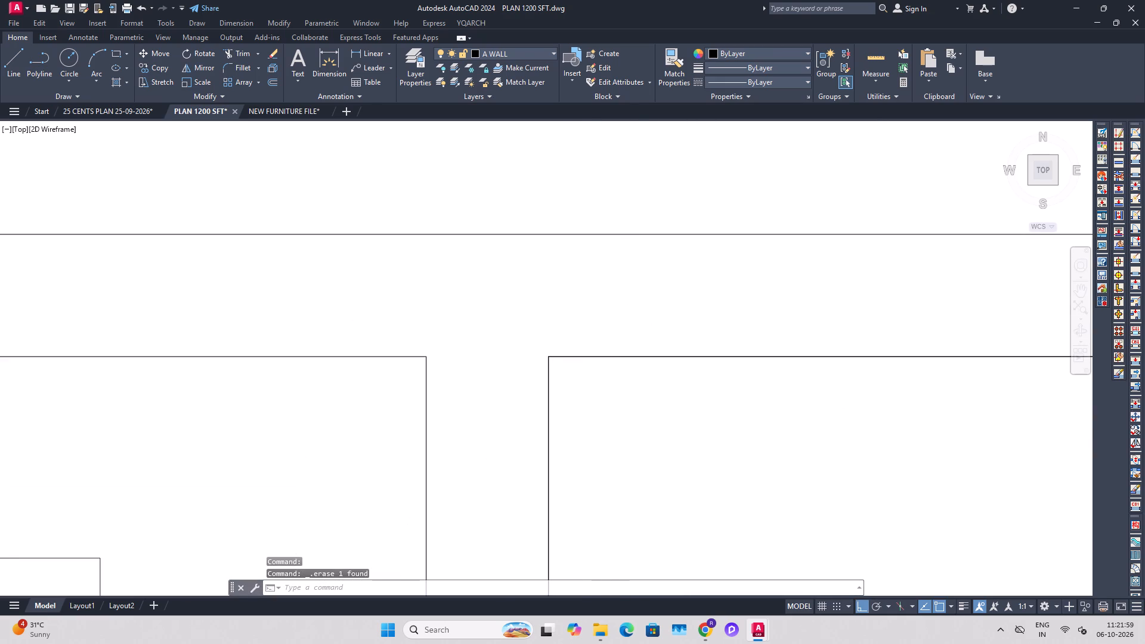
scroll(582, 346, up, 8)
scroll(304, 393, up, 2)
click(265, 388)
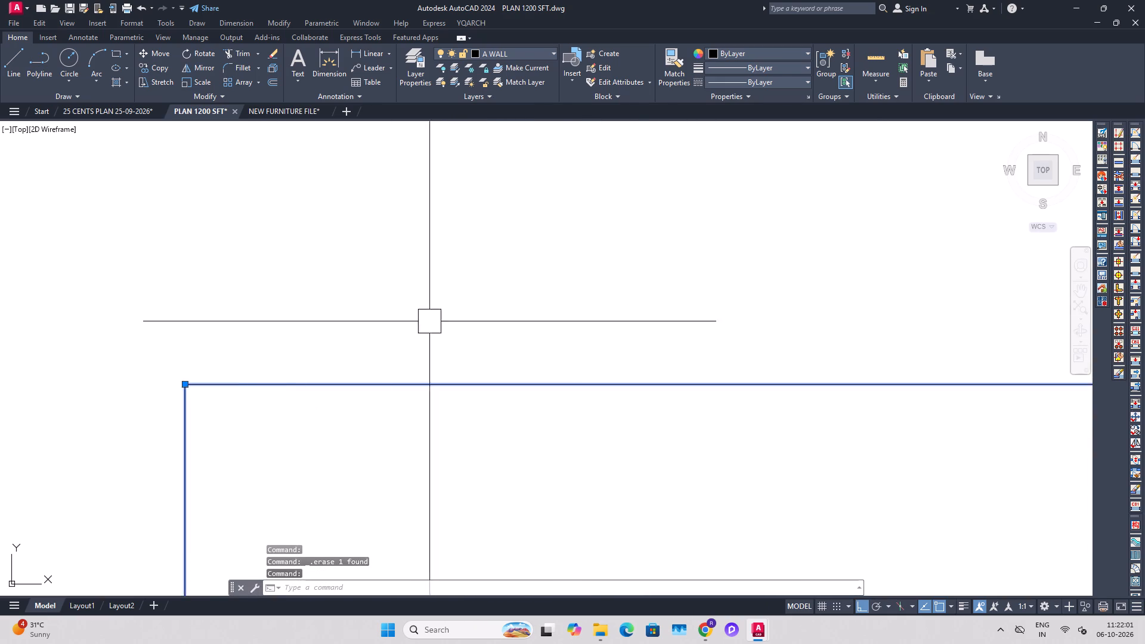
key(Escape)
Save the drawing.
scroll(444, 315, down, 17)
middle_drag(694, 413, 663, 360)
middle_drag(679, 351, 712, 383)
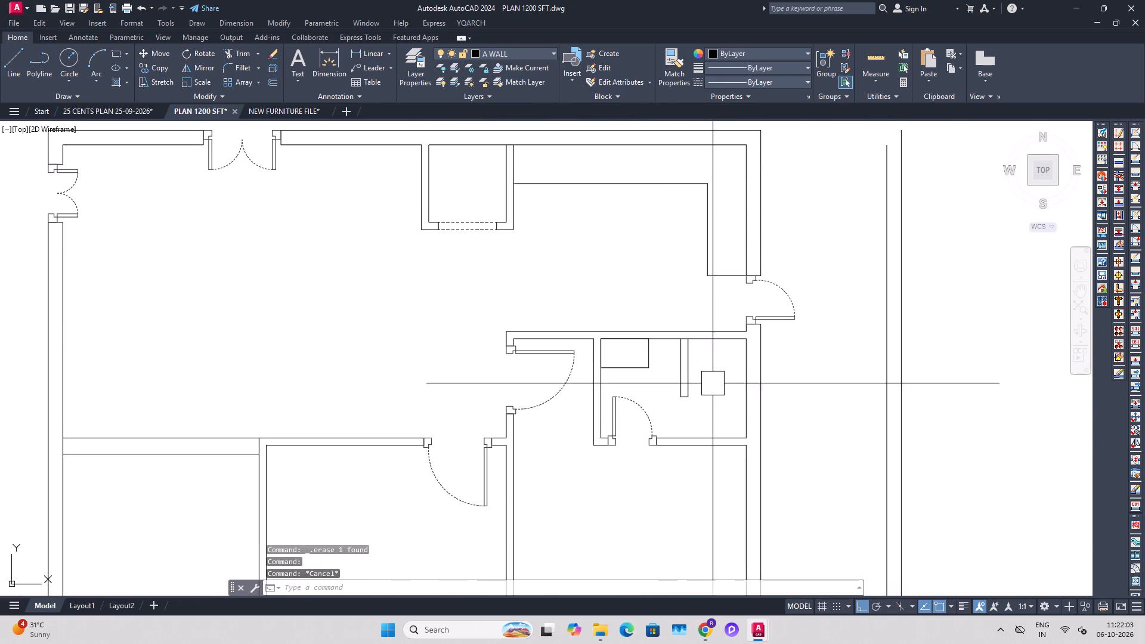
key(ctrl+s)
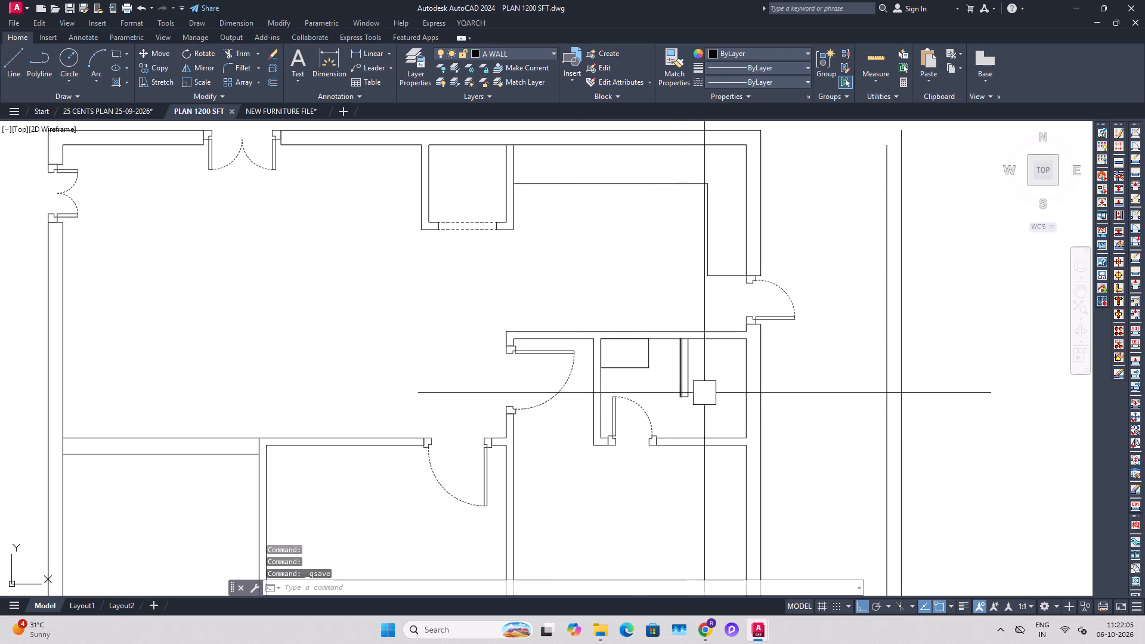
Group the double bed outline and its two side tables in the furniture library.
scroll(732, 354, down, 2)
middle_drag(714, 414, 705, 402)
middle_drag(586, 397, 590, 424)
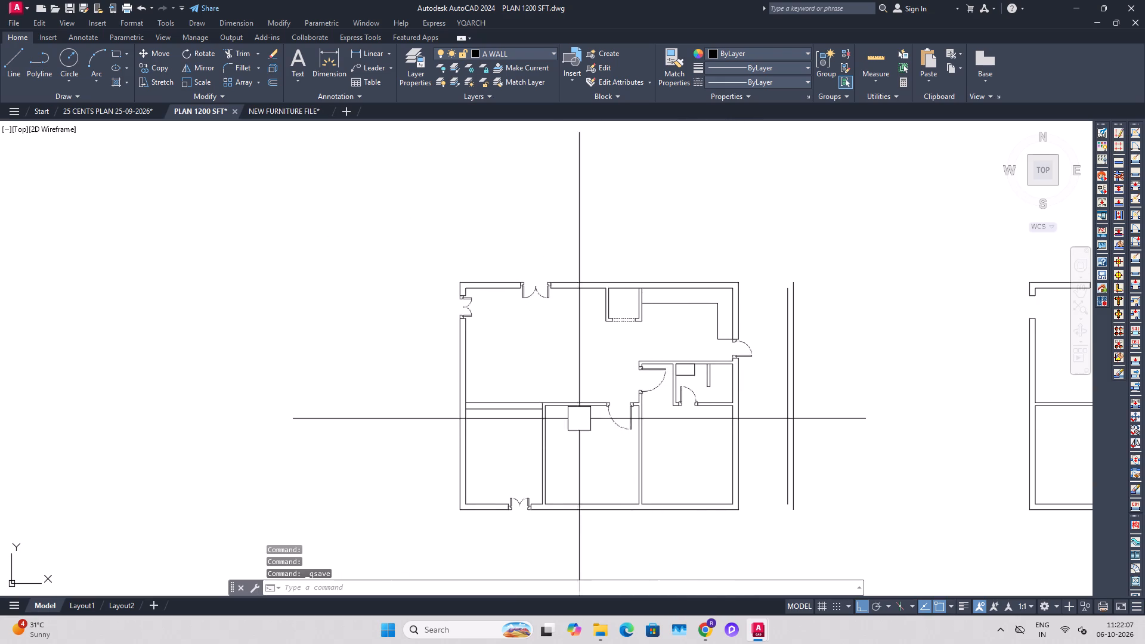
scroll(563, 363, down, 2)
middle_drag(563, 261, 521, 445)
scroll(614, 299, up, 2)
middle_drag(604, 409, 604, 405)
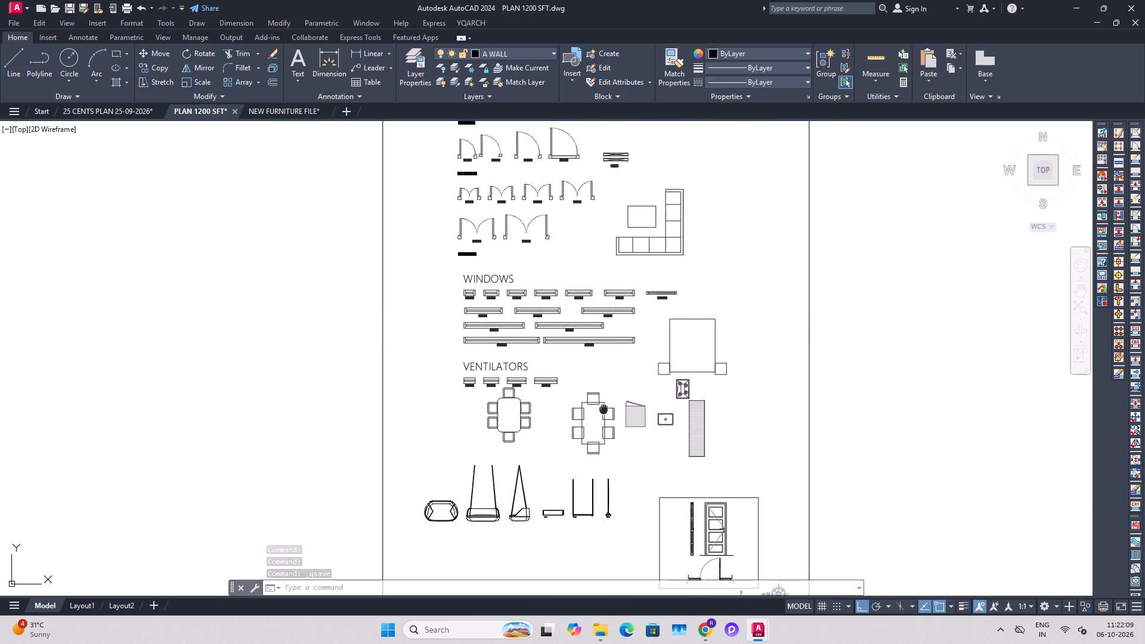
middle_drag(604, 405, 617, 341)
scroll(655, 410, up, 1)
middle_drag(769, 264, 745, 429)
click(793, 327)
click(649, 413)
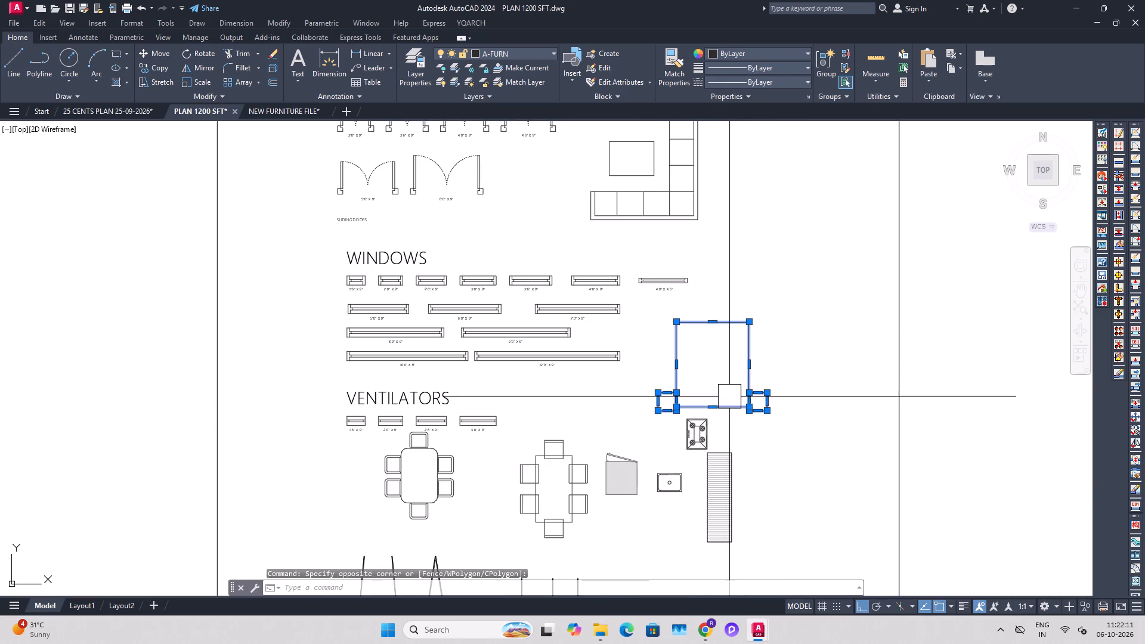
text(G)
key(space)
Copy the grouped bed and side tables into the empty space above the floor plans.
click(729, 404)
key(c)
key(o)
key(space)
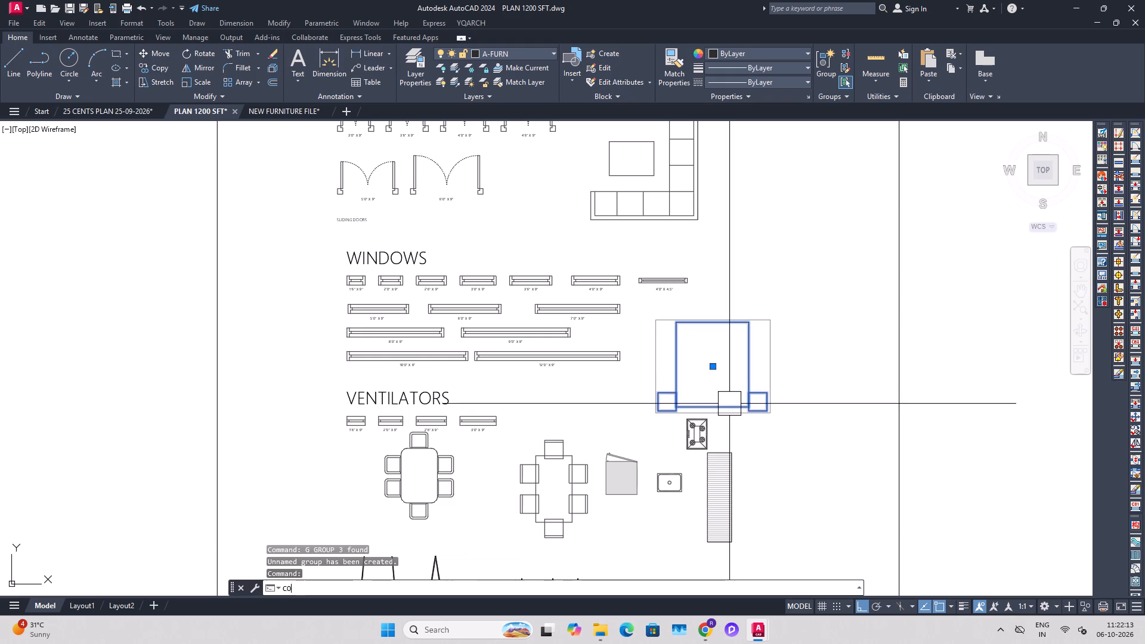
click(713, 413)
scroll(723, 430, down, 2)
middle_drag(731, 468, 696, 323)
middle_drag(725, 490, 697, 383)
click(689, 451)
key(Escape)
Ungroup the copied bed and side tables with the UNGROUP command.
scroll(668, 459, up, 2)
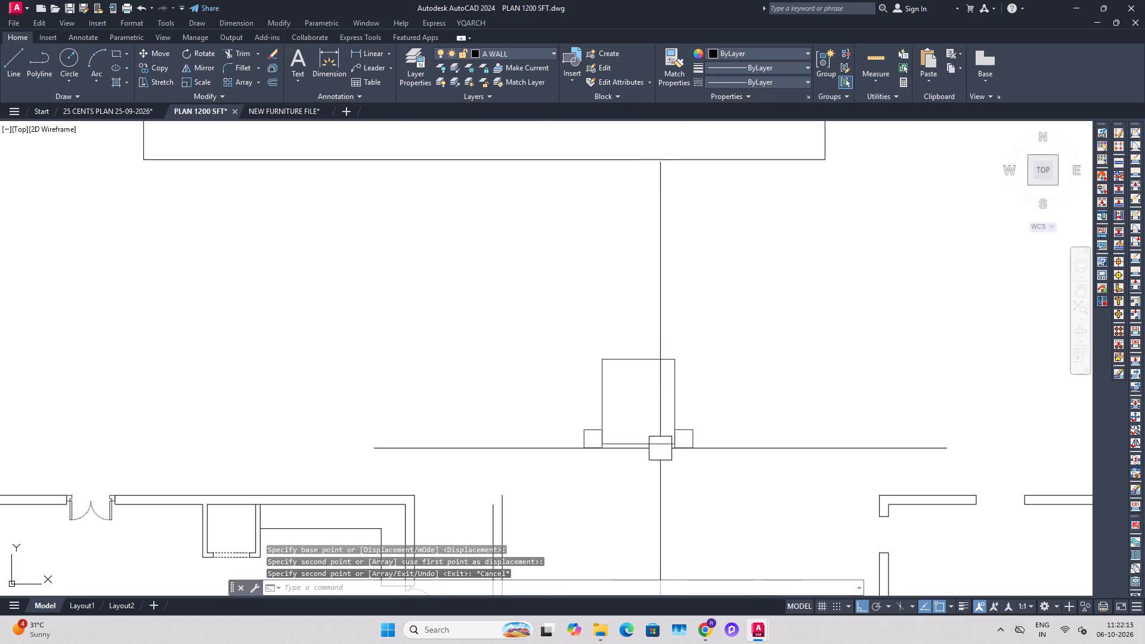
click(654, 441)
scroll(651, 450, up, 2)
key(u)
key(n)
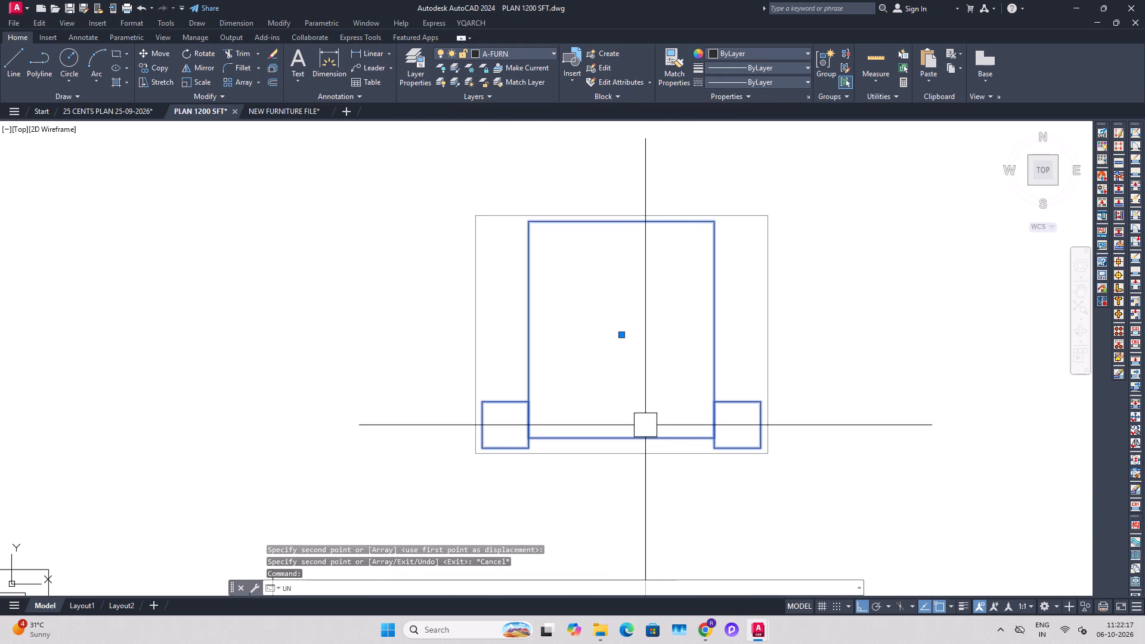
text(UN)
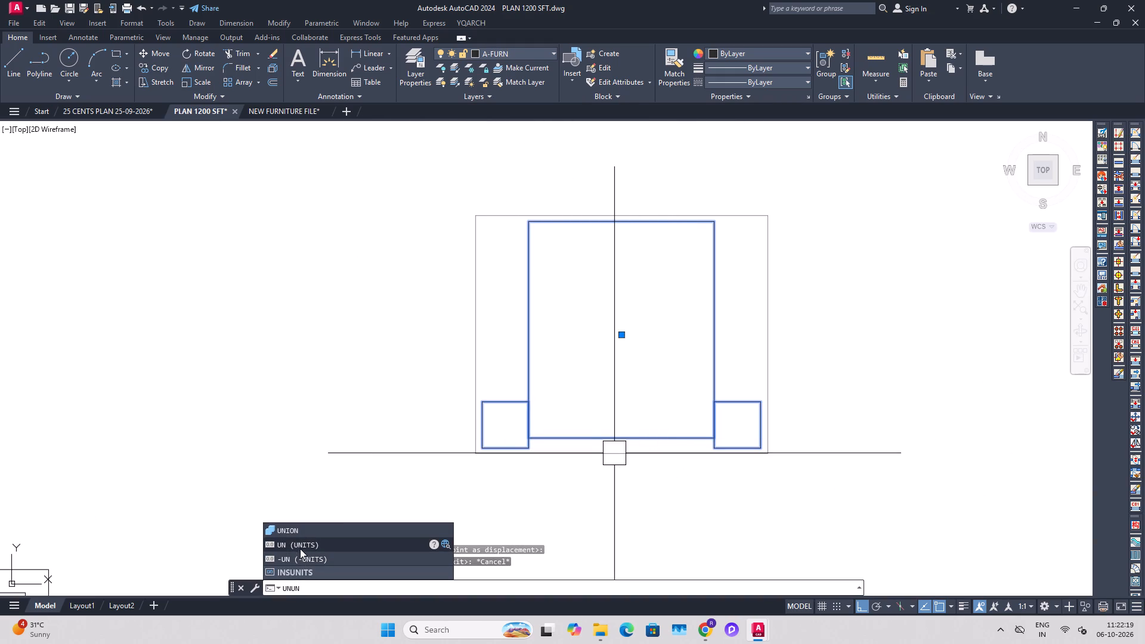
key(BackSpace)
key(BackSpace)
key(g)
key(r)
click(301, 572)
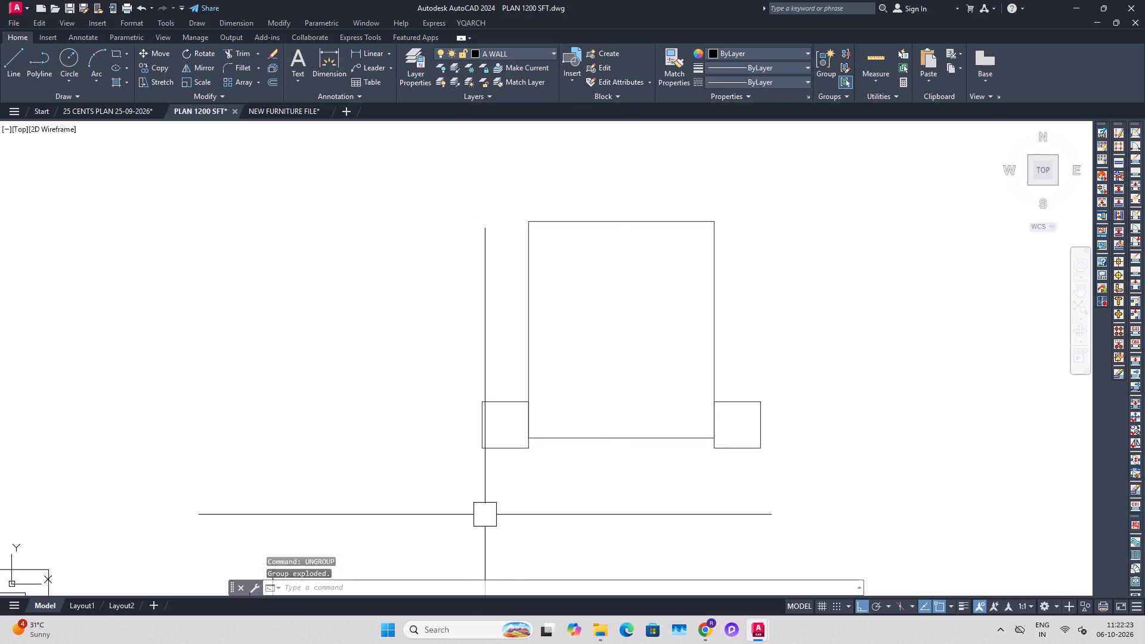
Draw a thin headboard rectangle along the copied bed's head edge, spanning between the two side tables.
text(REC)
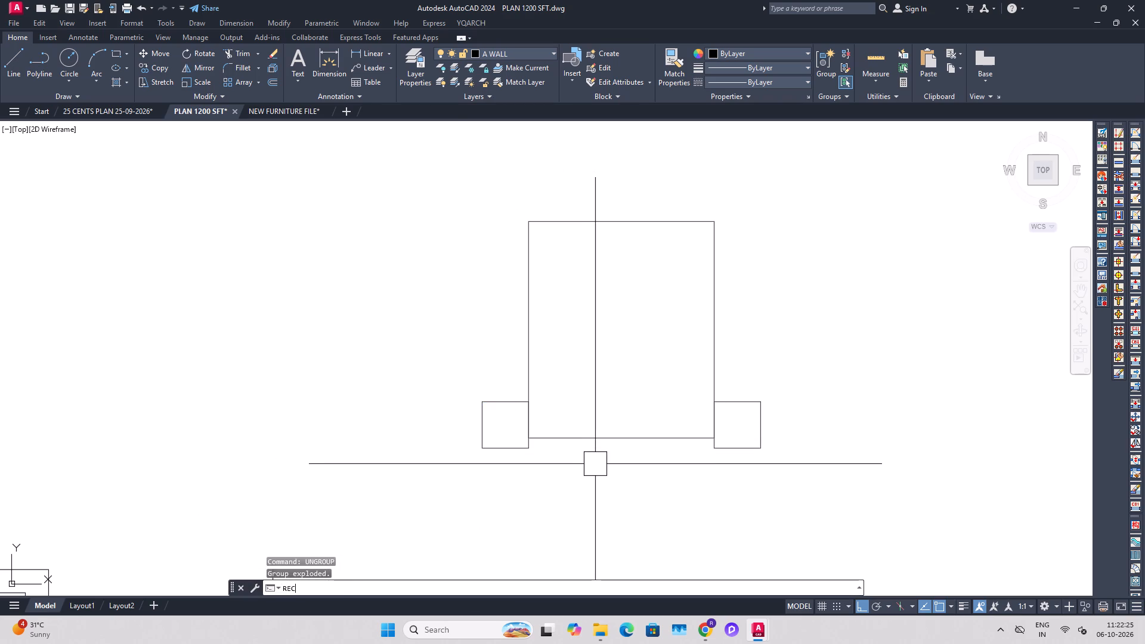
key(space)
scroll(531, 447, up, 1)
click(524, 436)
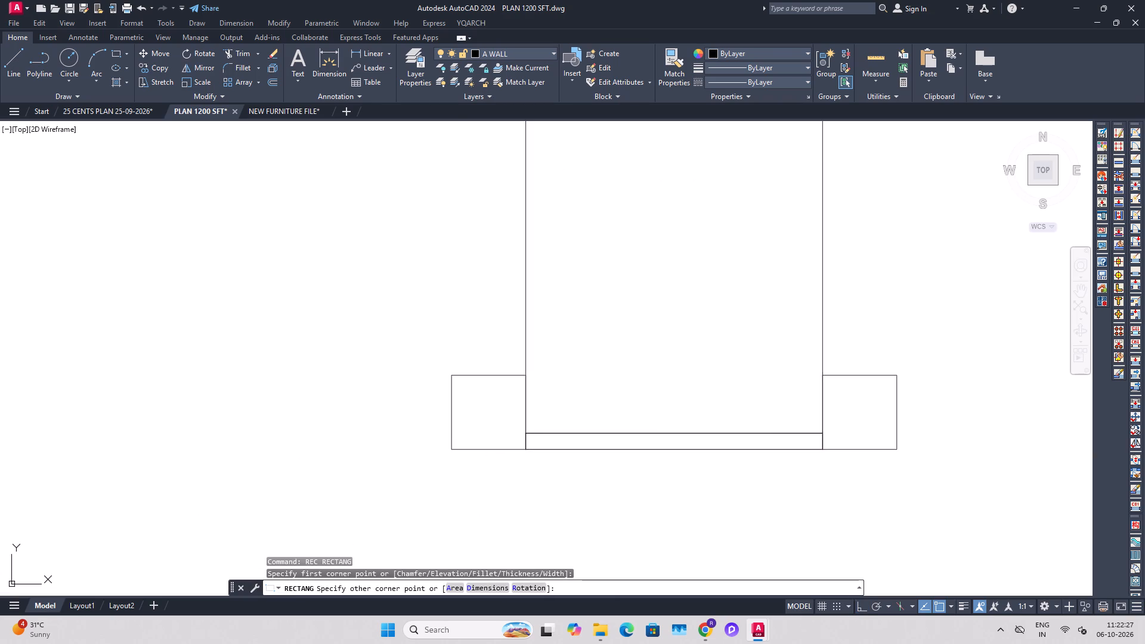
click(826, 449)
key(Escape)
key(Escape)
Match the properties of the bed outline onto the headboard rectangle and side tables.
text(MA)
key(space)
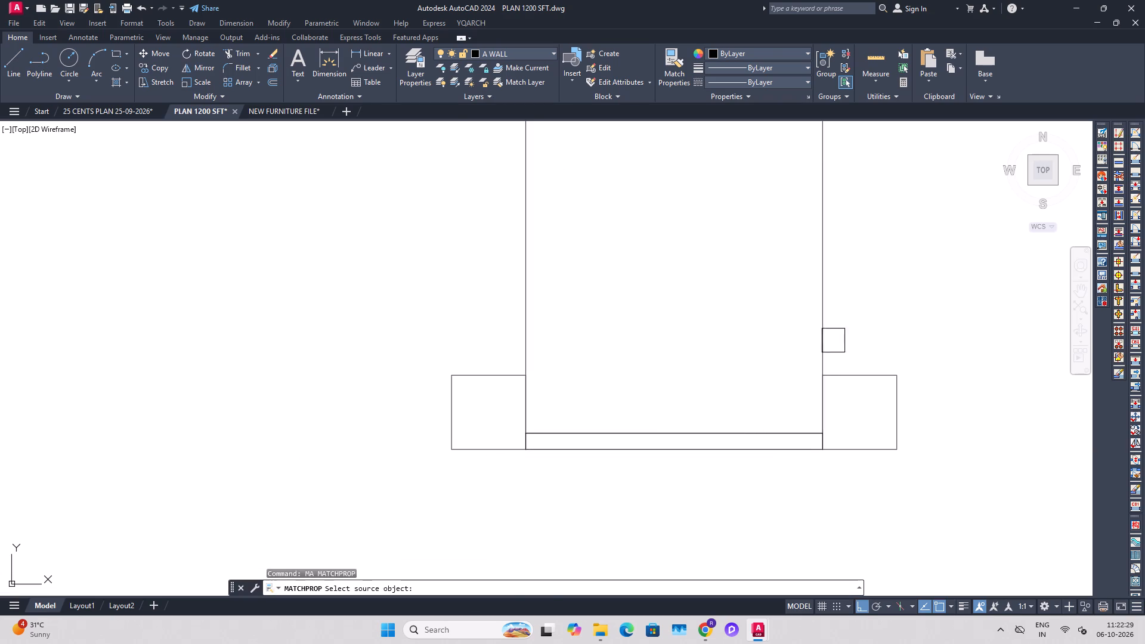
click(825, 340)
click(892, 335)
click(437, 482)
key(Escape)
scroll(510, 457, down, 2)
key(Escape)
Convert the bed, headboard and two side tables into a block named BED.
click(663, 466)
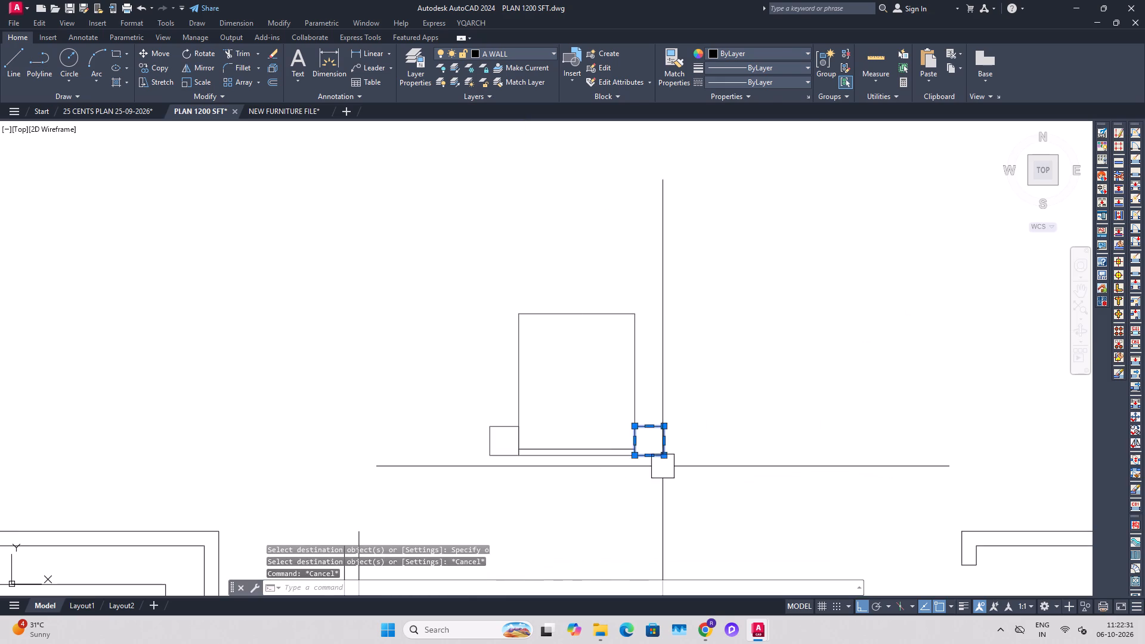
click(395, 309)
key(Escape)
key(Escape)
click(426, 261)
drag(674, 448, 686, 475)
drag(682, 479, 624, 425)
click(490, 315)
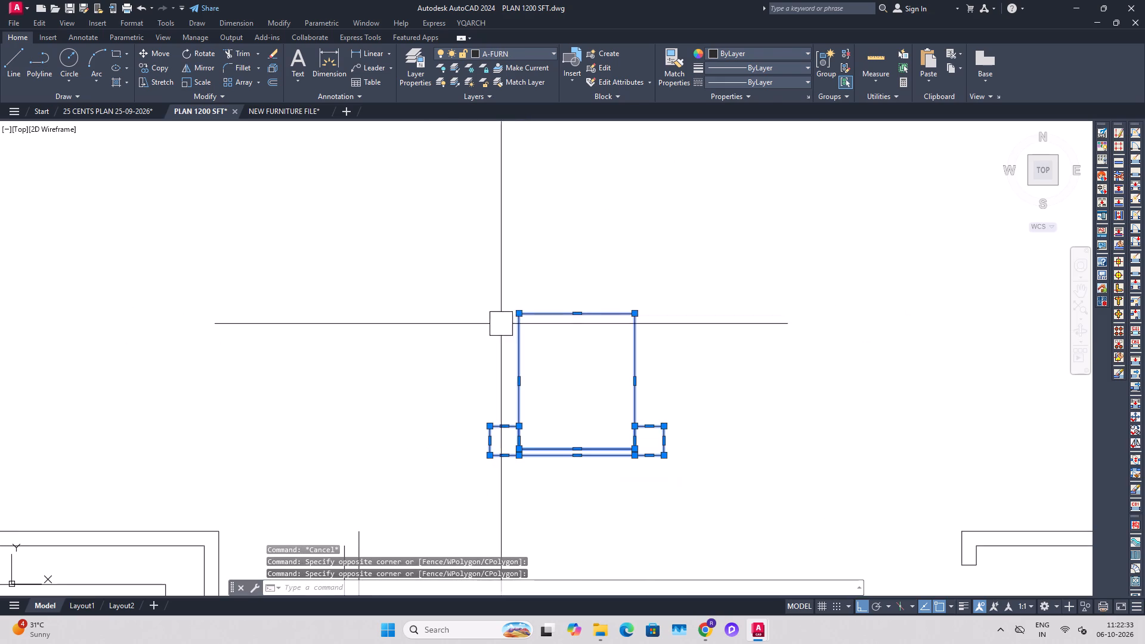
text(B)
key(space)
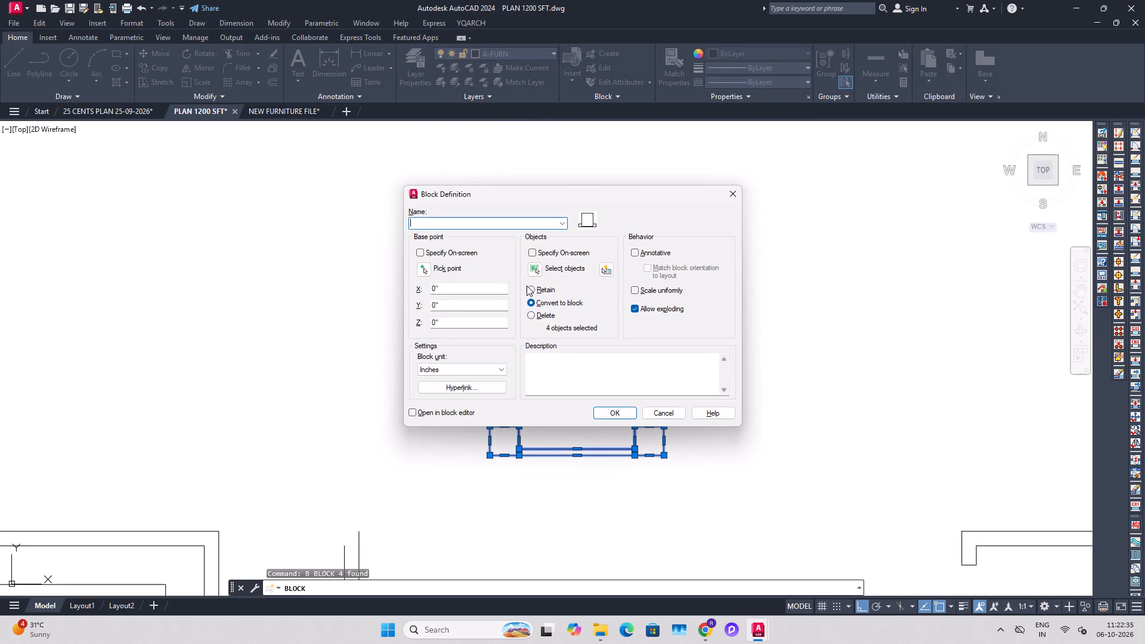
key(b)
key(e)
key(d)
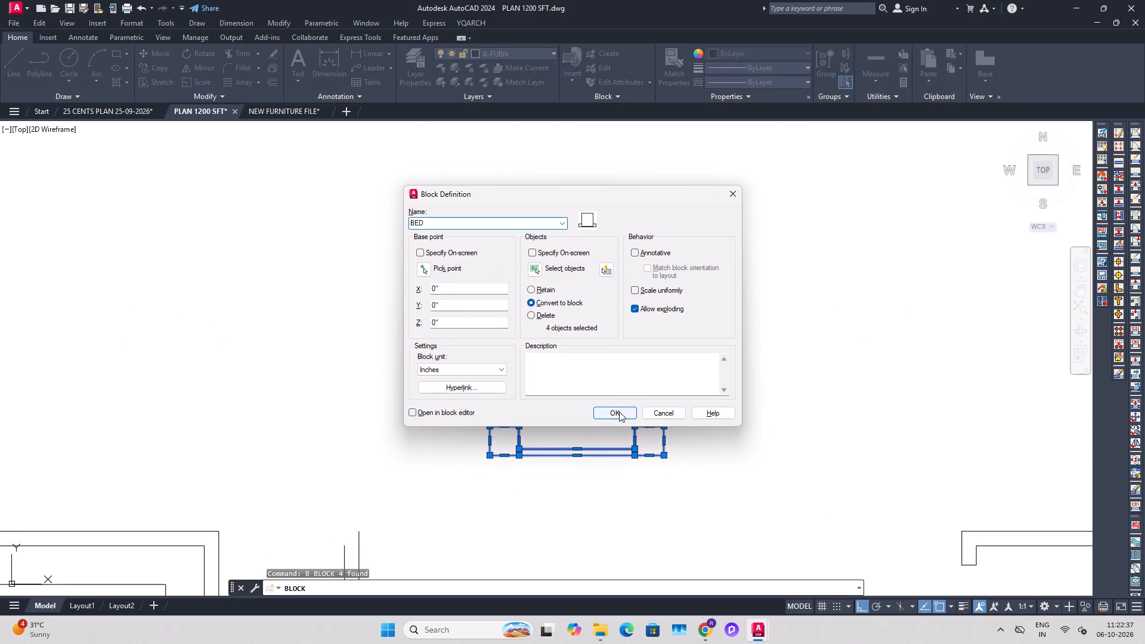
key(space)
click(613, 415)
Copy the BED block into the lower-right bedroom, with its headboard against the bottom wall.
click(526, 455)
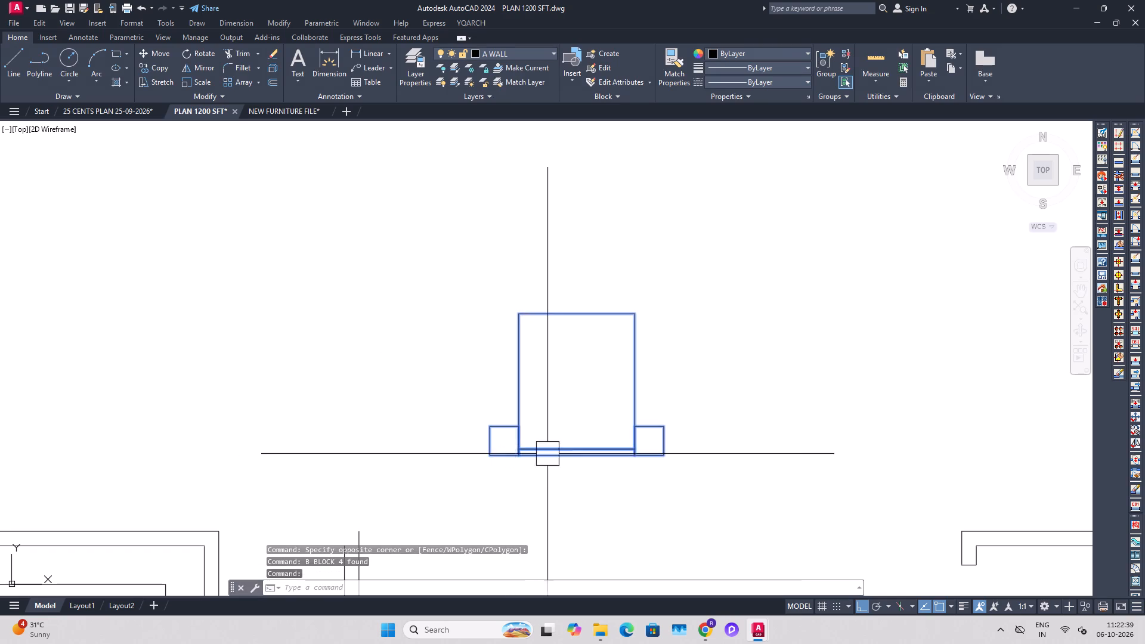
middle_drag(584, 453, 626, 447)
scroll(627, 453, down, 1)
text(CO)
key(space)
click(620, 451)
scroll(622, 466, down, 2)
middle_drag(623, 476, 646, 348)
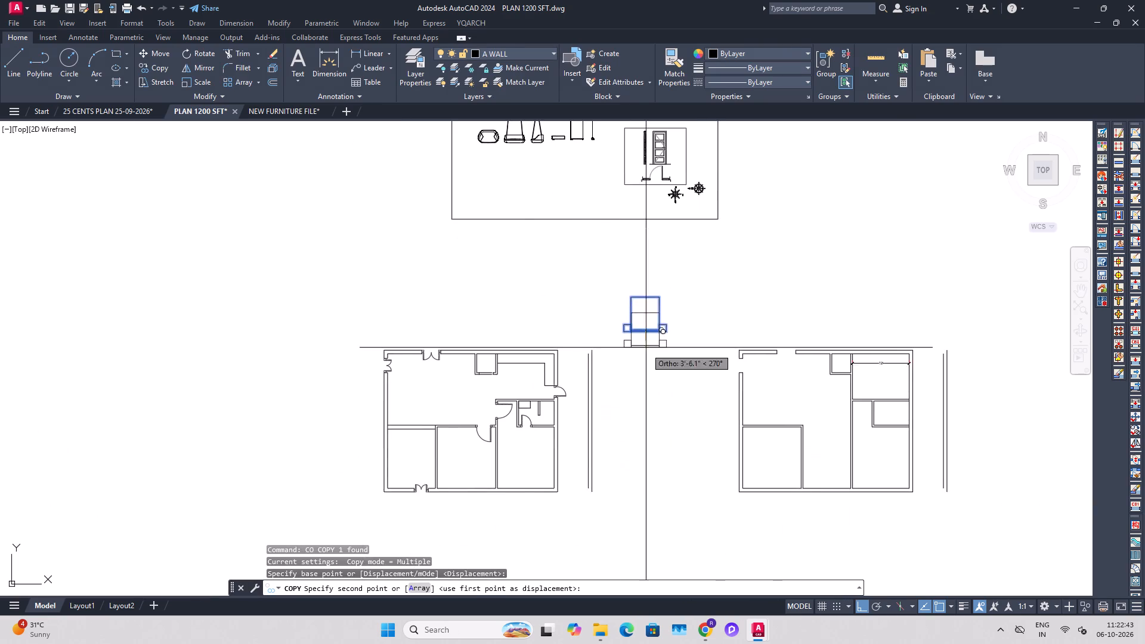
scroll(524, 474, up, 3)
click(523, 527)
key(Escape)
key(Escape)
Rotate the copied bed 90° so its headboard faces the bedroom's right wall.
click(582, 436)
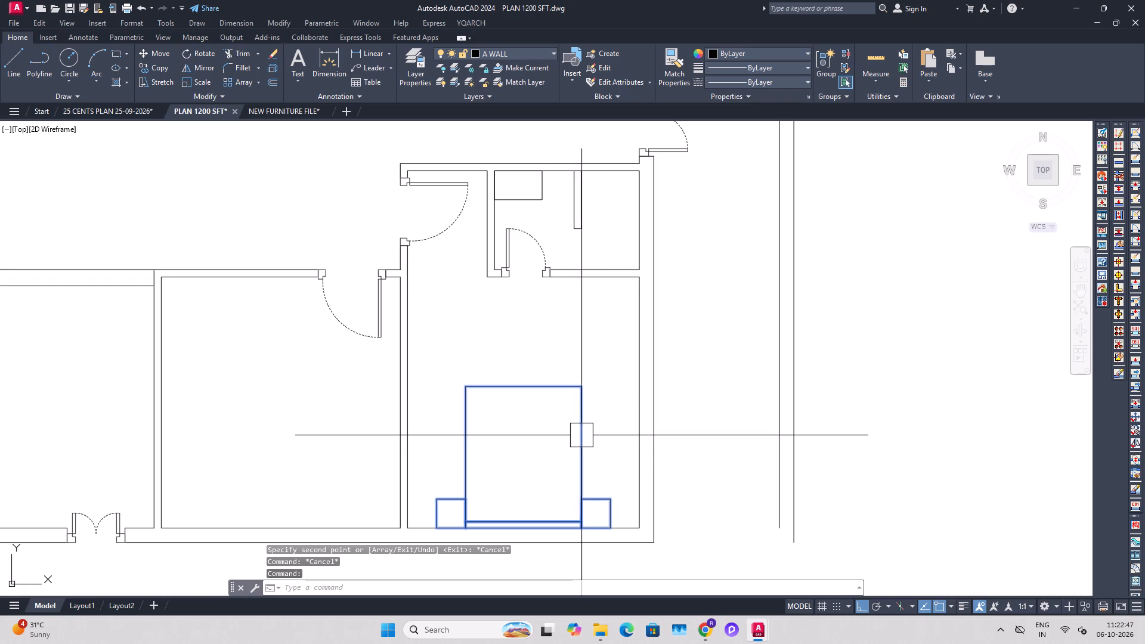
scroll(515, 422, down, 2)
scroll(515, 450, up, 1)
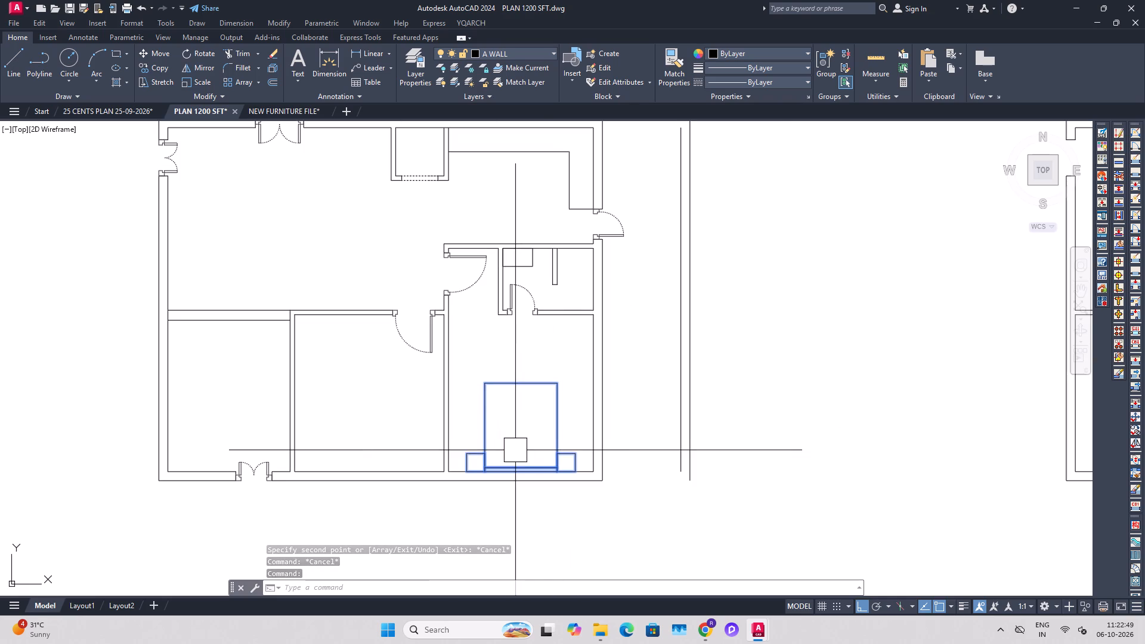
scroll(596, 411, down, 1)
middle_drag(640, 358, 664, 380)
scroll(580, 450, up, 2)
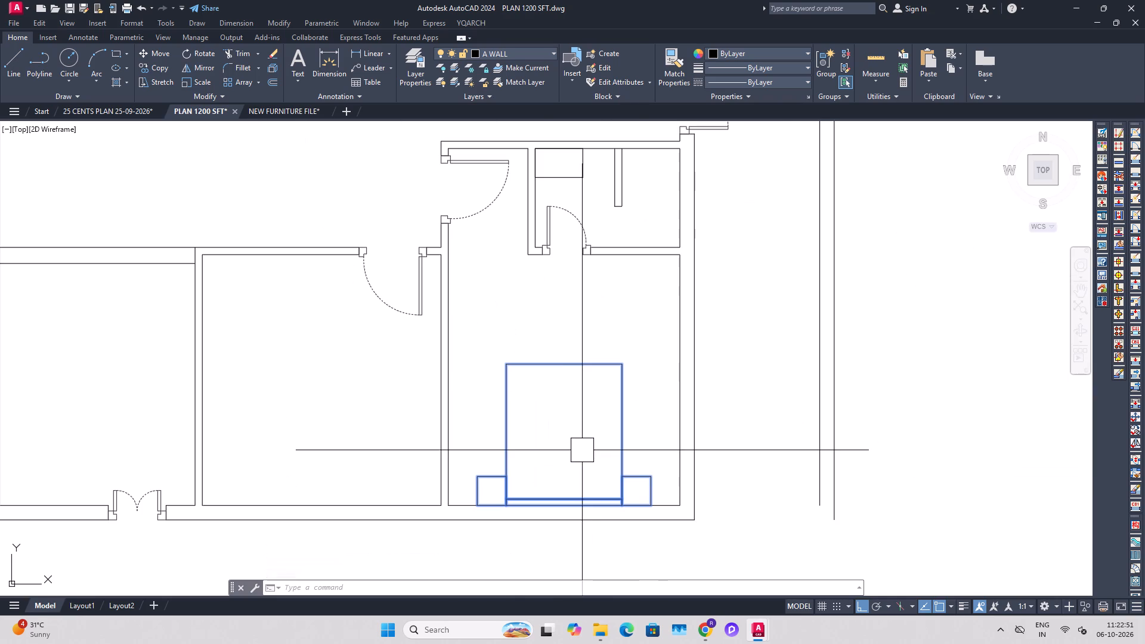
text(RO)
key(space)
click(587, 450)
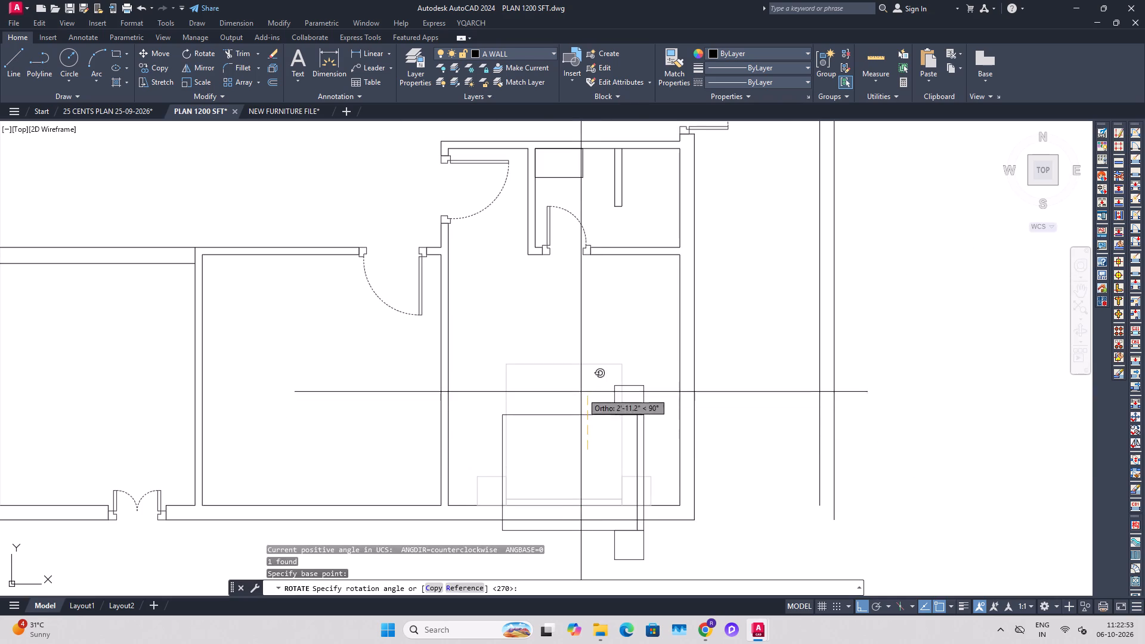
click(581, 391)
Move the rotated bed by its headboard midpoint onto the inner face of the bedroom's right wall.
click(620, 463)
click(529, 403)
key(m)
key(space)
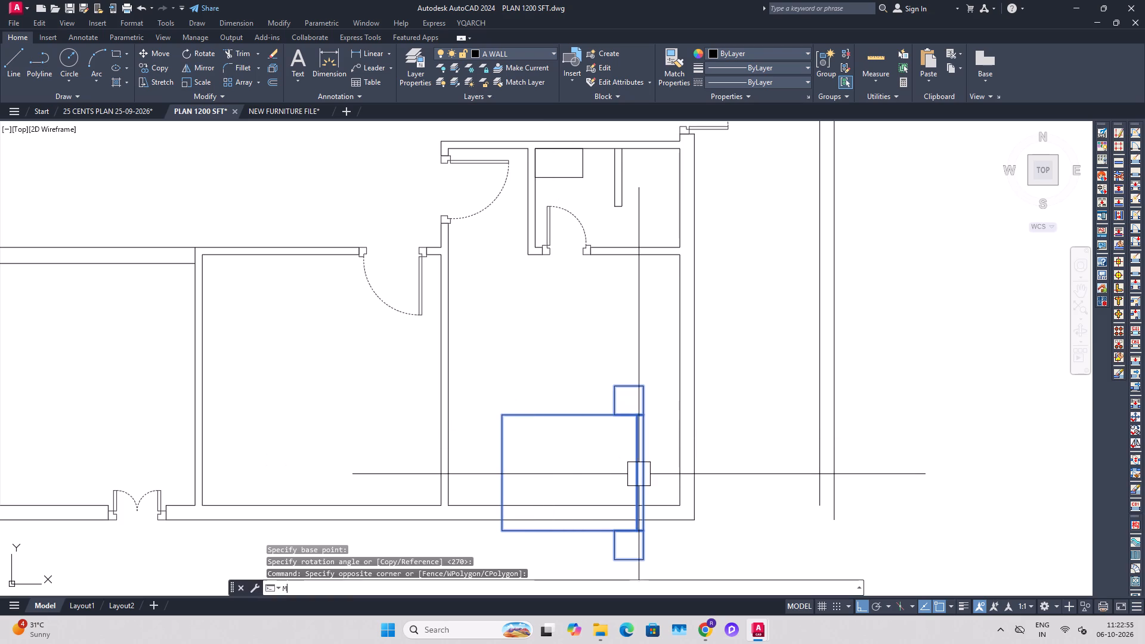
click(646, 472)
click(680, 410)
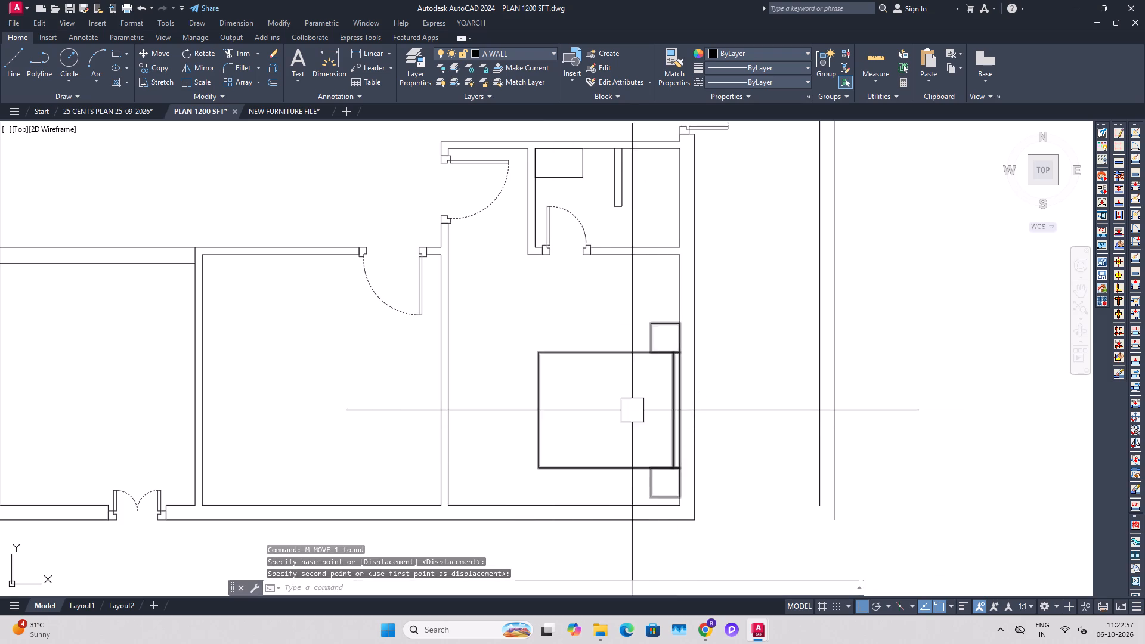
Copy the bed straight across into the middle bedroom, with its headboard against the right partition wall.
drag(603, 462, 603, 467)
text(CO)
key(space)
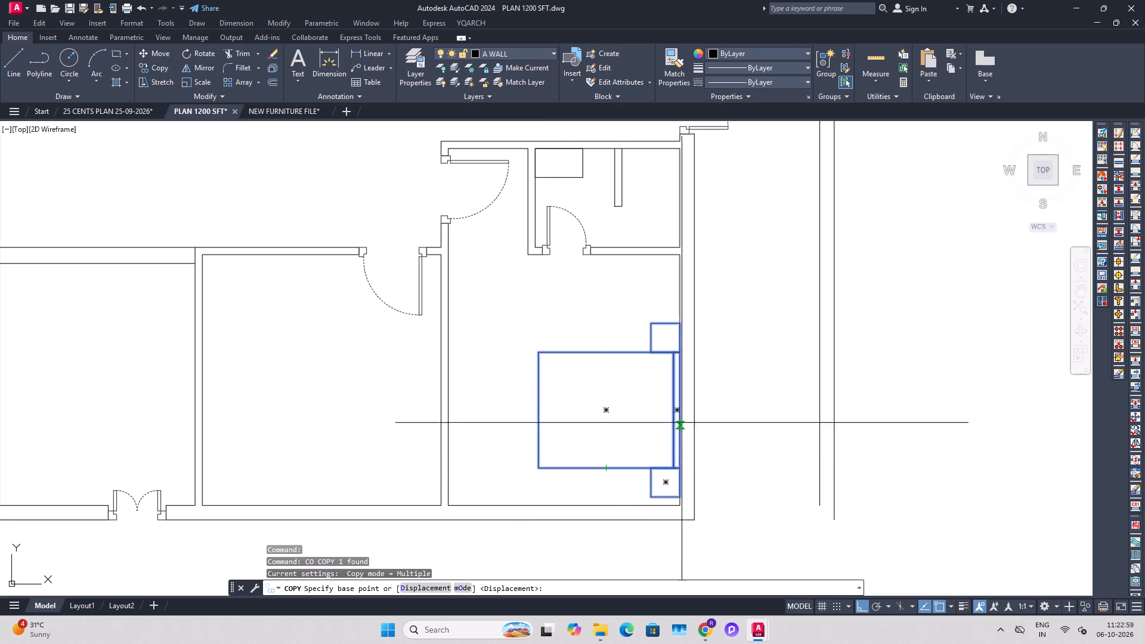
click(682, 409)
middle_drag(481, 411, 559, 428)
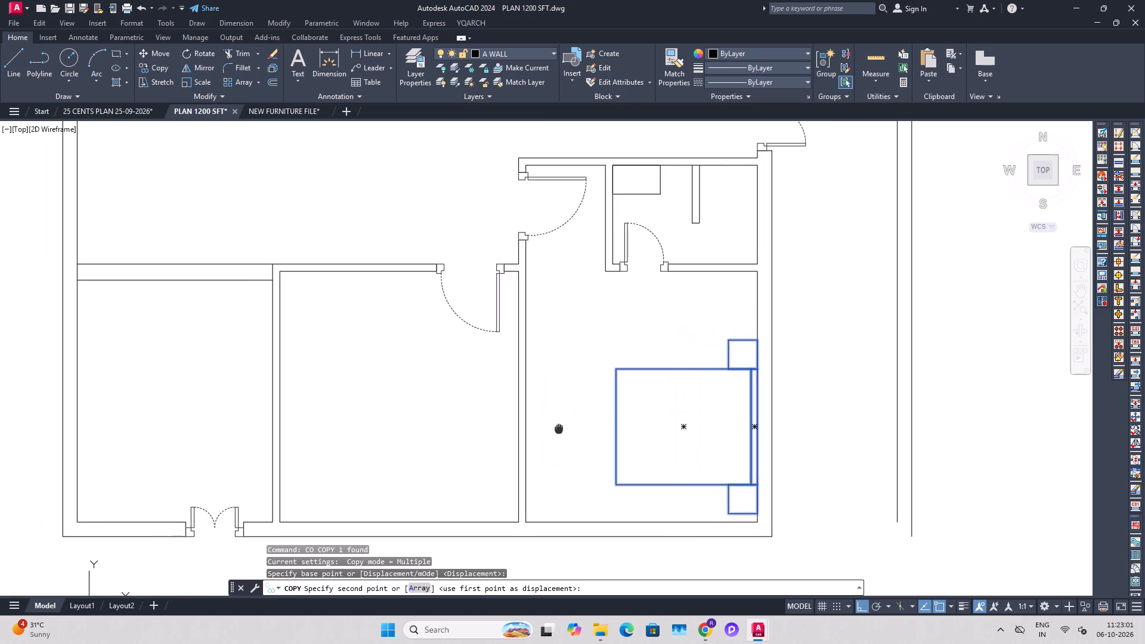
middle_drag(559, 428, 578, 429)
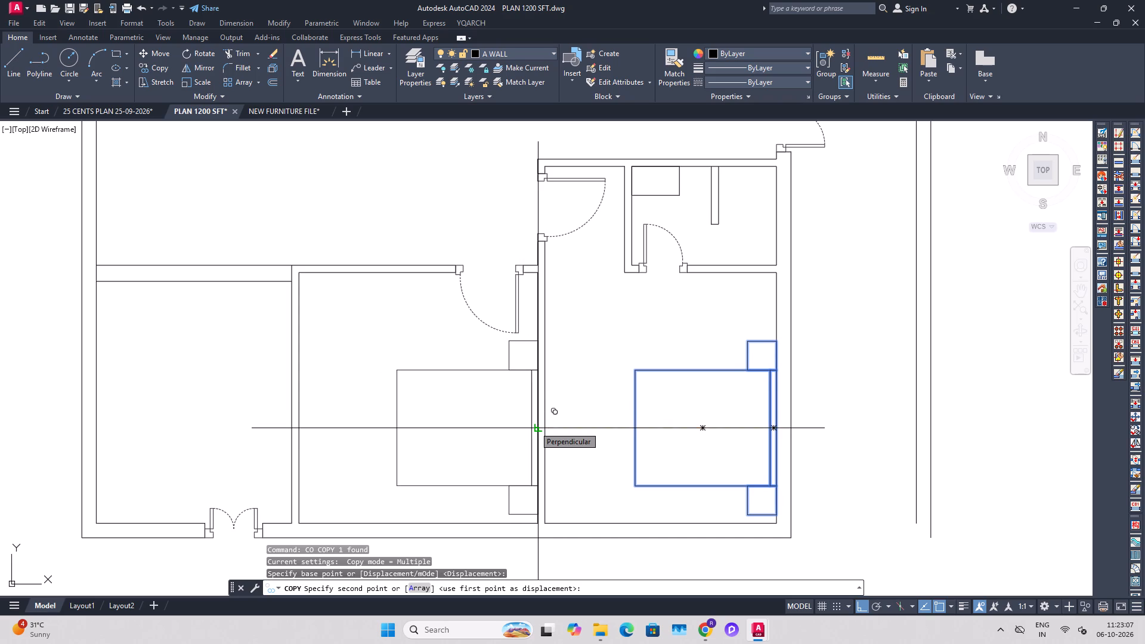
scroll(536, 426, up, 1)
click(536, 432)
key(Escape)
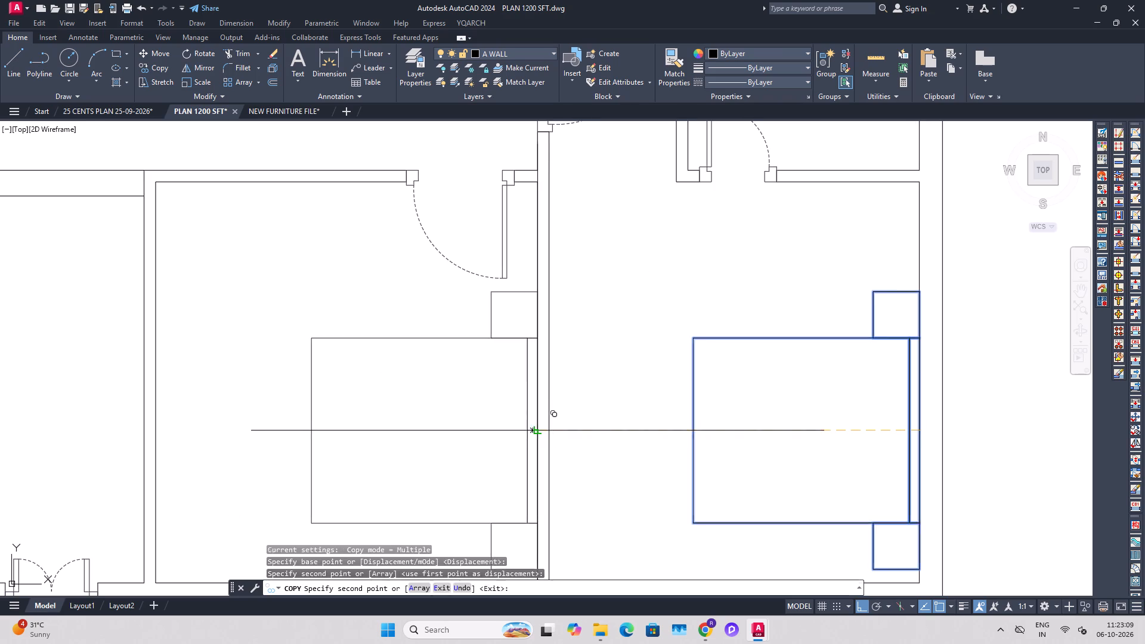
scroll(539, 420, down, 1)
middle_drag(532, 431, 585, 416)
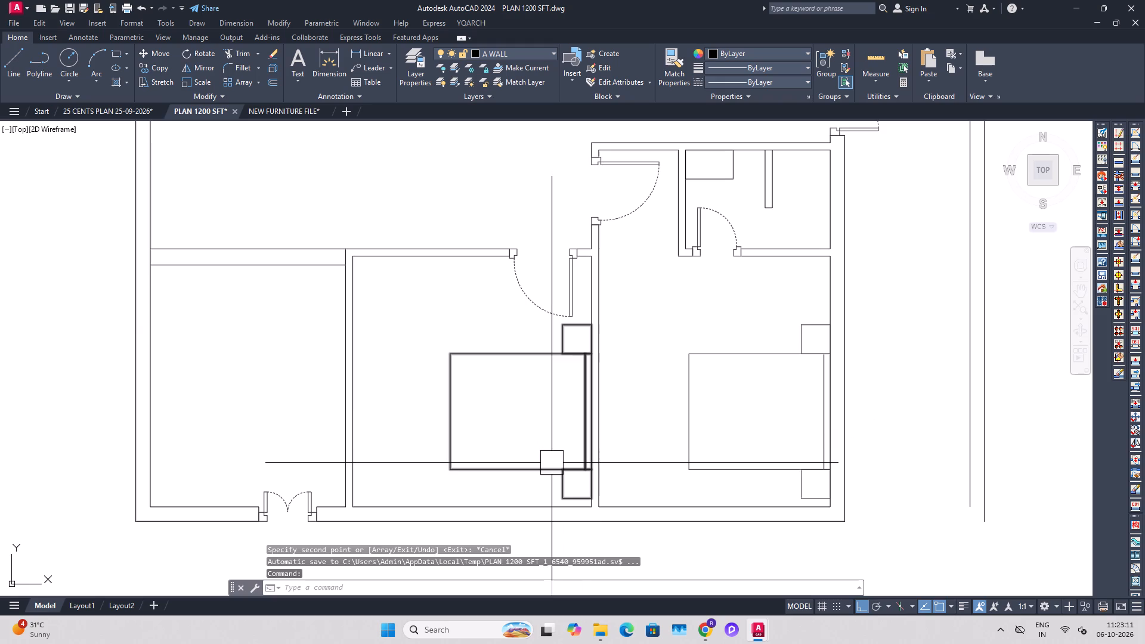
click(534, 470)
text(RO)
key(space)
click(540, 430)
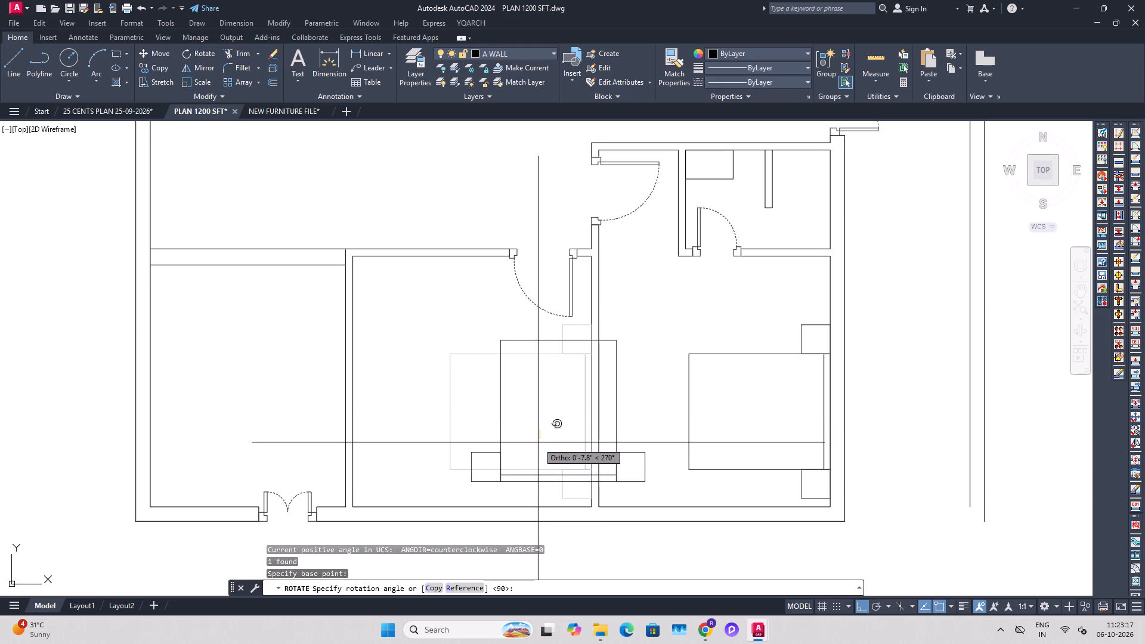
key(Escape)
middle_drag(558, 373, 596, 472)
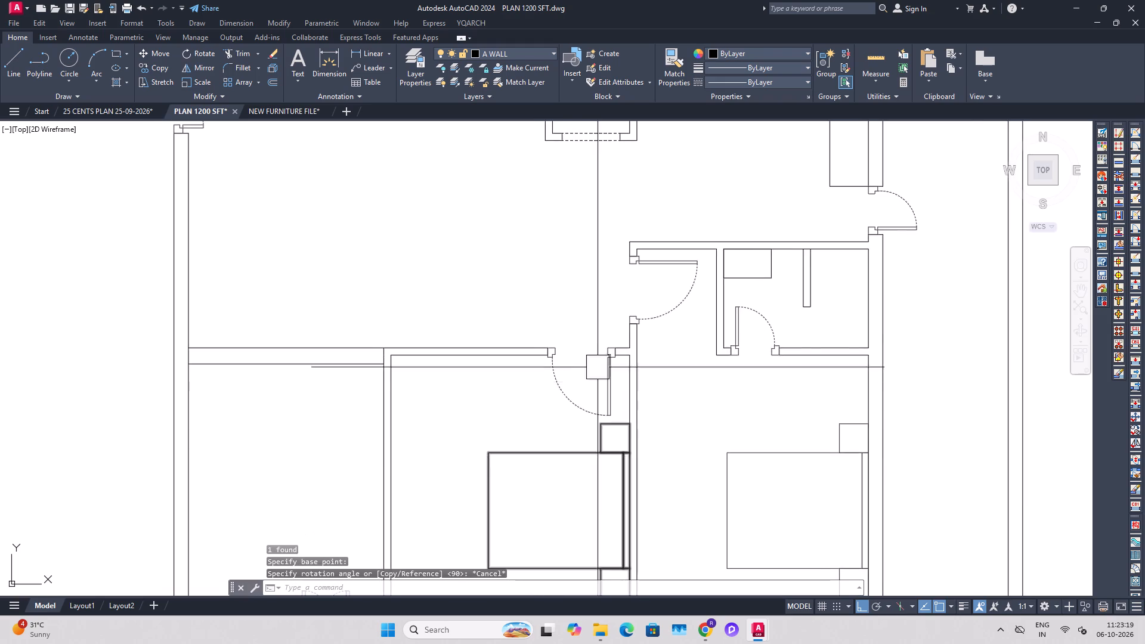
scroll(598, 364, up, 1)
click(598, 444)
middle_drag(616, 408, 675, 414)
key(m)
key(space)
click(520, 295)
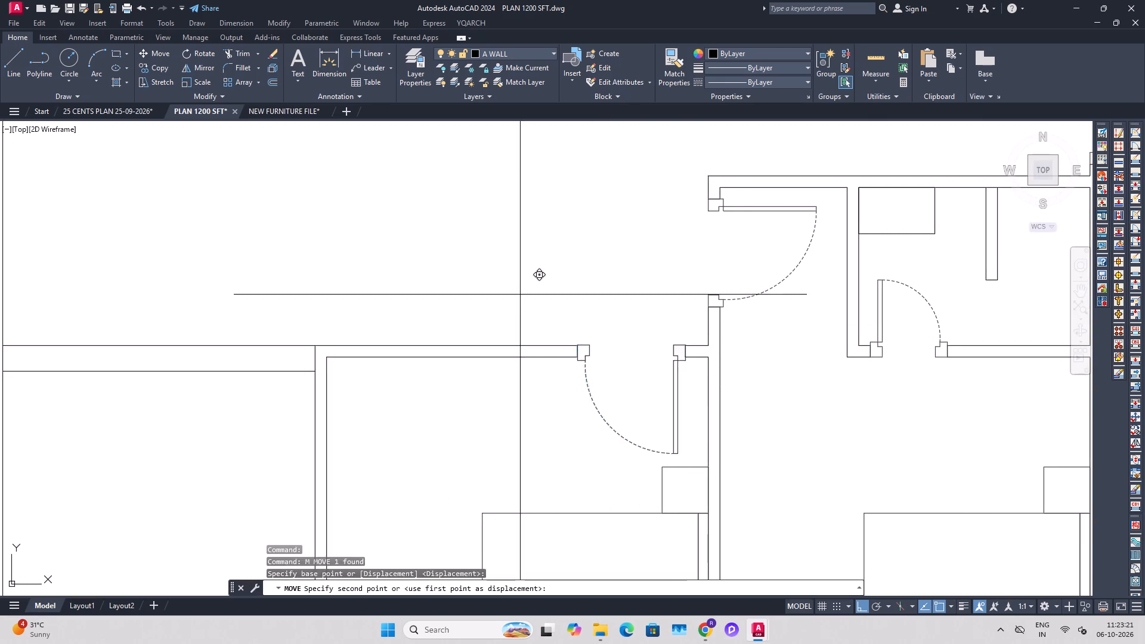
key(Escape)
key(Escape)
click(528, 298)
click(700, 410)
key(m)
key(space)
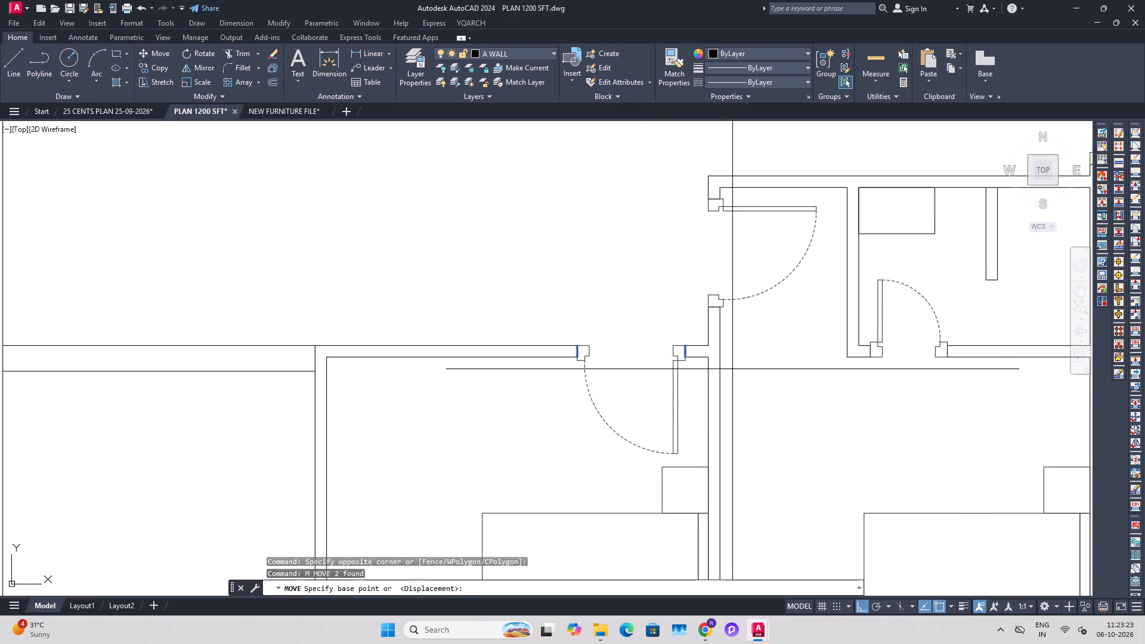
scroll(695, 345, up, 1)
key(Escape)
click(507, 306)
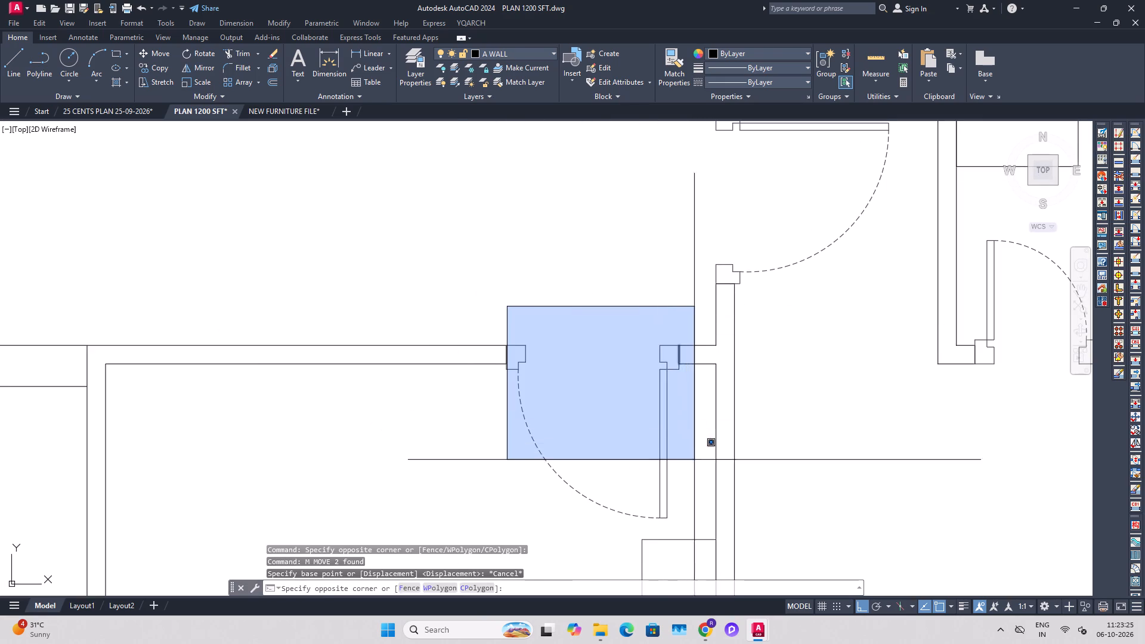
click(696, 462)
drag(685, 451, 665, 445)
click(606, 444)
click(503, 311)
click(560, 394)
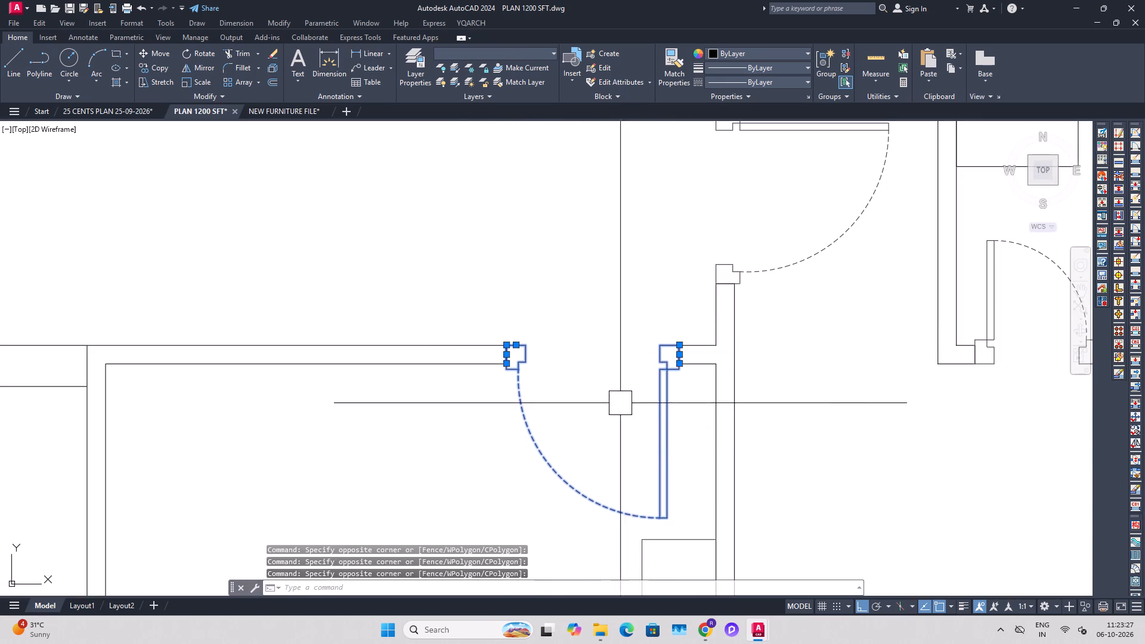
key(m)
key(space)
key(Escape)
Stretch the middle bedroom's door and its opening about 7'-9" left along the top wall, close to the left partition.
click(686, 302)
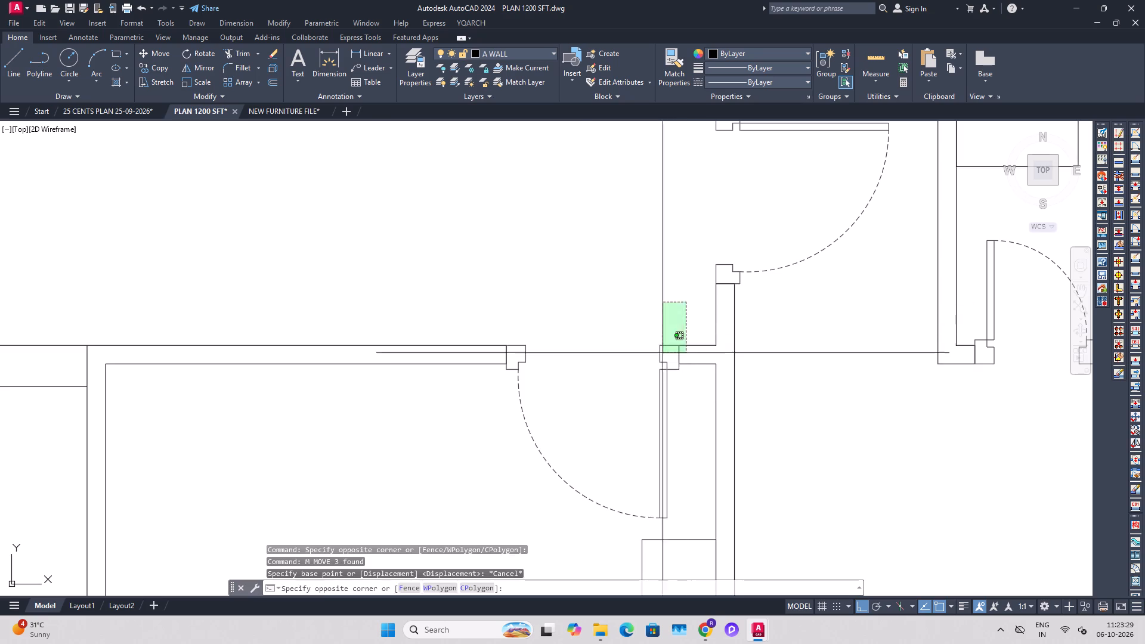
click(349, 416)
middle_drag(472, 419, 521, 414)
text(SC)
key(BackSpace)
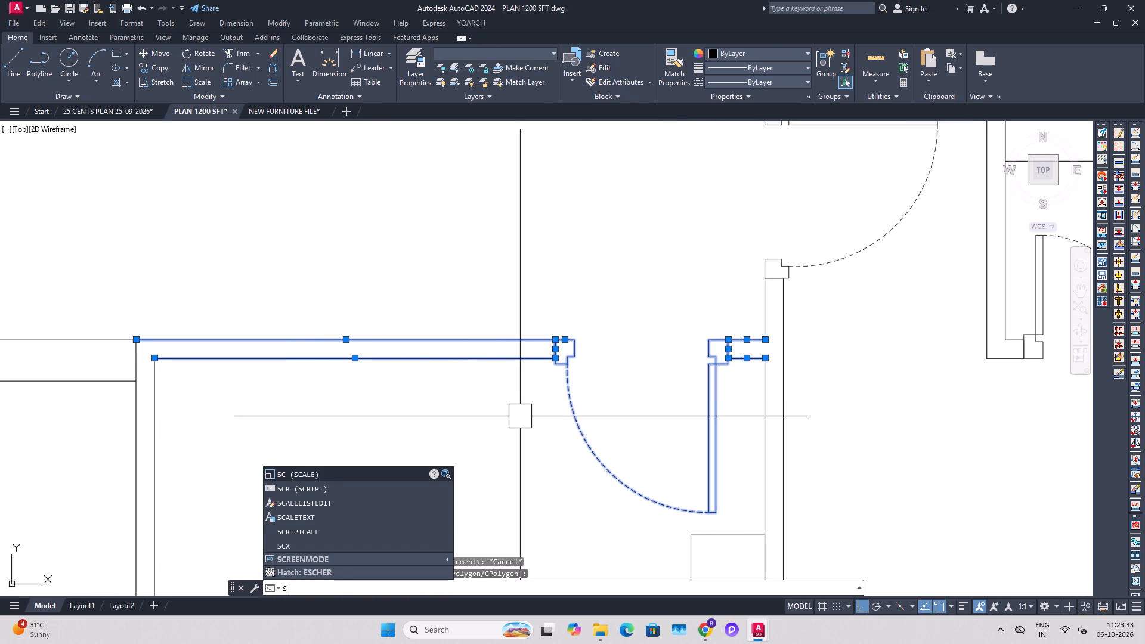
key(space)
click(500, 448)
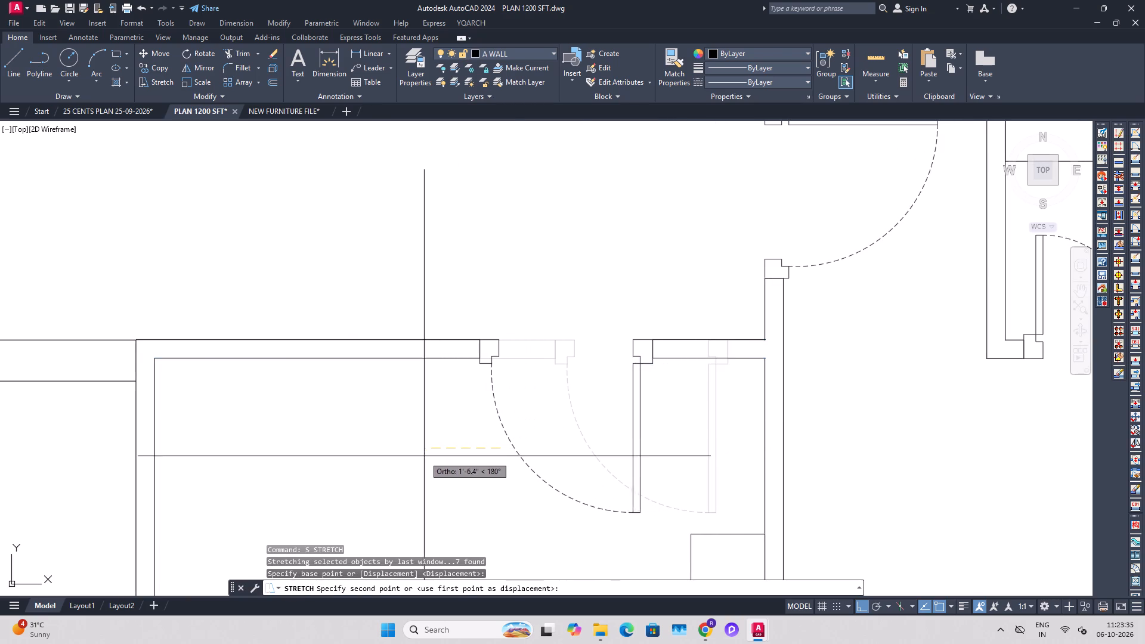
scroll(422, 456, down, 1)
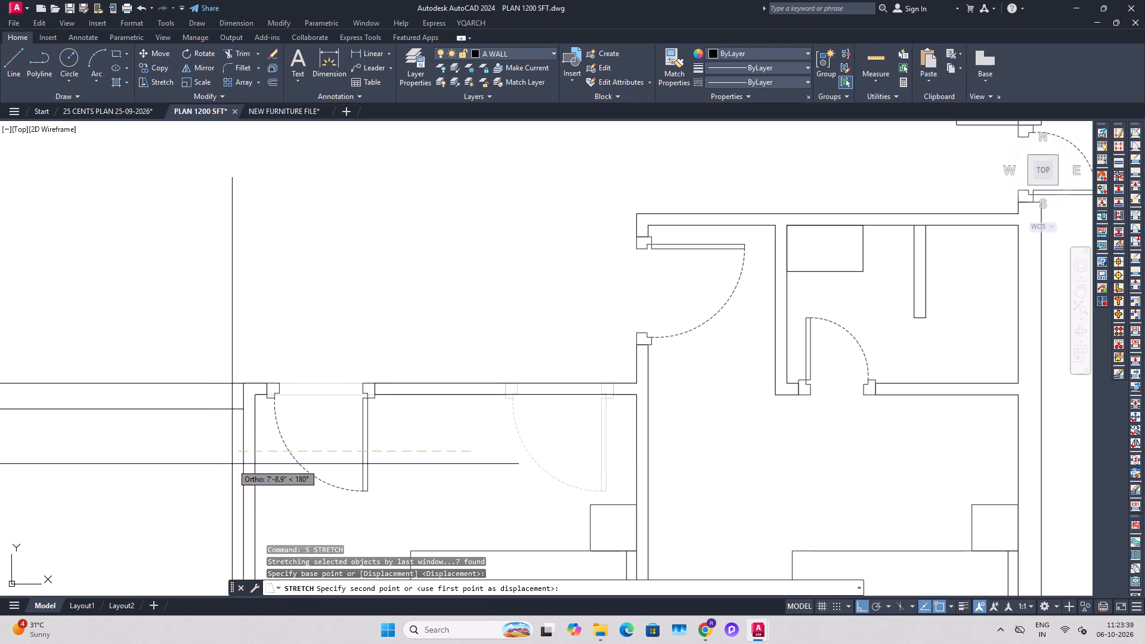
click(234, 464)
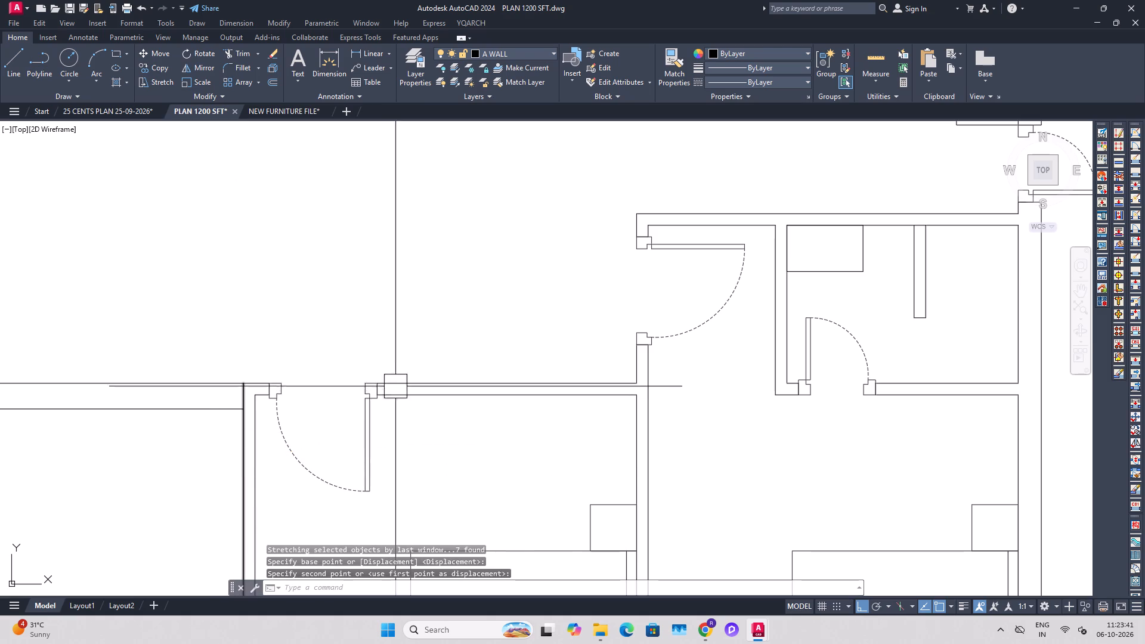
middle_drag(331, 386, 418, 383)
key(Escape)
key(Escape)
Mirror the middle bedroom's door about a vertical axis, erasing the source, so it hinges on the left jamb.
middle_drag(553, 475, 557, 420)
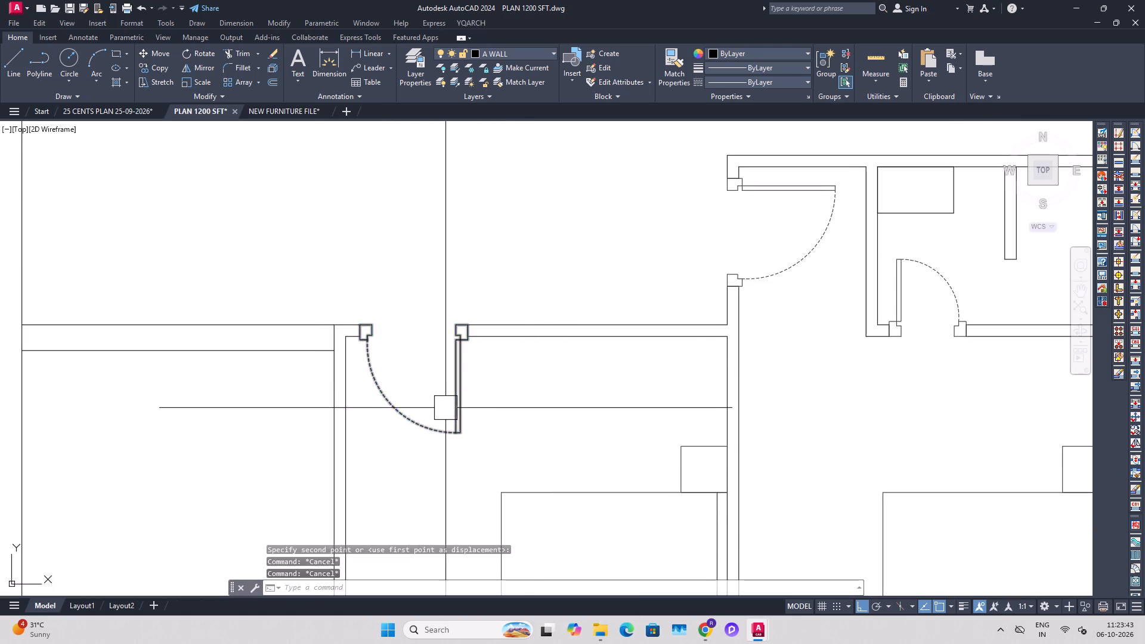
click(446, 408)
key(m)
key(i)
key(space)
click(434, 339)
click(435, 319)
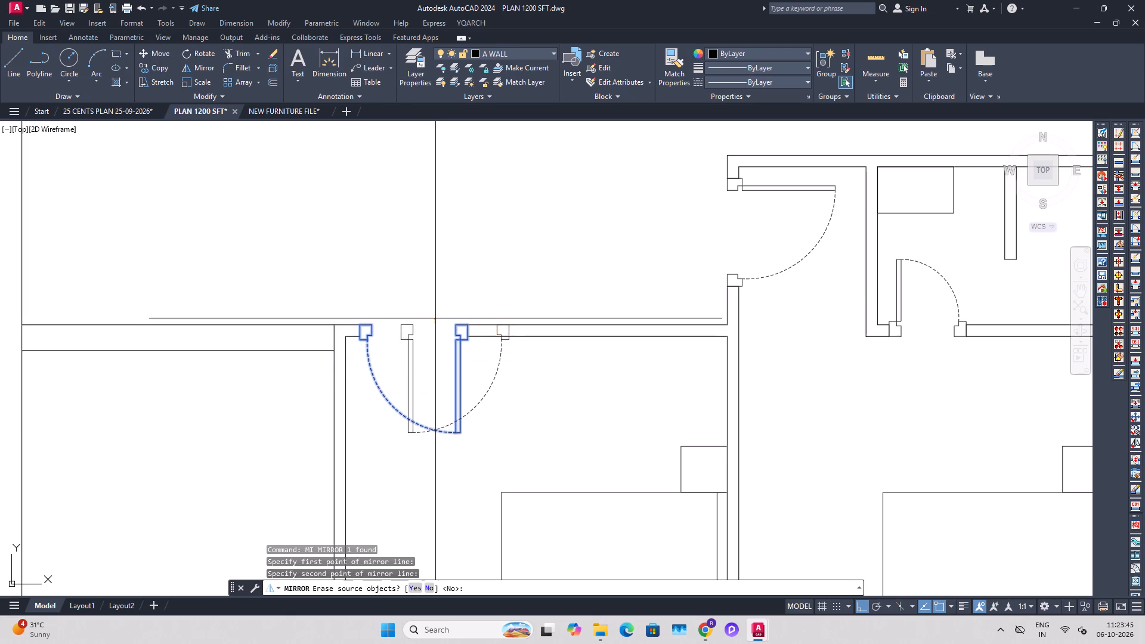
click(419, 587)
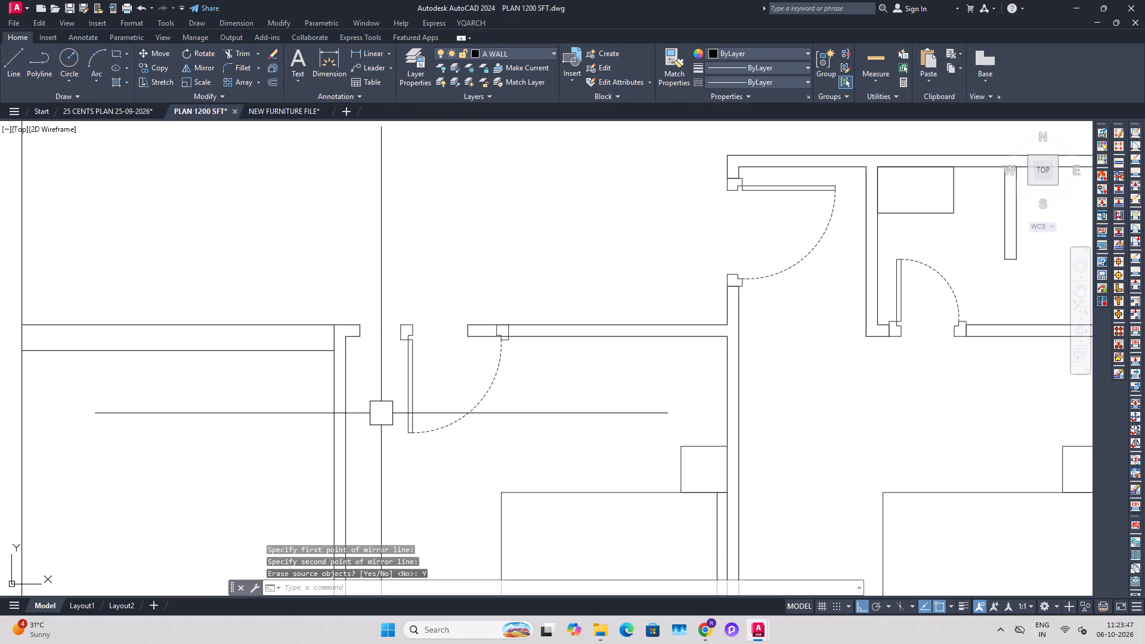
Move the mirrored door left by its jamb corner onto the wall end at the opening's left side.
click(422, 367)
key(m)
key(space)
scroll(394, 317, up, 2)
click(405, 340)
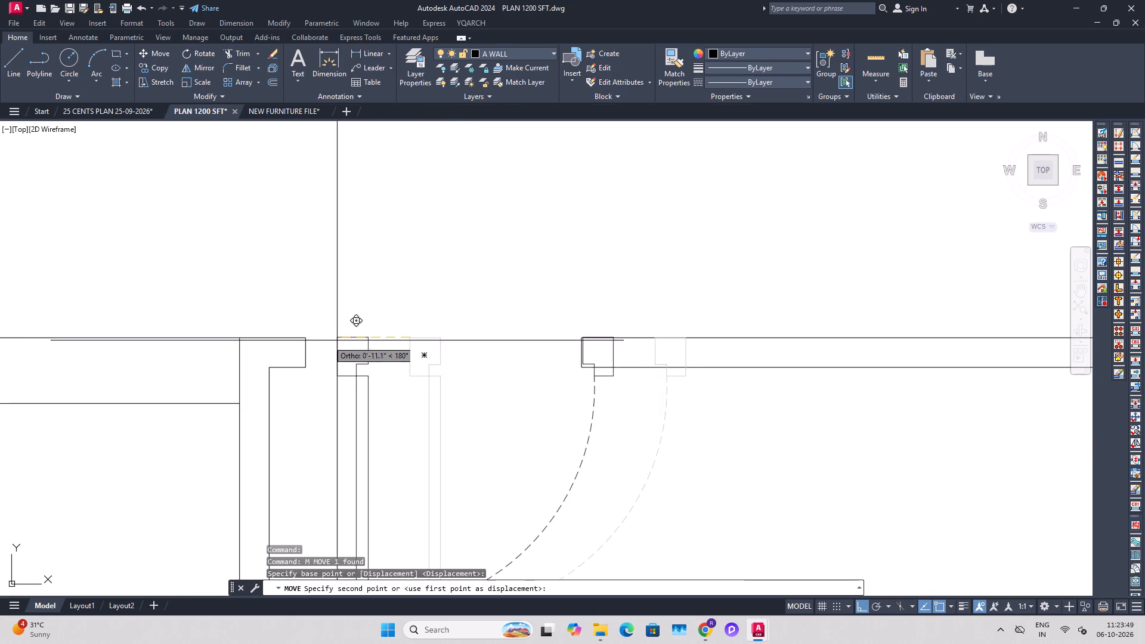
click(308, 339)
key(Escape)
scroll(421, 343, down, 2)
key(Escape)
Move the middle bedroom's bed straight up a short distance along its headboard partition.
middle_drag(544, 404, 516, 349)
scroll(541, 352, down, 1)
middle_drag(555, 404, 546, 395)
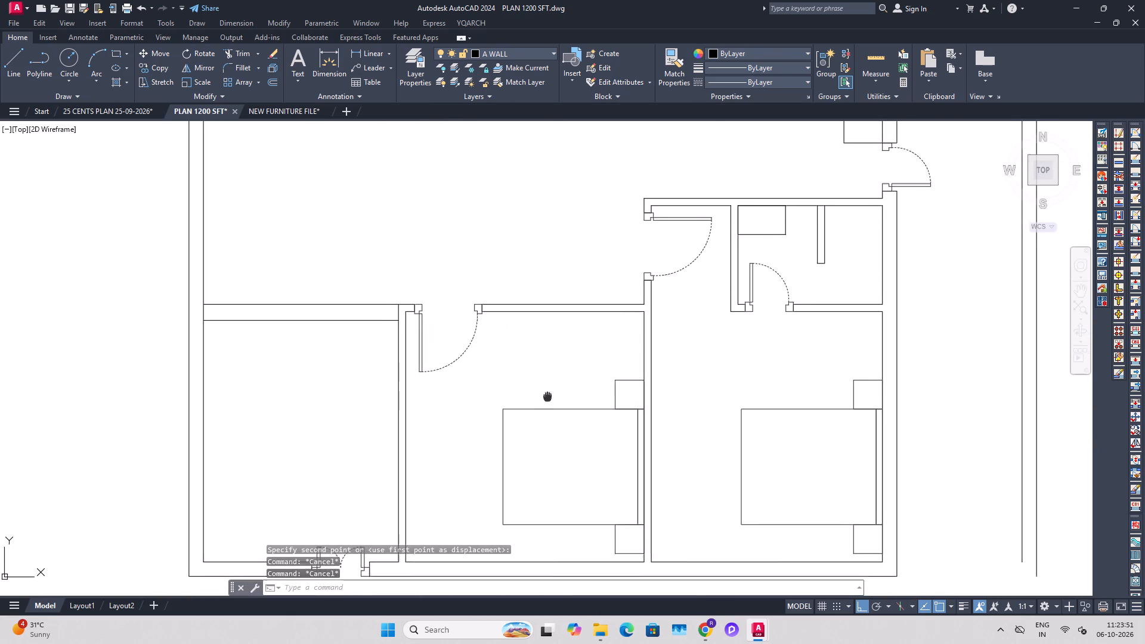
middle_drag(546, 395, 546, 394)
middle_drag(596, 449, 578, 406)
middle_drag(587, 323, 598, 348)
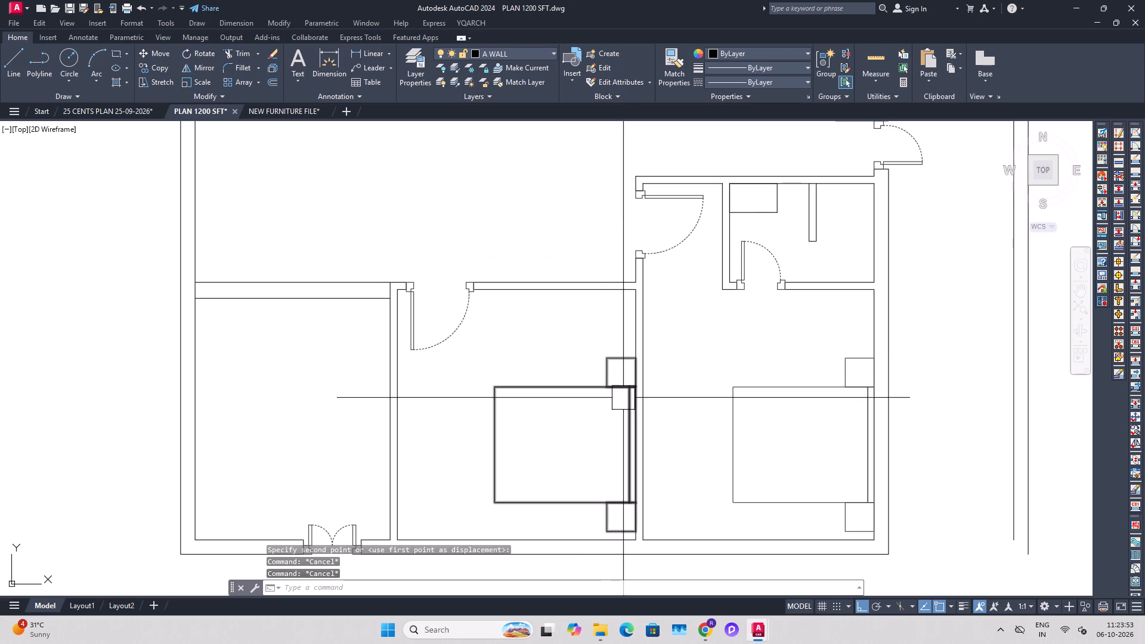
middle_drag(612, 450, 611, 408)
scroll(623, 478, up, 1)
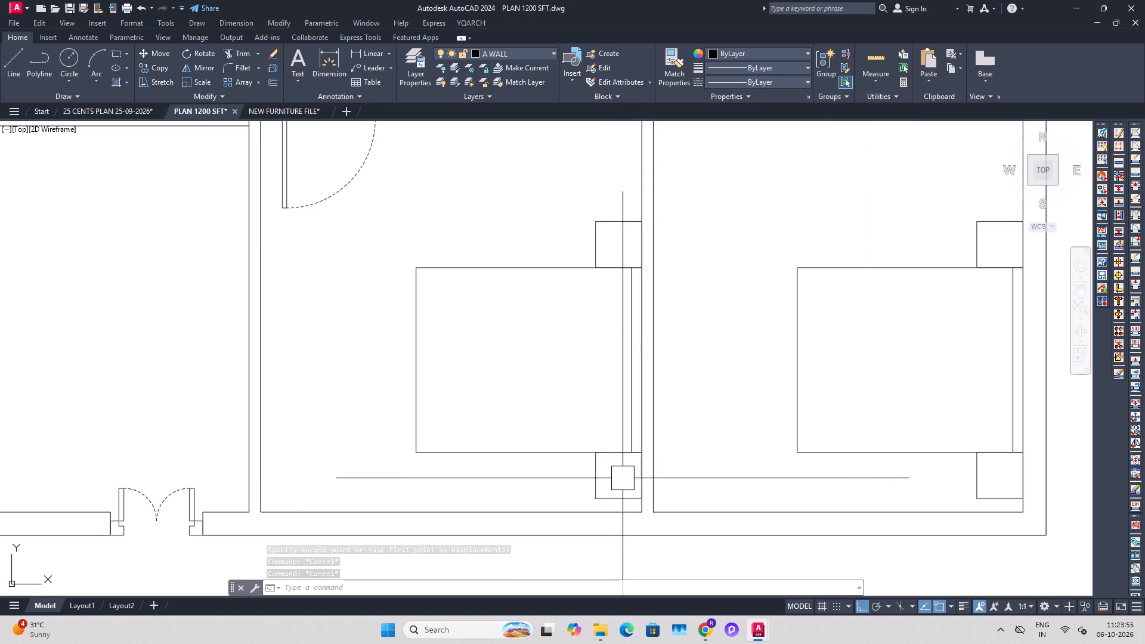
click(614, 454)
middle_drag(689, 436, 689, 501)
key(m)
key(space)
scroll(676, 462, down, 1)
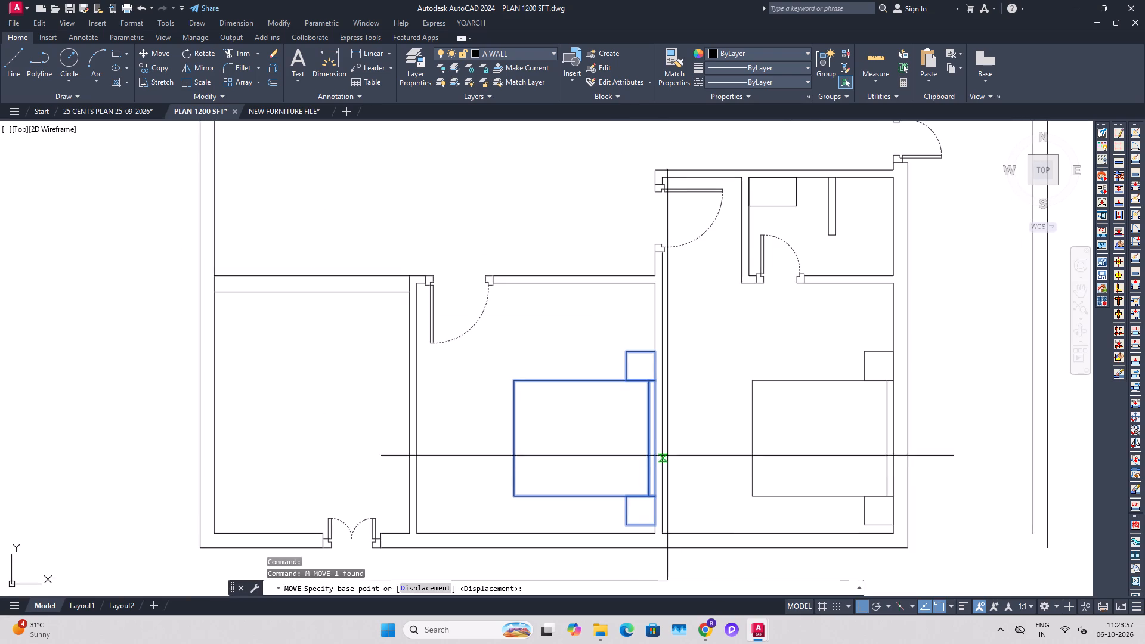
click(665, 440)
click(665, 423)
key(Escape)
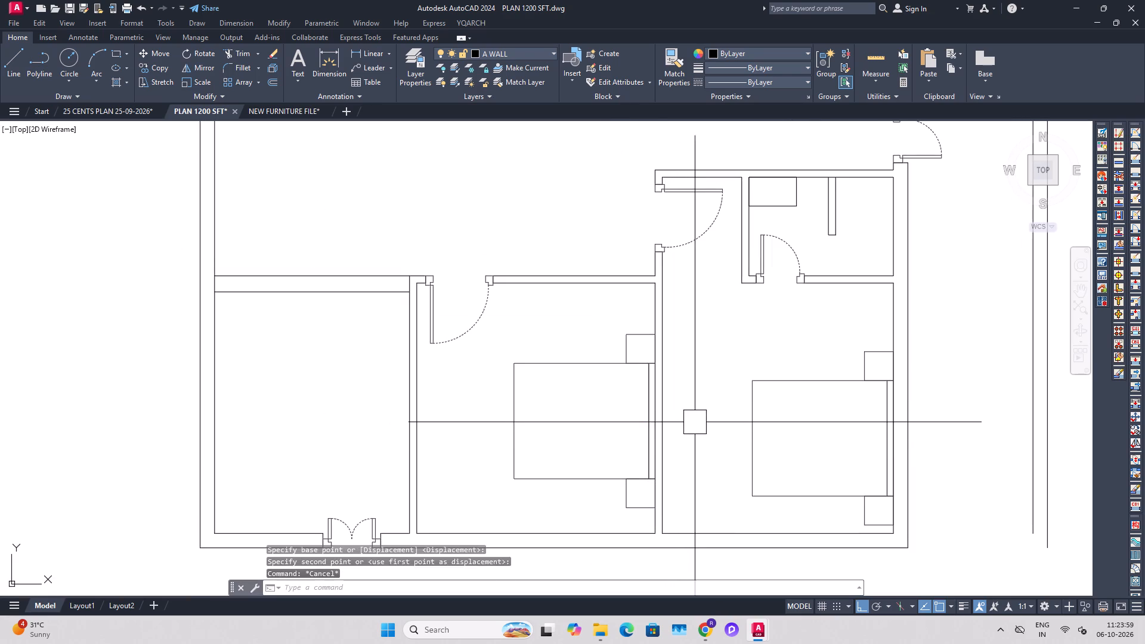
key(Escape)
Move the right bedroom's bed straight up along the right wall, away from the bottom wall.
middle_drag(688, 405, 687, 431)
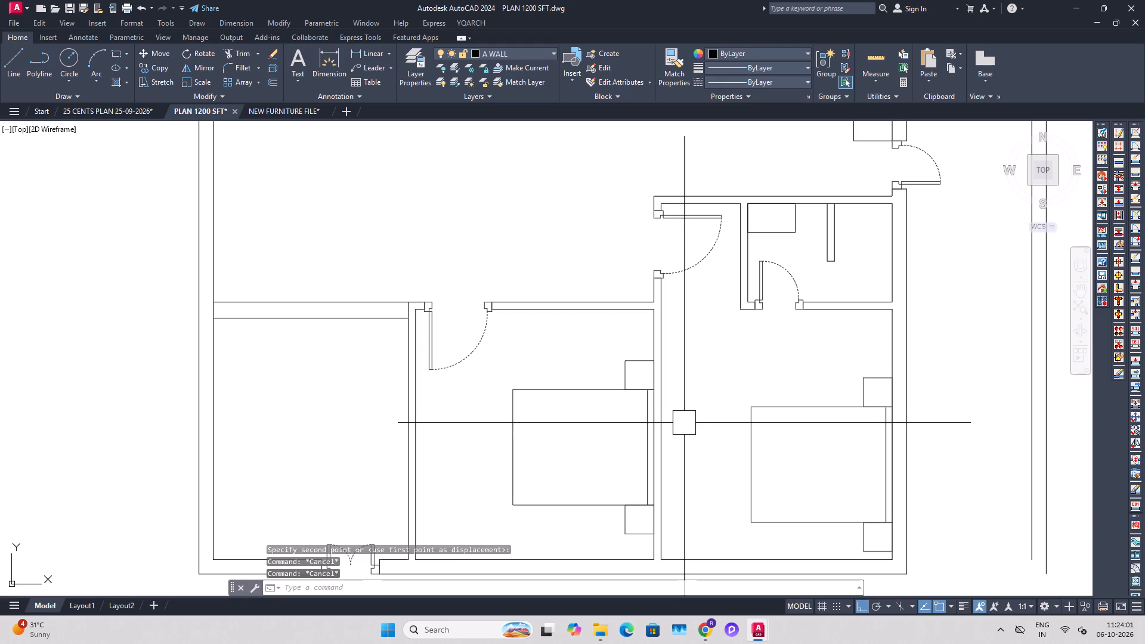
click(765, 408)
middle_drag(864, 432, 863, 432)
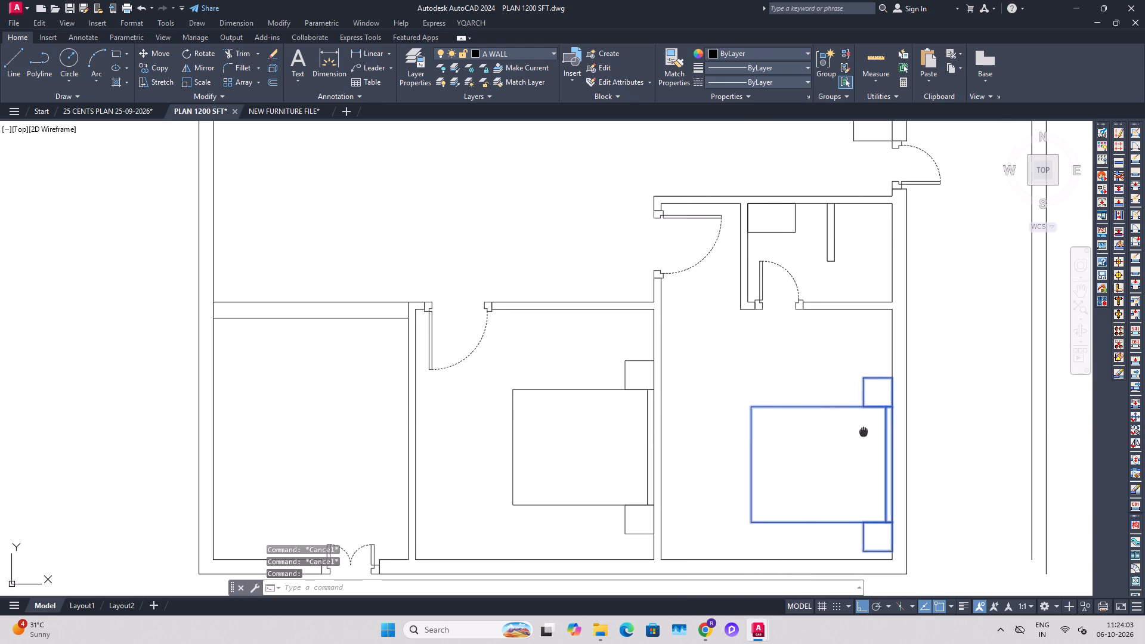
middle_drag(863, 432, 843, 428)
key(m)
key(space)
click(911, 457)
click(914, 415)
key(Escape)
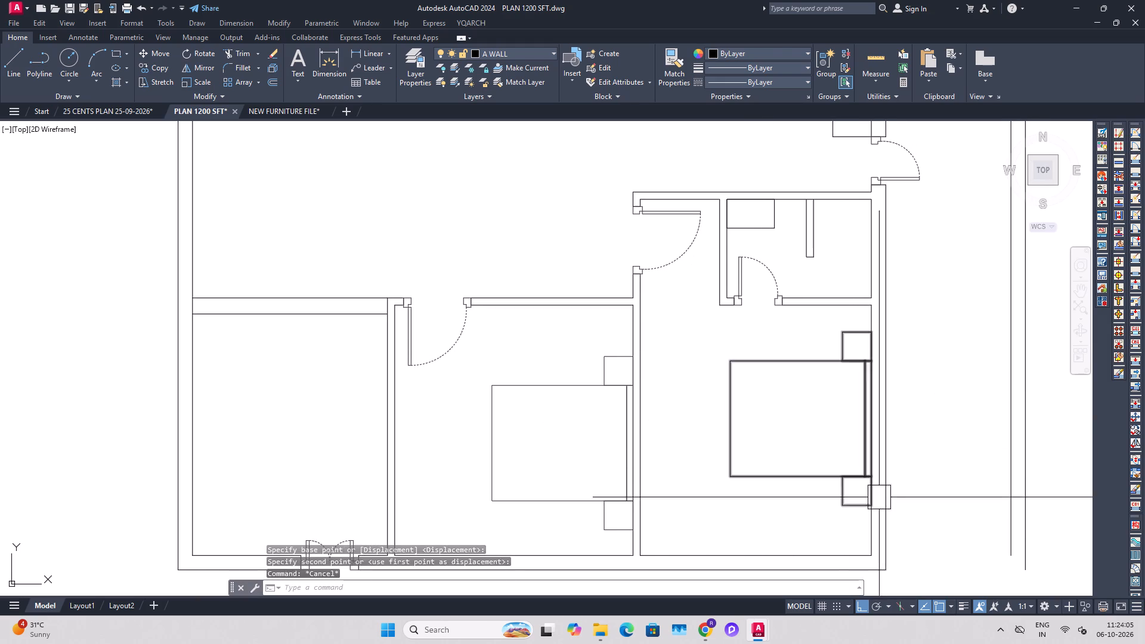
key(Escape)
Offset the inner line of the right bedroom's bottom wall 2' into the room.
middle_drag(878, 500, 880, 470)
key(Escape)
key(Escape)
text(O)
key(space)
key(2)
key(semicolon)
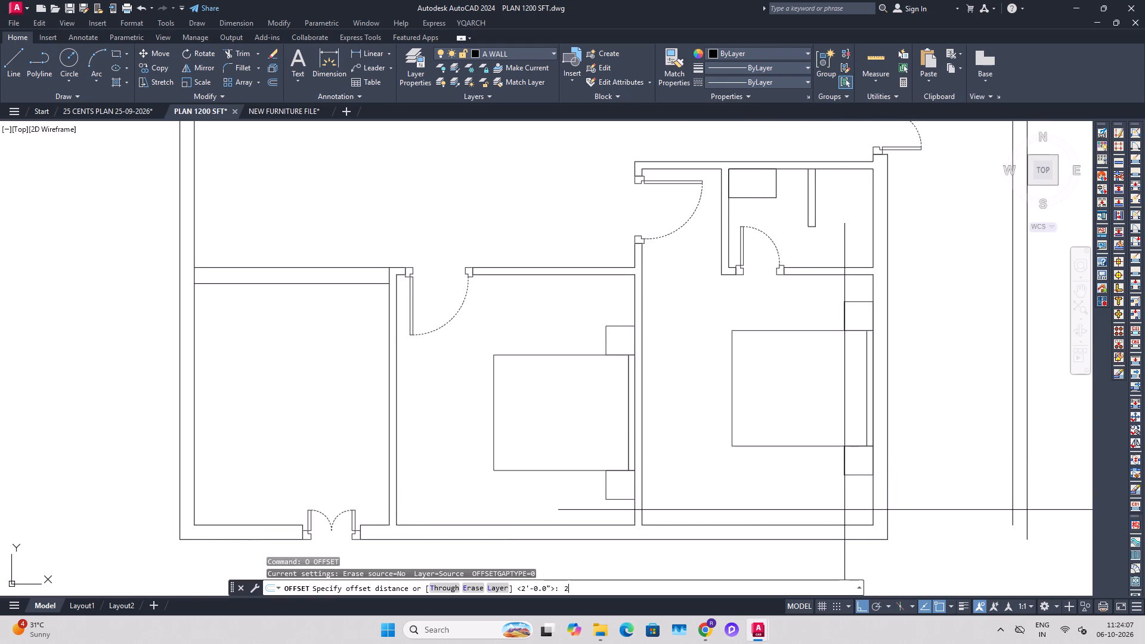
key(BackSpace)
key(apostrophe)
key(Return)
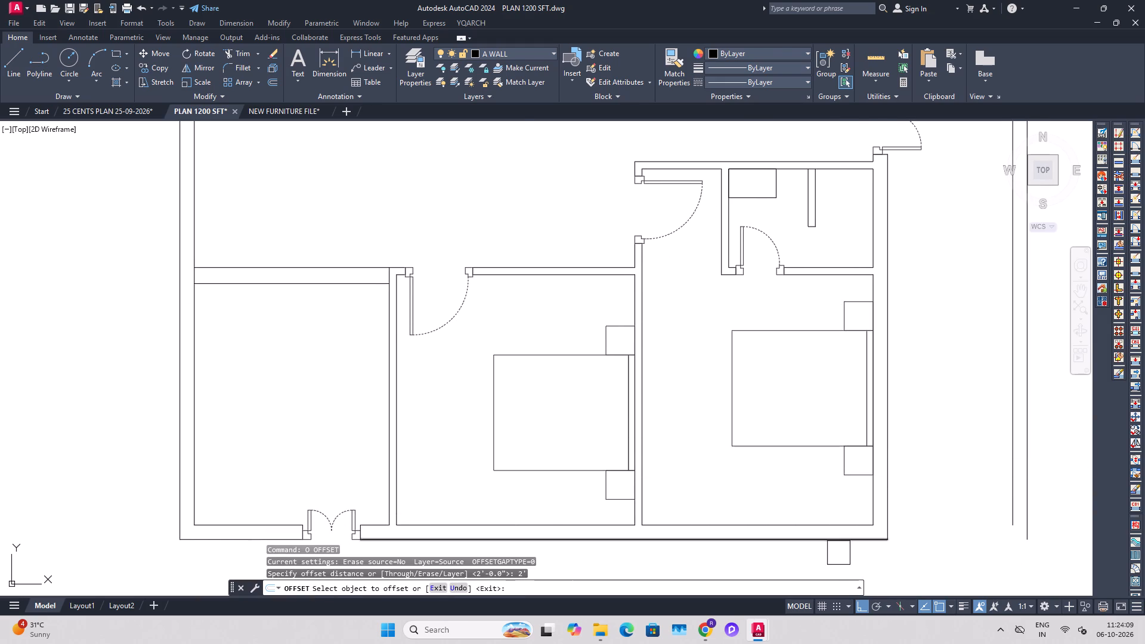
scroll(838, 553, up, 1)
click(828, 512)
click(825, 491)
key(Escape)
key(Escape)
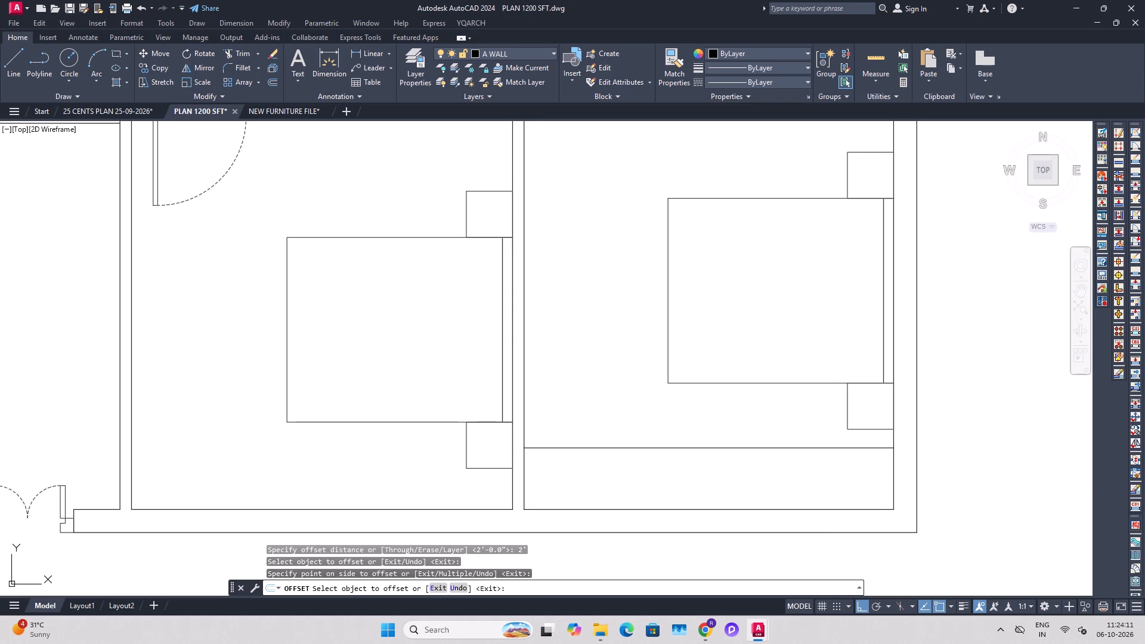
Draw a line across the right bedroom's bottom wall at the midpoint of its inner face.
key(l)
key(space)
key(Escape)
key(Escape)
middle_drag(715, 530, 719, 509)
key(l)
key(space)
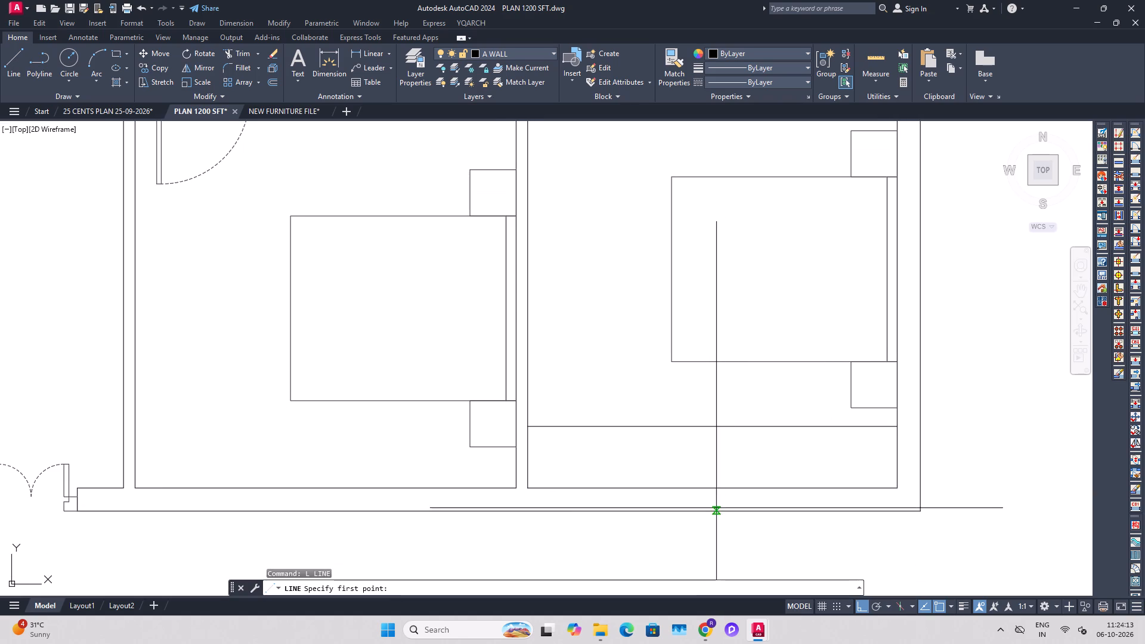
click(713, 487)
click(713, 510)
key(Escape)
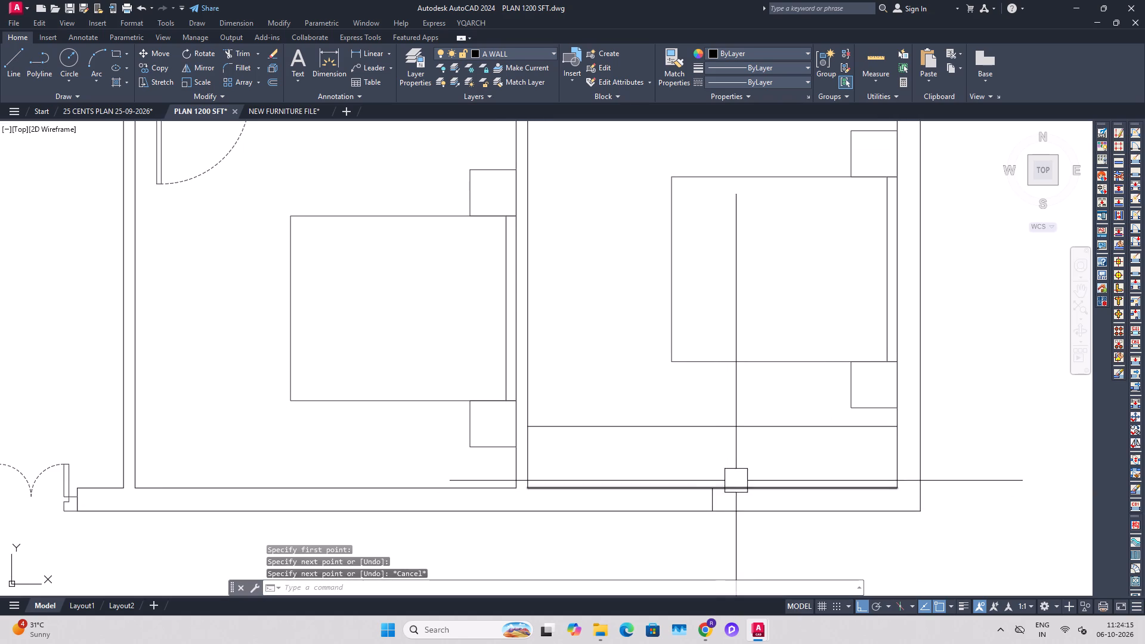
key(Escape)
Offset the line across the right bedroom's bottom wall 2'6" to each side.
key(o)
key(space)
text(2')
text(6")
key(Return)
scroll(719, 494, up, 2)
drag(708, 513, 683, 513)
click(626, 513)
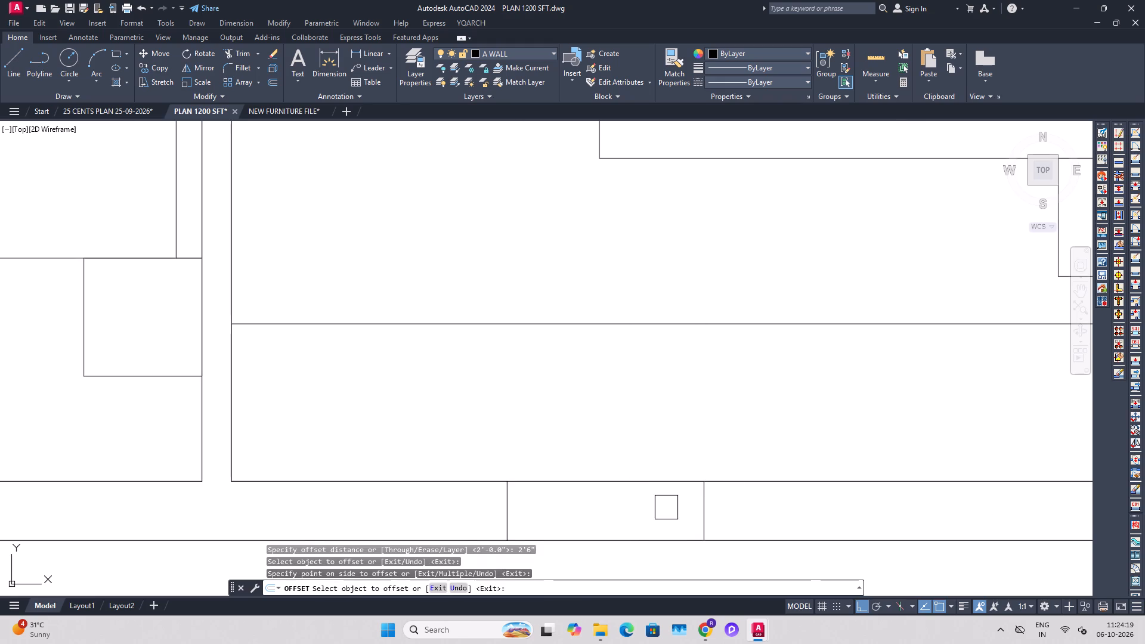
drag(707, 509, 716, 510)
click(762, 510)
key(Escape)
Erase the centre line and trim both wall lines between the offset lines to open the right bedroom's bottom wall.
click(699, 508)
scroll(723, 499, down, 2)
key(Delete)
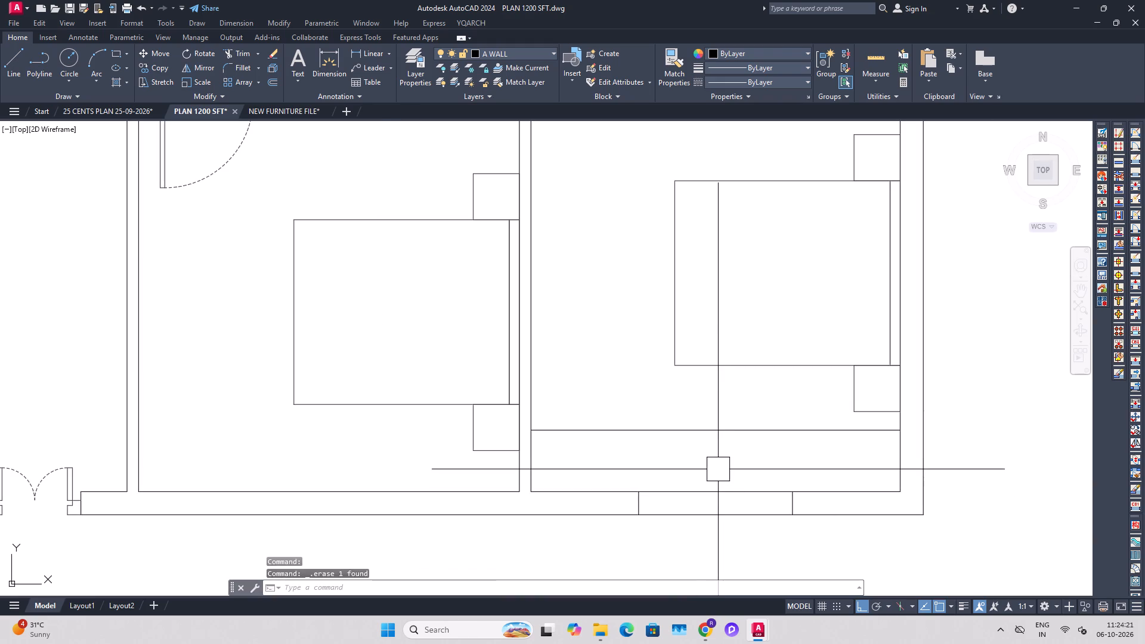
key(t)
key(r)
key(space)
click(719, 475)
click(727, 537)
key(Escape)
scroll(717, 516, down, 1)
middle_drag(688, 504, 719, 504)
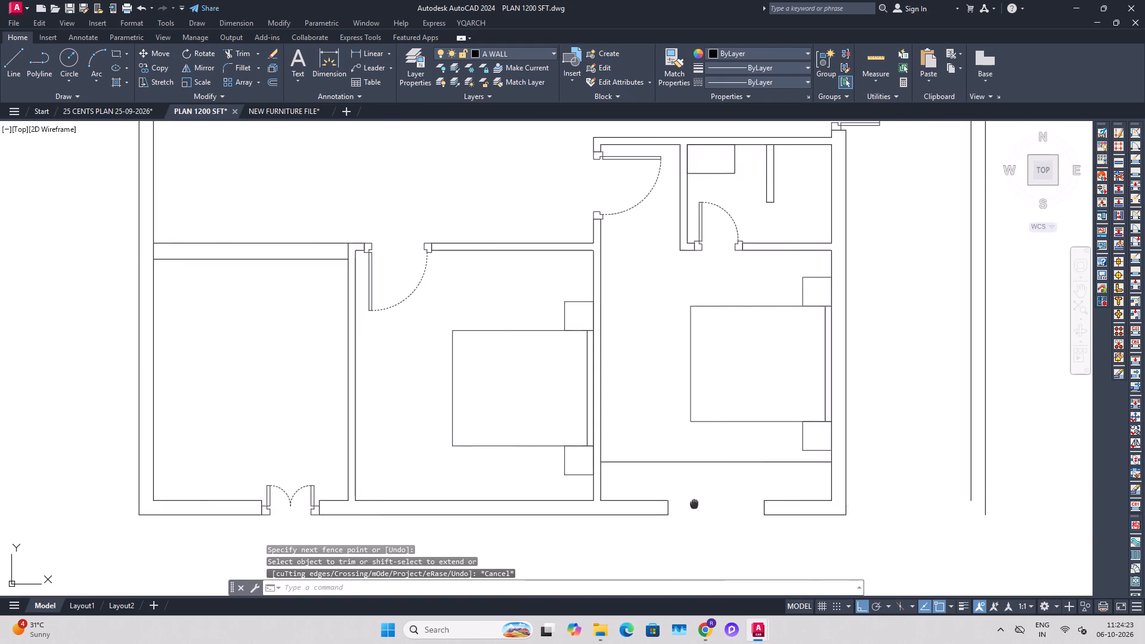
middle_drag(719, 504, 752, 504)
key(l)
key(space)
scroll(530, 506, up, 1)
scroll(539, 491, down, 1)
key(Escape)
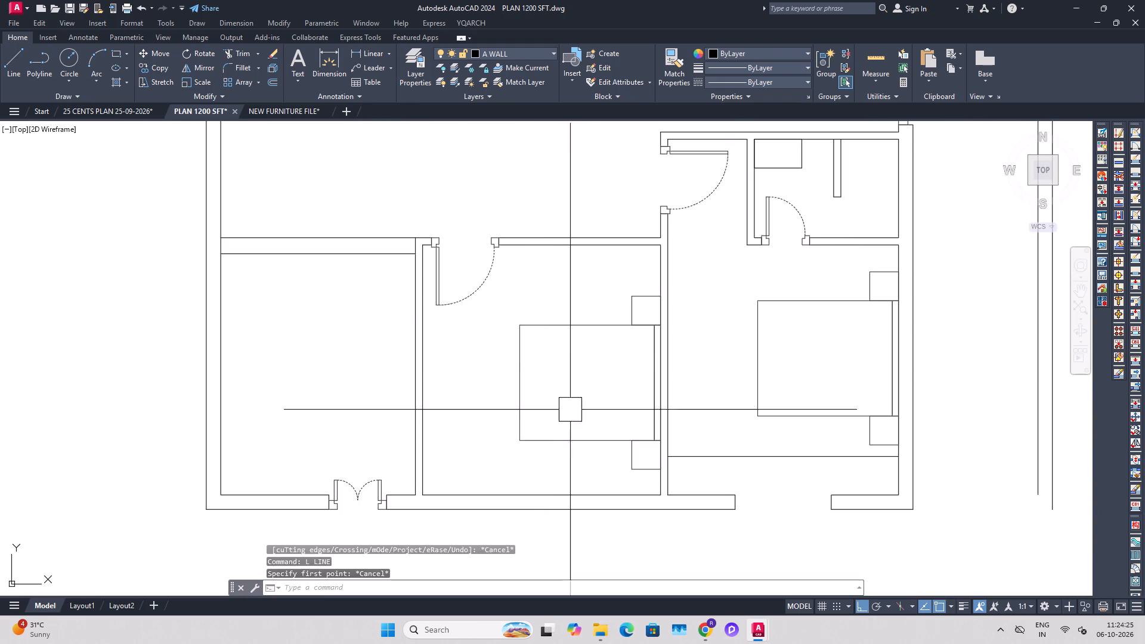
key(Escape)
Move the middle bedroom's bed further straight up along the partition wall.
click(596, 311)
click(576, 339)
key(m)
key(space)
click(706, 396)
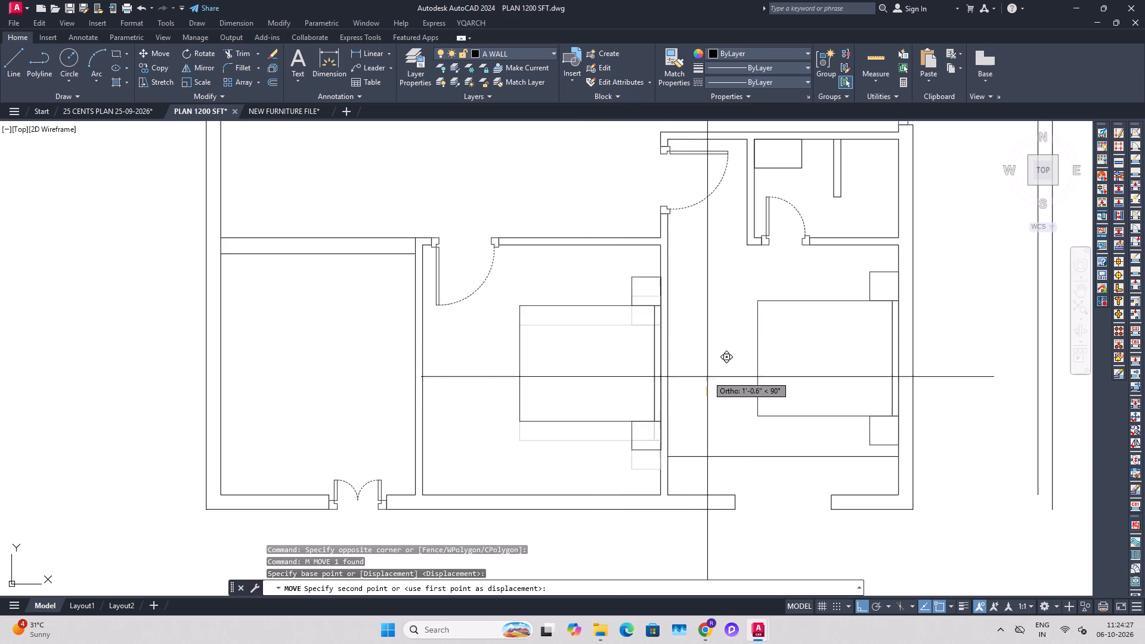
click(708, 358)
middle_drag(549, 434, 609, 397)
key(Escape)
key(Escape)
Draw a line across the middle bedroom's bottom wall at the midpoint of its inner face.
scroll(560, 454, up, 1)
text(L)
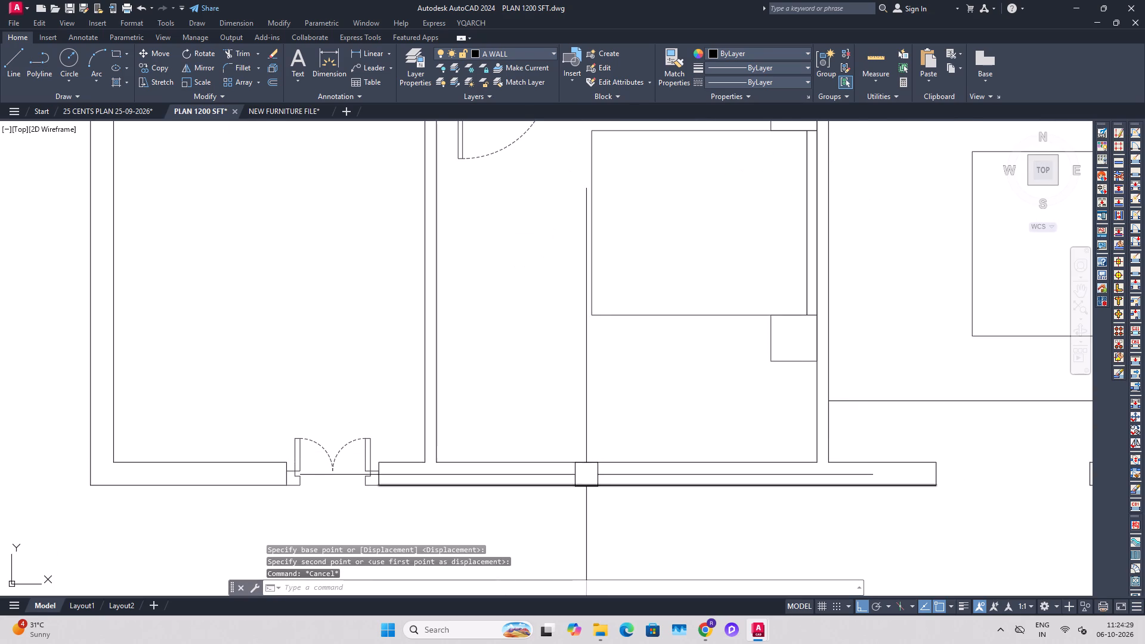
key(space)
click(627, 465)
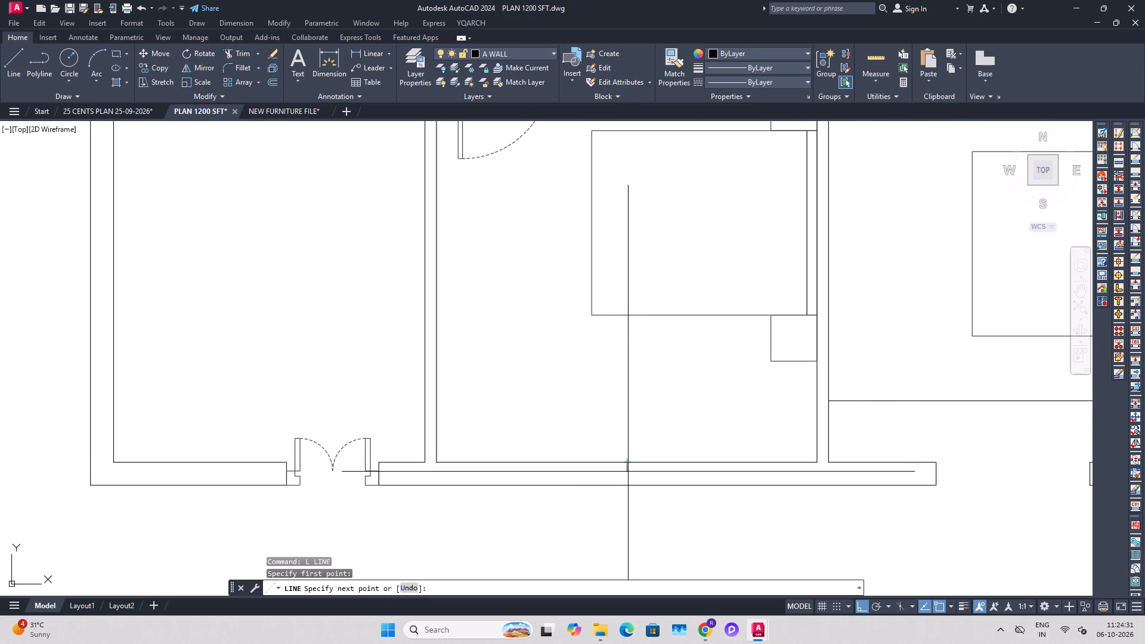
click(627, 486)
key(Escape)
key(Escape)
Offset the line across the middle bedroom's bottom wall 2'6" to each side.
key(o)
key(space)
text(2')
key(5)
key(BackSpace)
key(6)
key(shift+quotedbl)
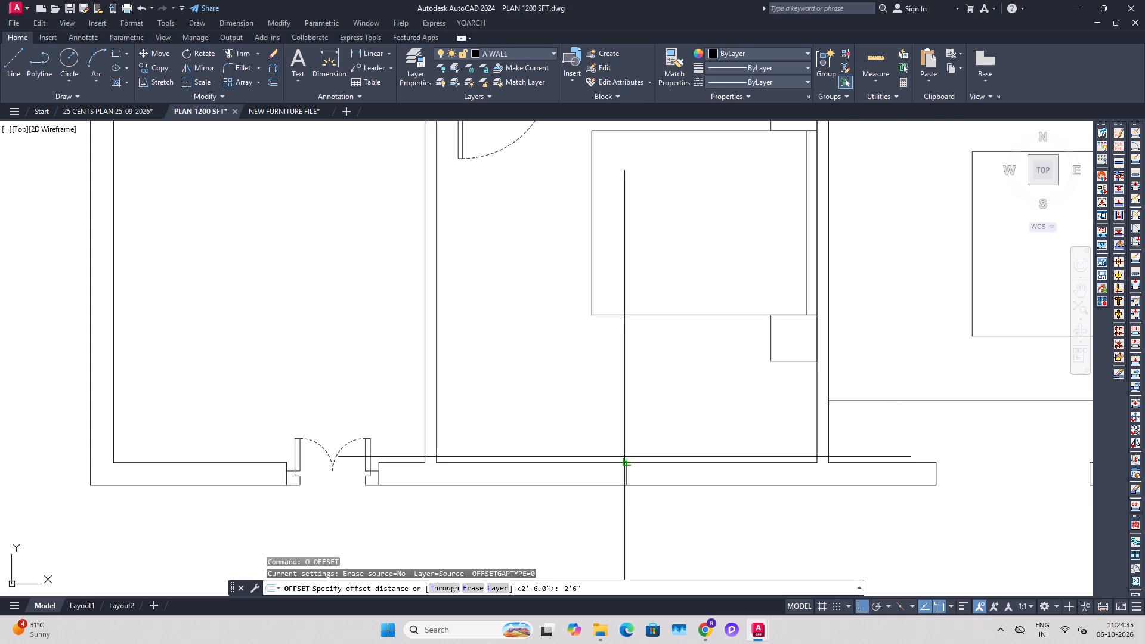
key(Return)
scroll(621, 466, up, 1)
drag(634, 477, 579, 472)
click(555, 471)
drag(626, 485, 632, 485)
click(671, 476)
key(Escape)
key(Escape)
Erase the centre line between the two offset lines in the middle bedroom's bottom wall.
click(635, 479)
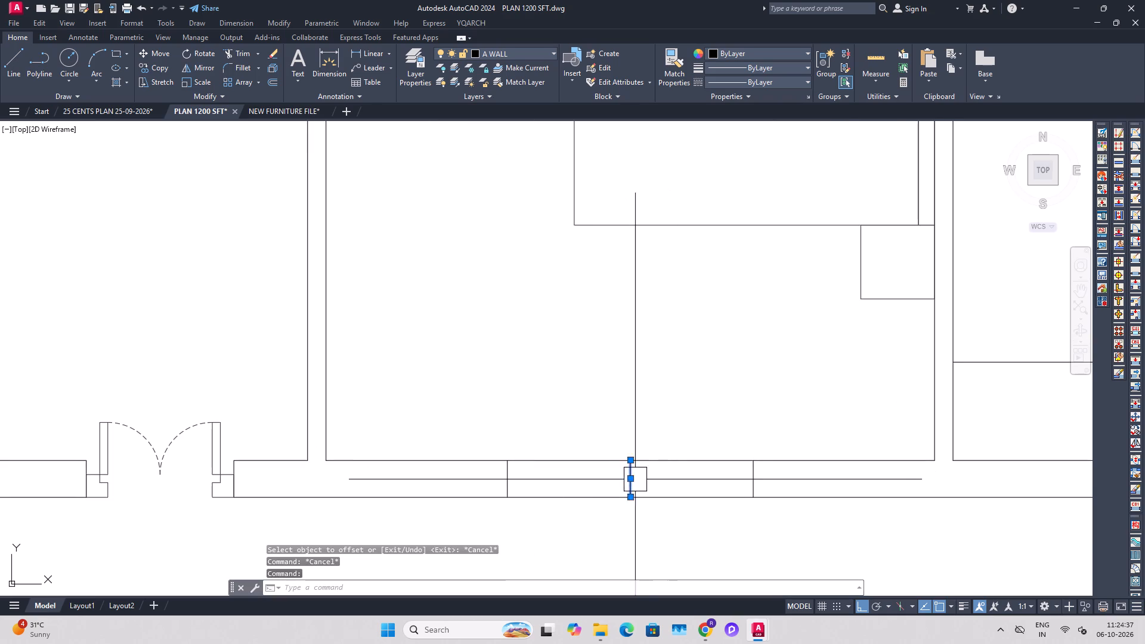
scroll(664, 465, down, 1)
key(Delete)
key(Delete)
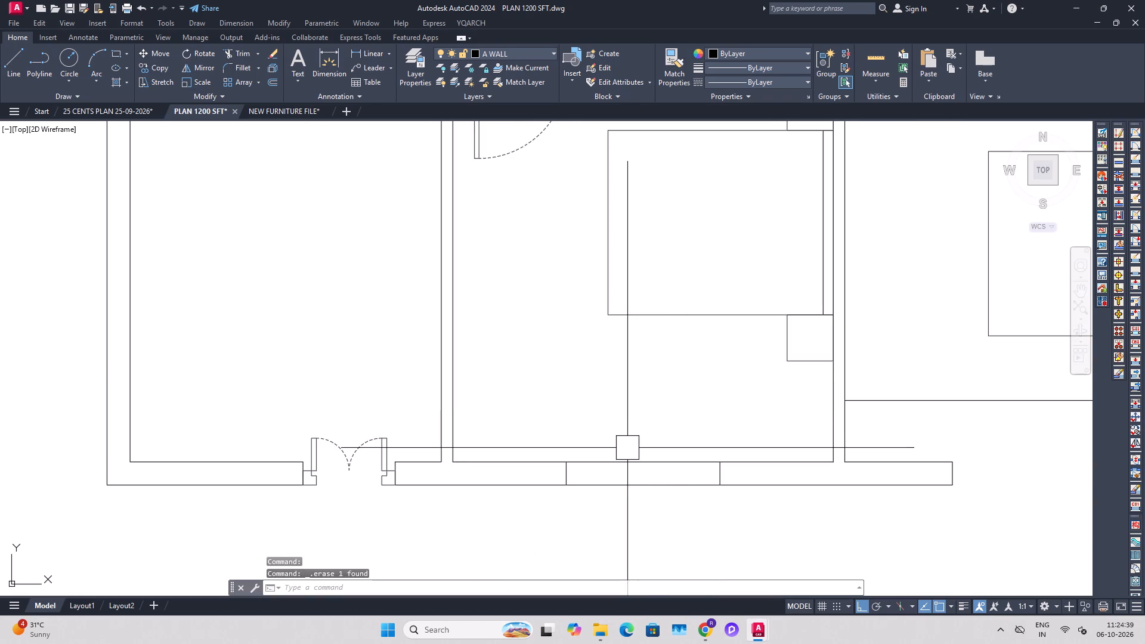
Trim the middle bedroom's bottom wall lines between the two offset lines to open the window gap.
text(TR)
key(space)
click(627, 447)
click(635, 510)
key(Escape)
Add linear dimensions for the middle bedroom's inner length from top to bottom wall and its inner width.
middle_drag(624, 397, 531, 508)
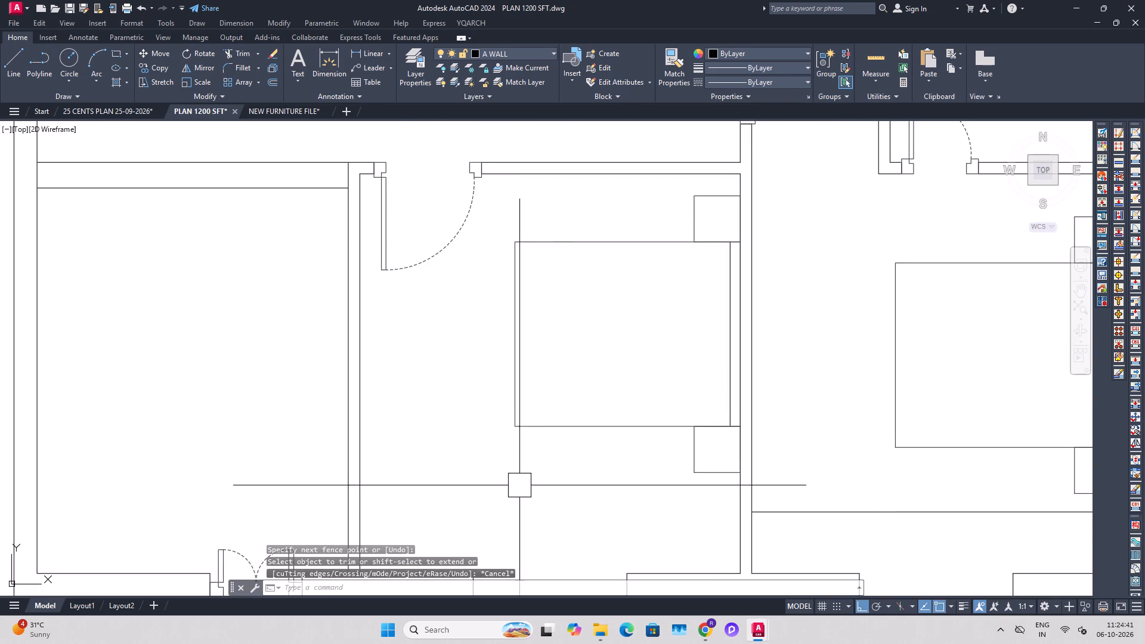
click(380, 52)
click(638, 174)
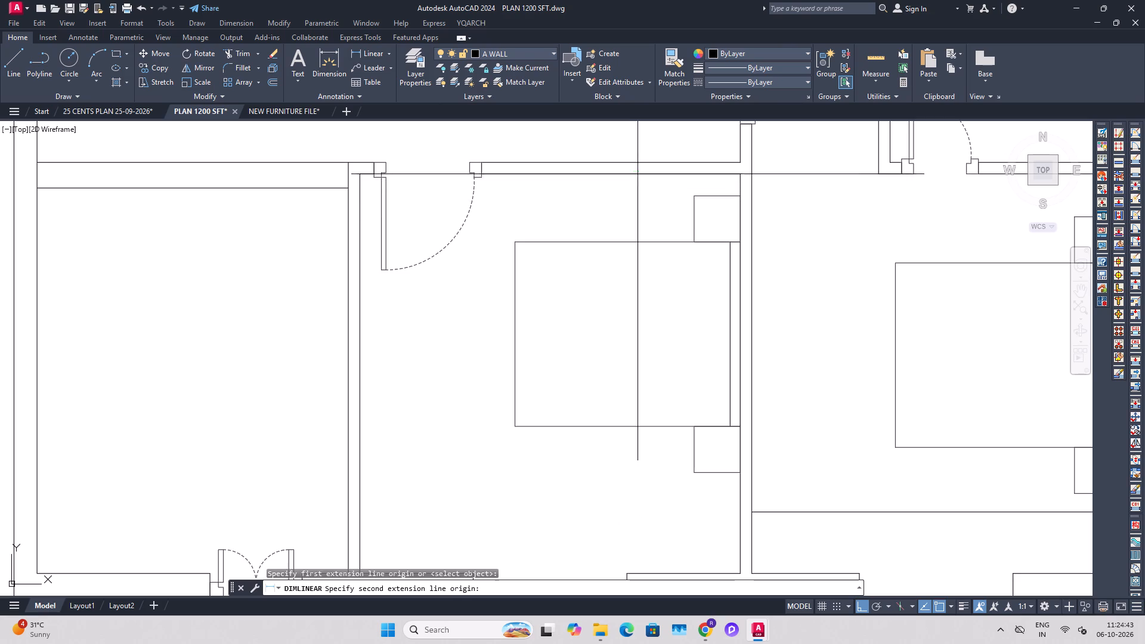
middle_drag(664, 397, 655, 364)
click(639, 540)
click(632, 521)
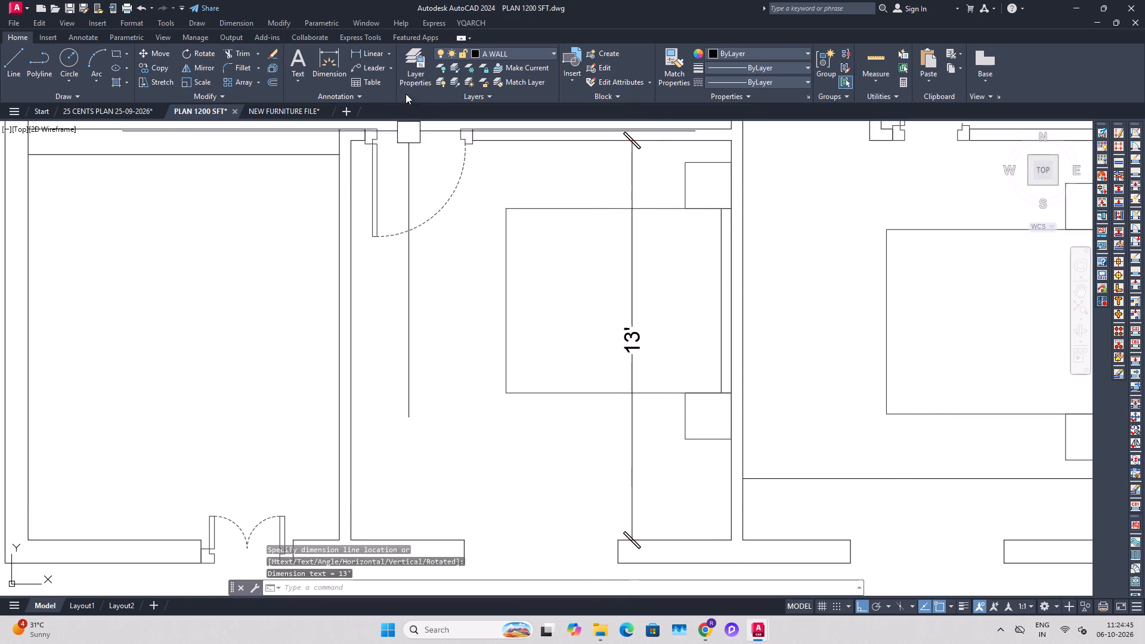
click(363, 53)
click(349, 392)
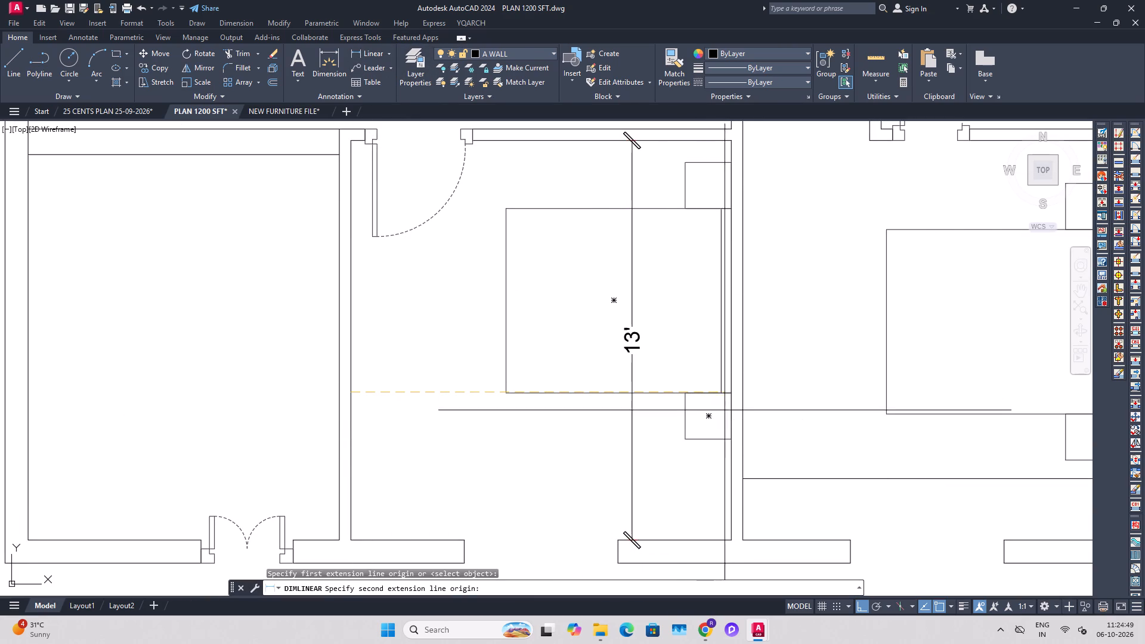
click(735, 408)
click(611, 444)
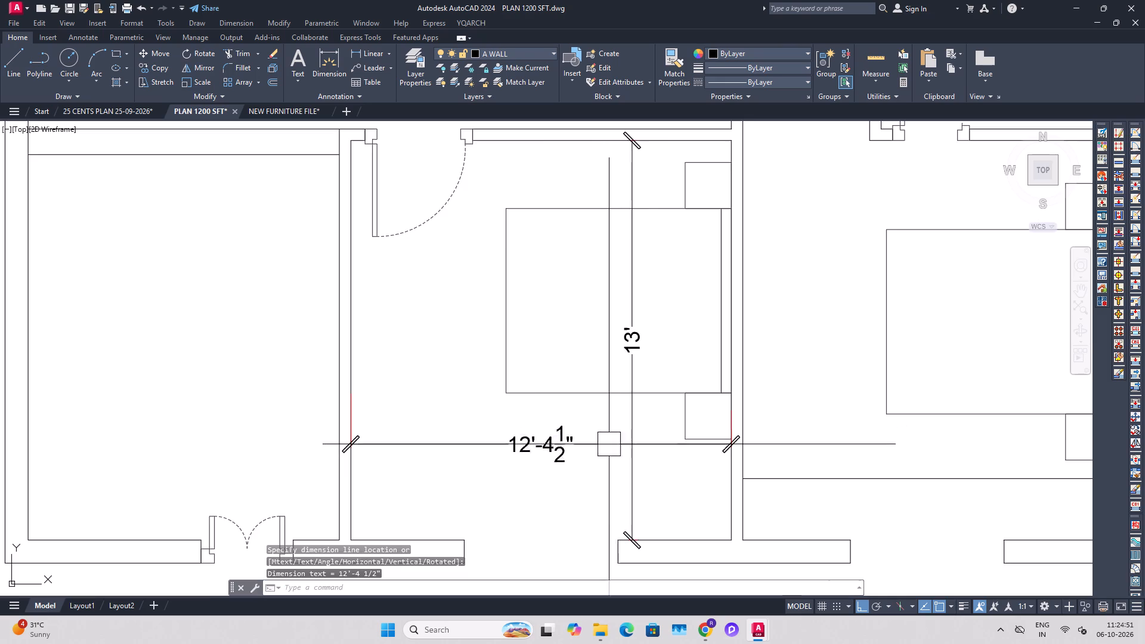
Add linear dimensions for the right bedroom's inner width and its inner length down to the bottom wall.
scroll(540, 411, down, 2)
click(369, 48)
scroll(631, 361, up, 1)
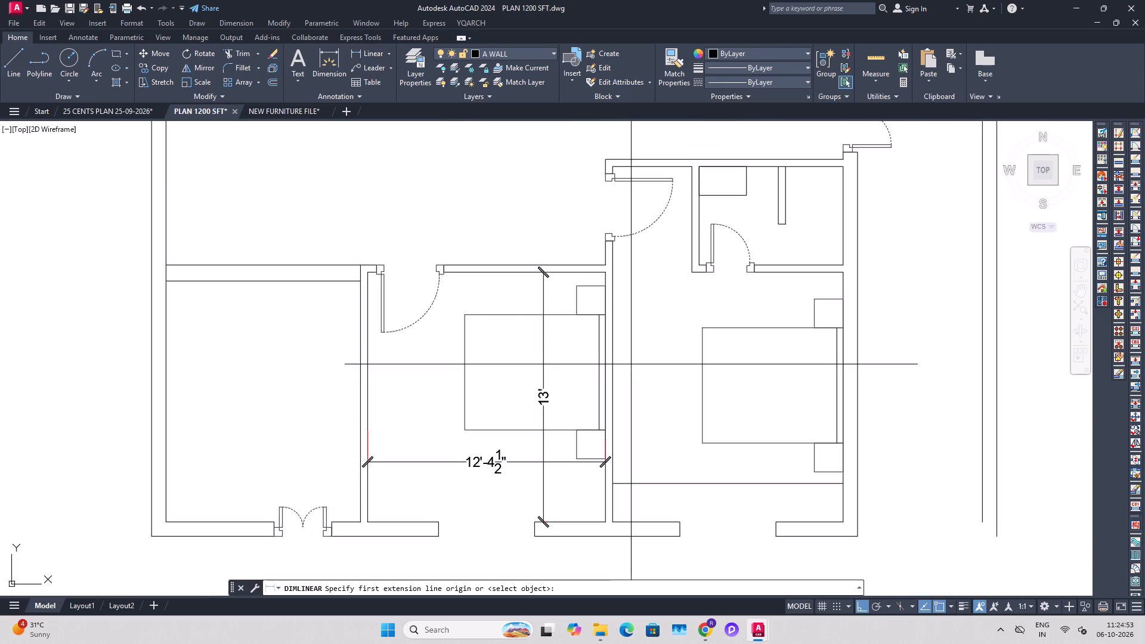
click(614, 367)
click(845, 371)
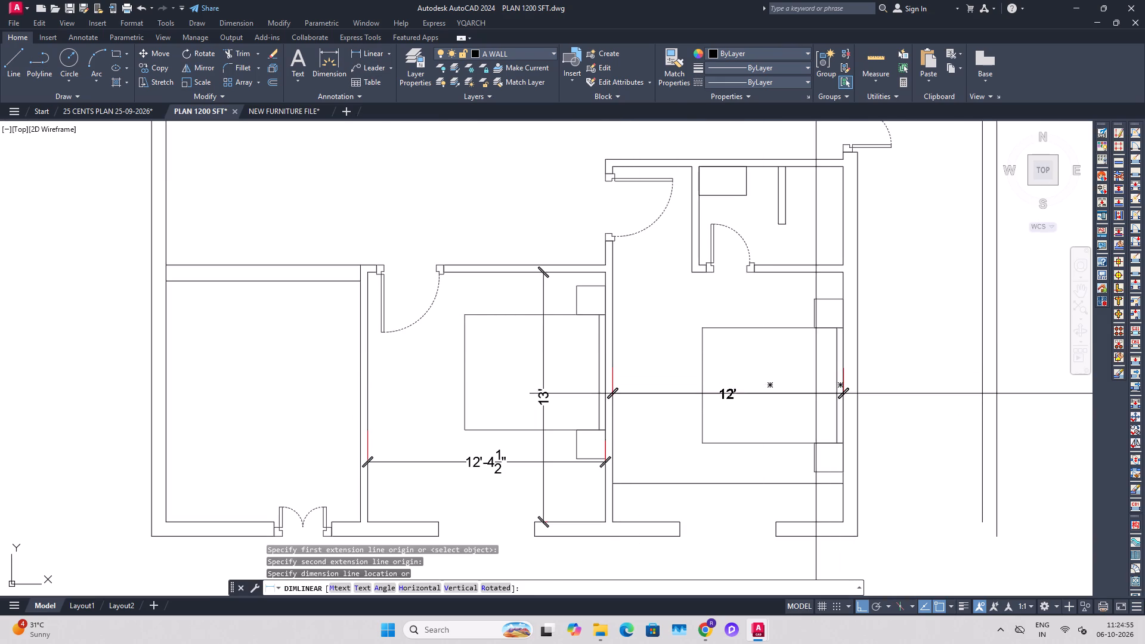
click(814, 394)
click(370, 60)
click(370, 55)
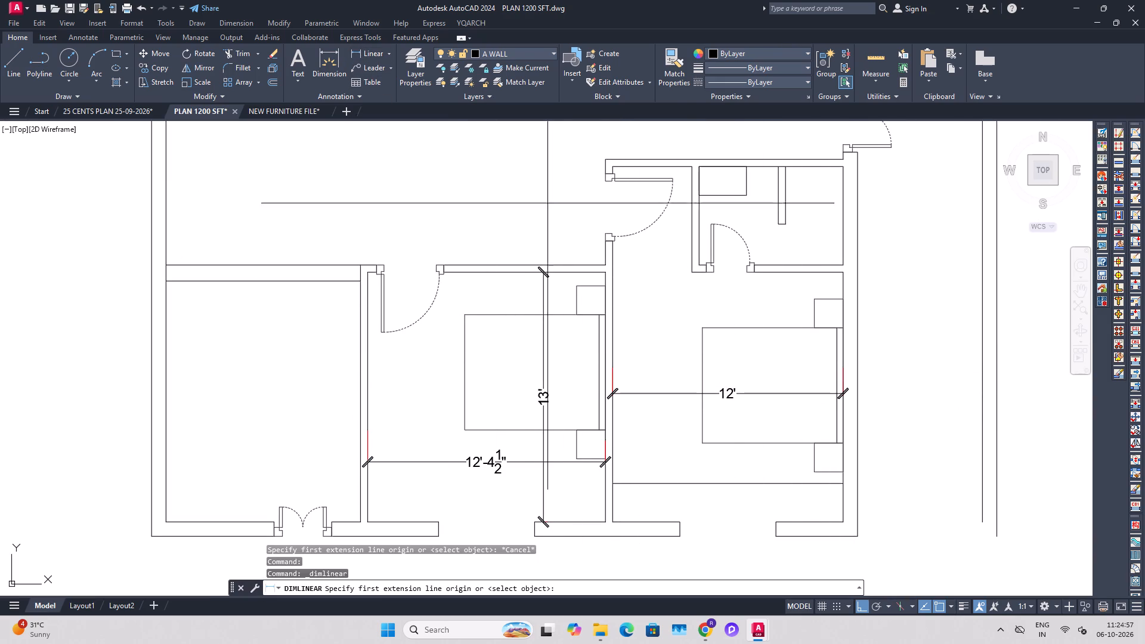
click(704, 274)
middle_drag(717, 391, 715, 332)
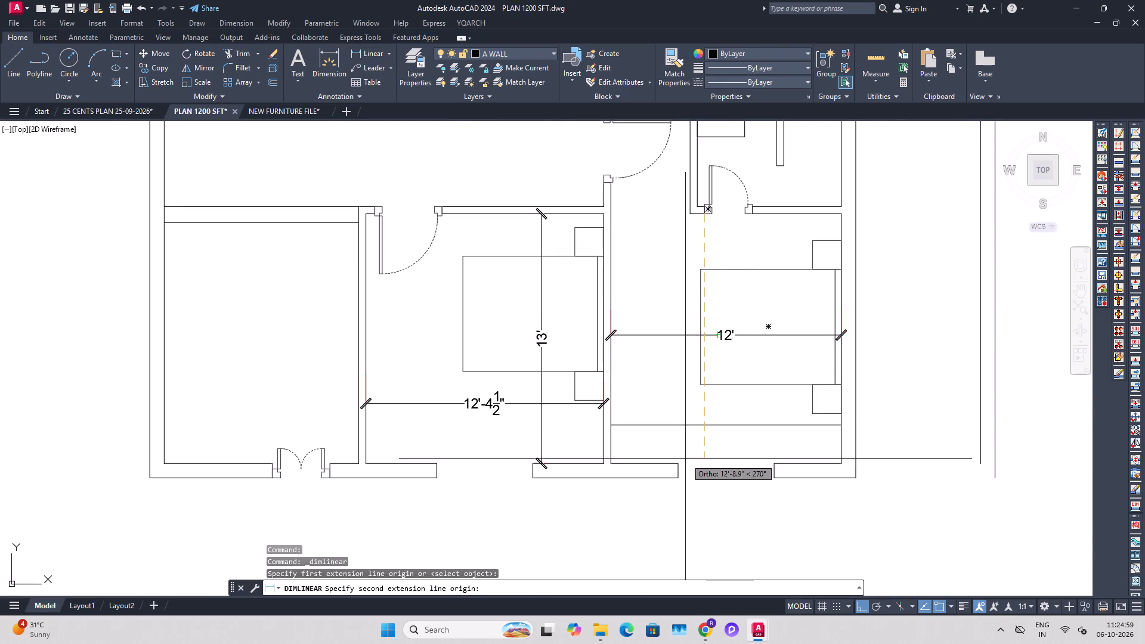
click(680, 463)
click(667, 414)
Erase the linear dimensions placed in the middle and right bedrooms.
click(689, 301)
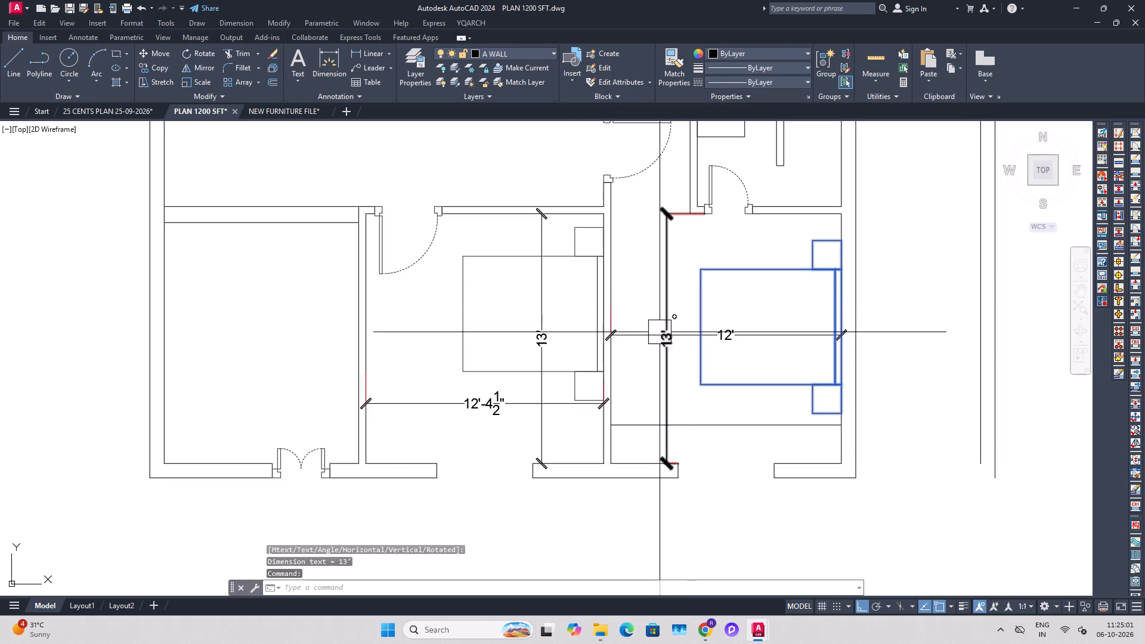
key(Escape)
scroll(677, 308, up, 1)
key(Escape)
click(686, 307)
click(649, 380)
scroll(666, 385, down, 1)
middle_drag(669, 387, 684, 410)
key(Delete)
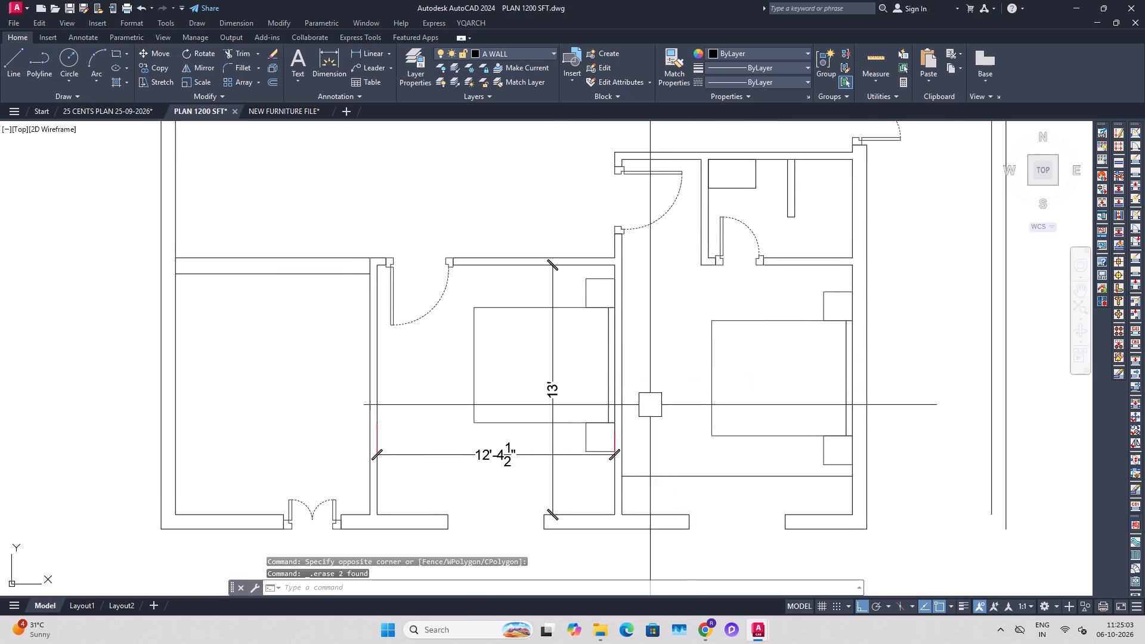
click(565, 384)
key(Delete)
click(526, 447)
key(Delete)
Move the partition wall between the two bedrooms, with its door, upper wall pieces and the middle bedroom's bed, 4.5" to the left.
middle_drag(604, 433, 625, 445)
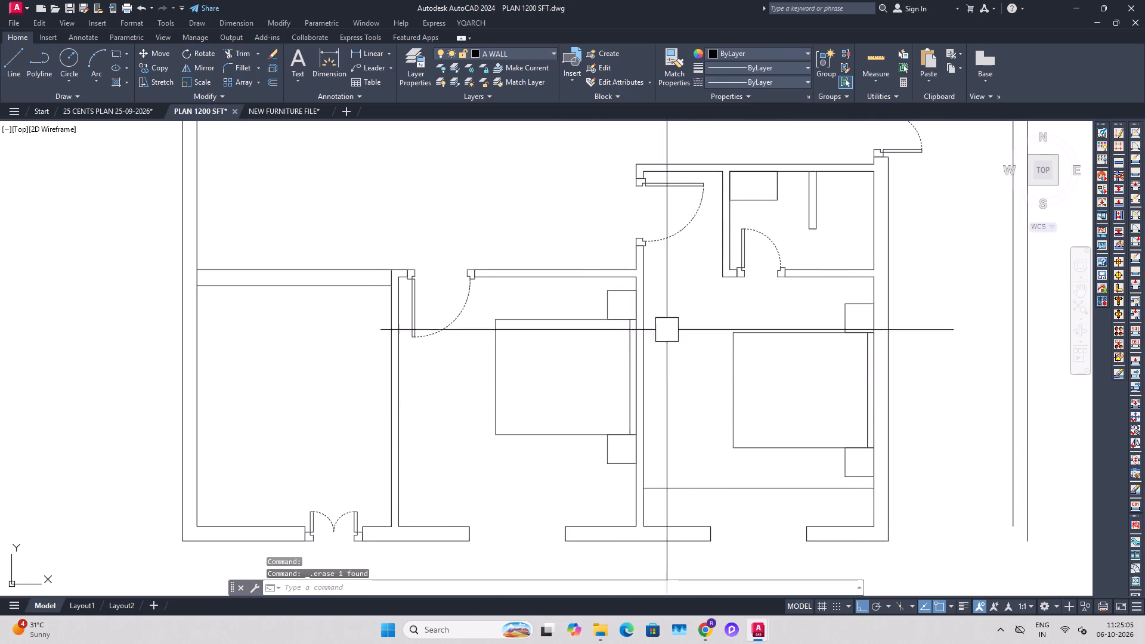
click(683, 295)
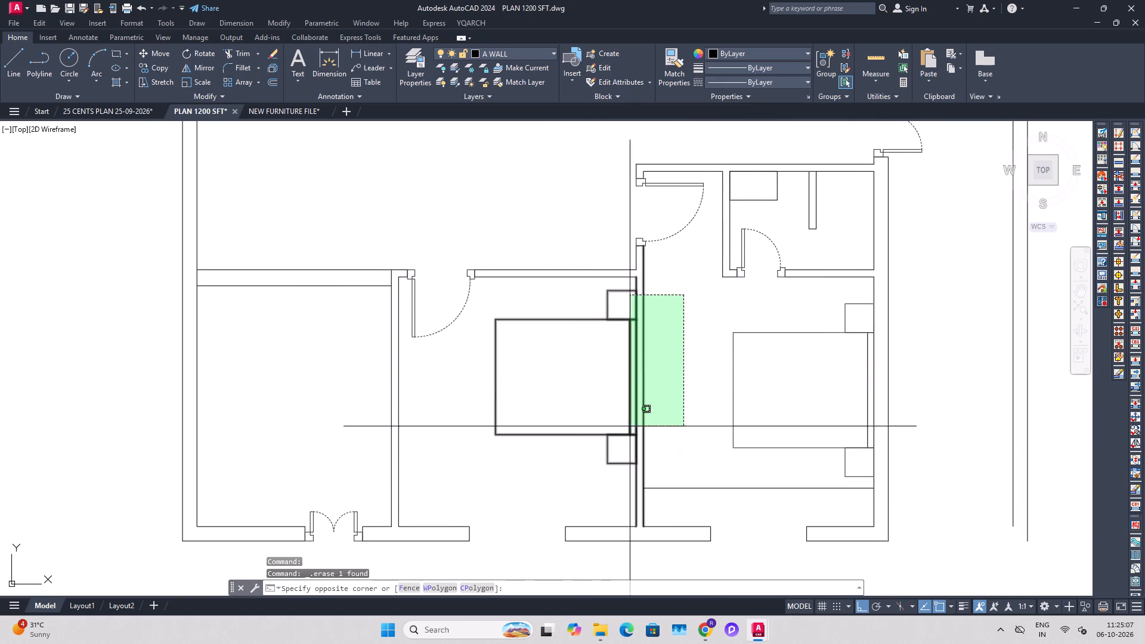
click(602, 408)
middle_drag(683, 361, 702, 344)
middle_drag(697, 358, 703, 369)
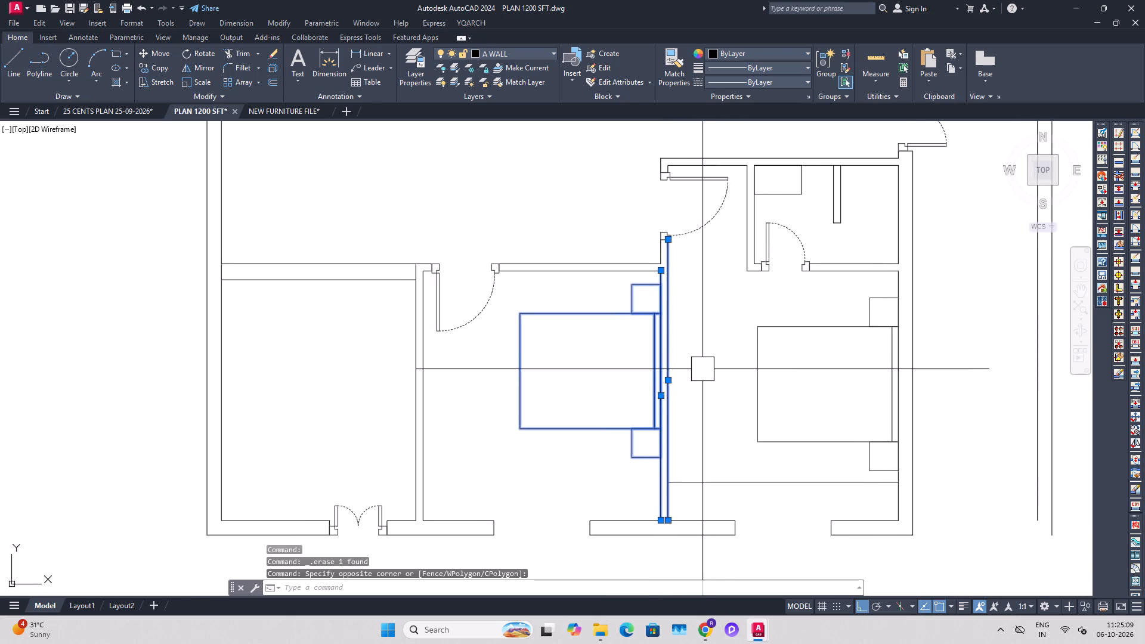
scroll(703, 369, up, 1)
middle_drag(682, 183, 696, 363)
drag(704, 368, 698, 359)
click(639, 312)
middle_drag(683, 302, 684, 374)
scroll(673, 311, up, 2)
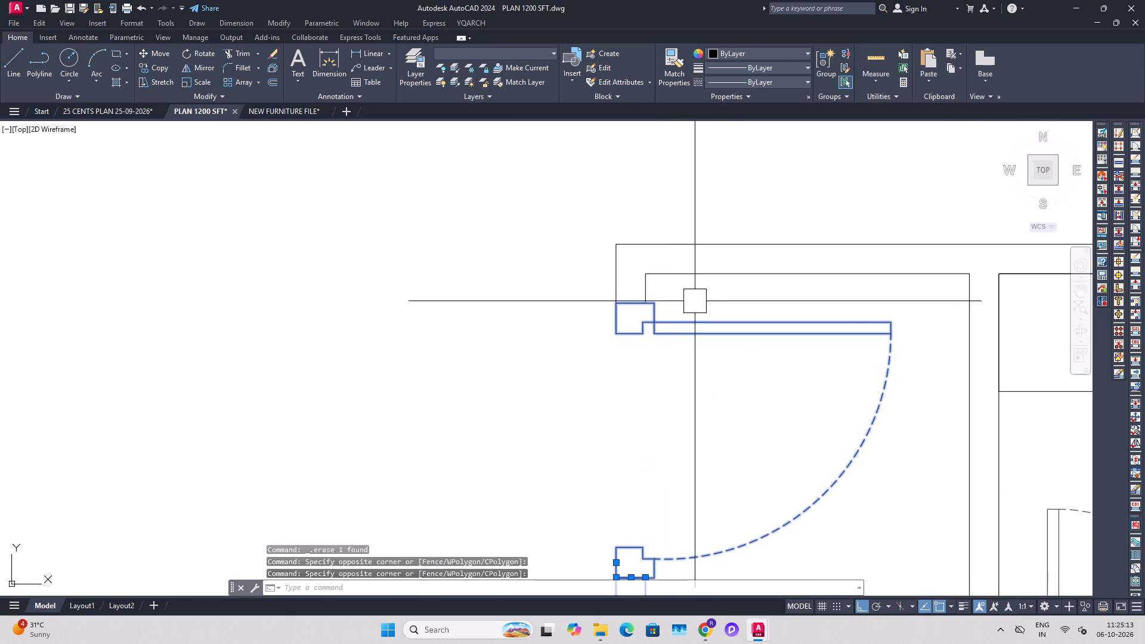
click(695, 301)
click(561, 323)
scroll(641, 338, down, 2)
middle_drag(662, 354, 674, 340)
scroll(690, 355, down, 1)
middle_drag(703, 401, 711, 376)
middle_drag(713, 411, 714, 376)
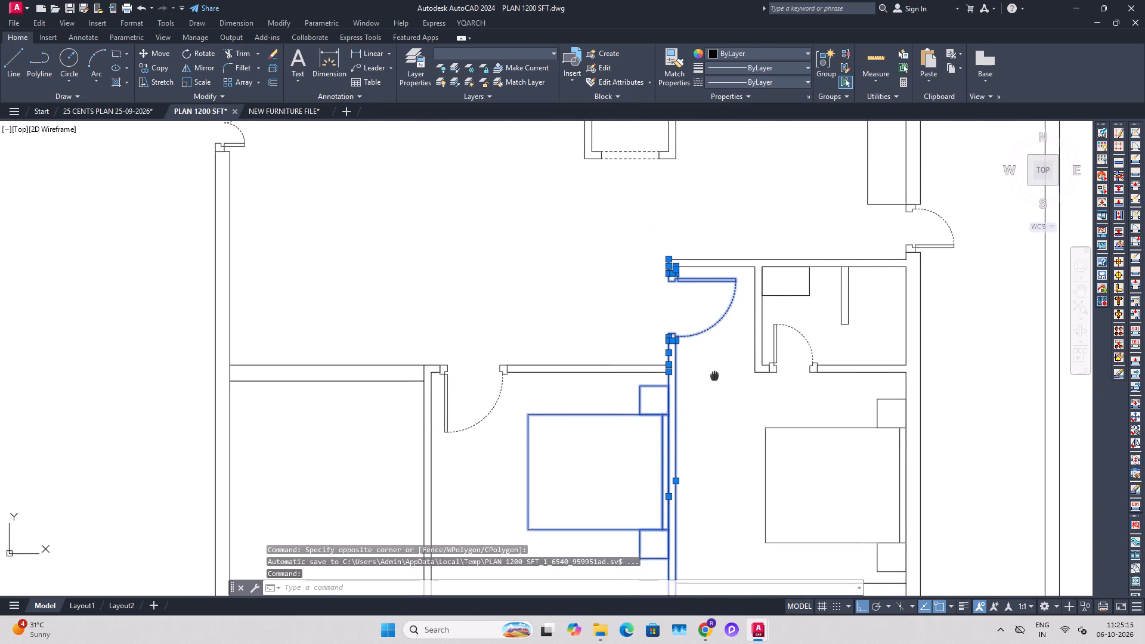
middle_drag(717, 395, 726, 336)
middle_drag(720, 367, 723, 357)
key(m)
key(space)
click(736, 352)
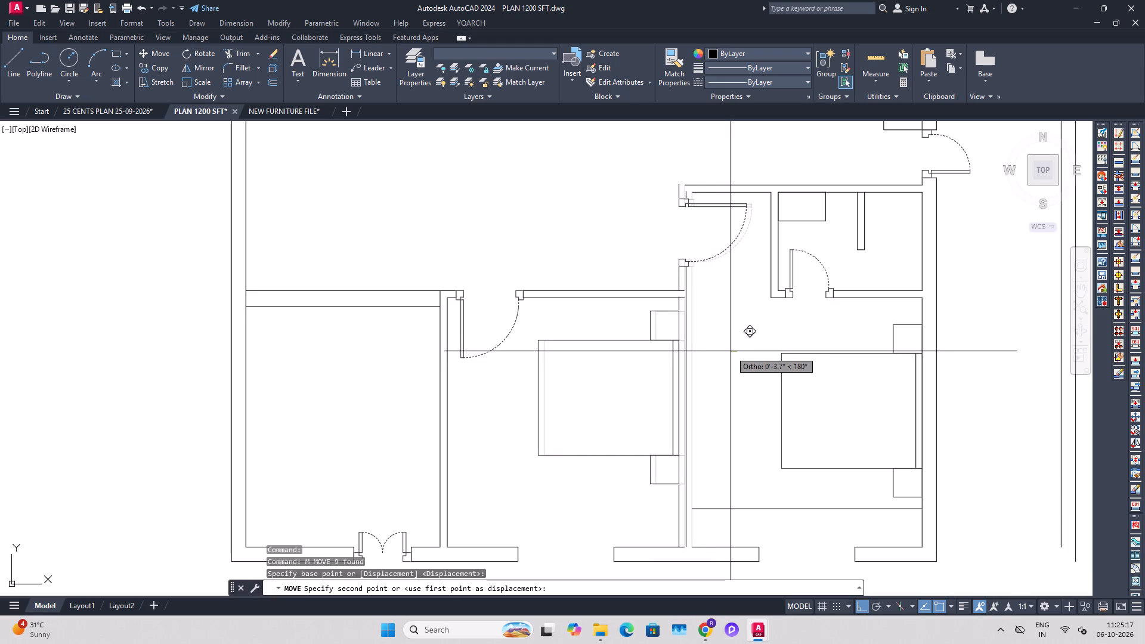
text(4.4)
key(BackSpace)
text(5")
key(Return)
Fillet both faces of the middle bedroom's top wall into sharp corners with the moved partition's left face.
scroll(679, 276, up, 2)
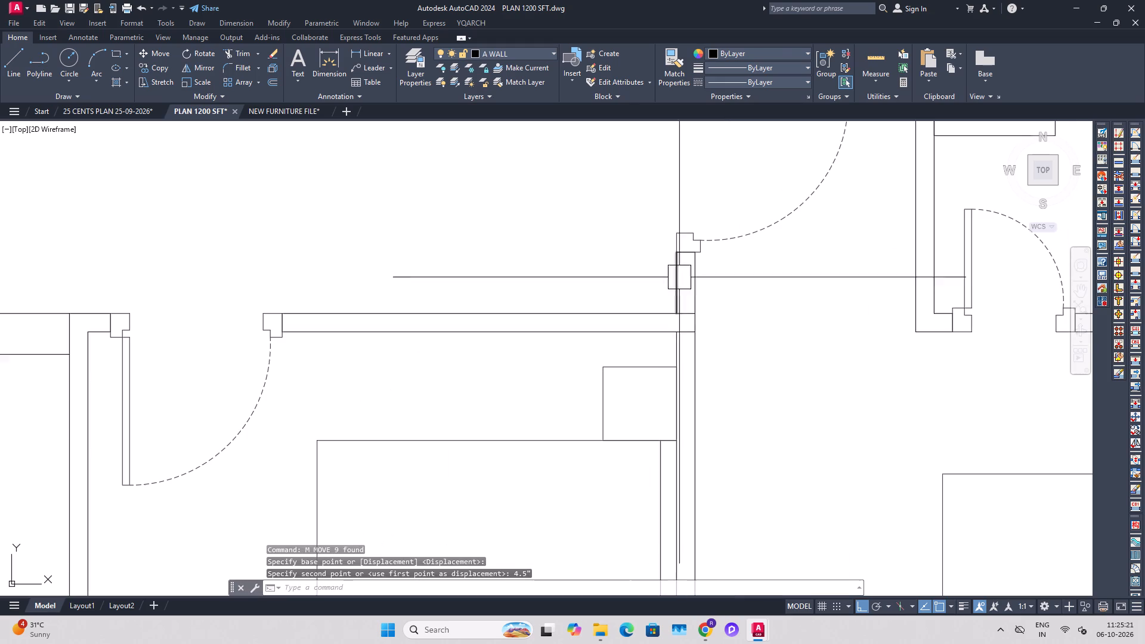
key(Escape)
key(Escape)
scroll(667, 312, up, 2)
key(f)
key(space)
drag(655, 313, 657, 308)
click(691, 283)
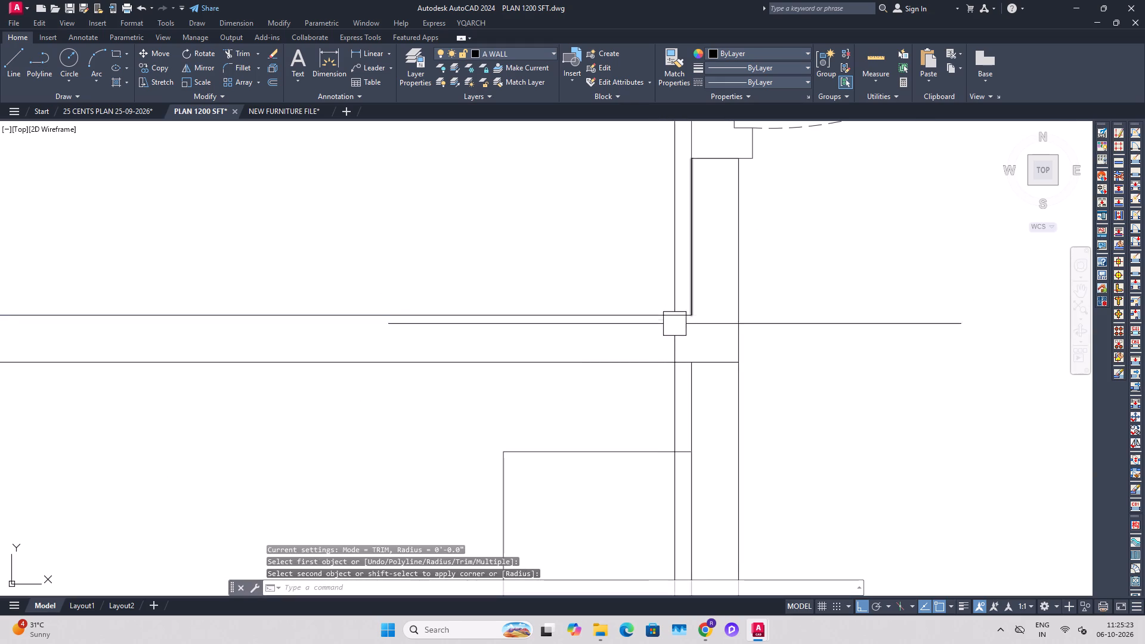
key(f)
key(space)
click(641, 359)
click(695, 381)
scroll(674, 325, down, 4)
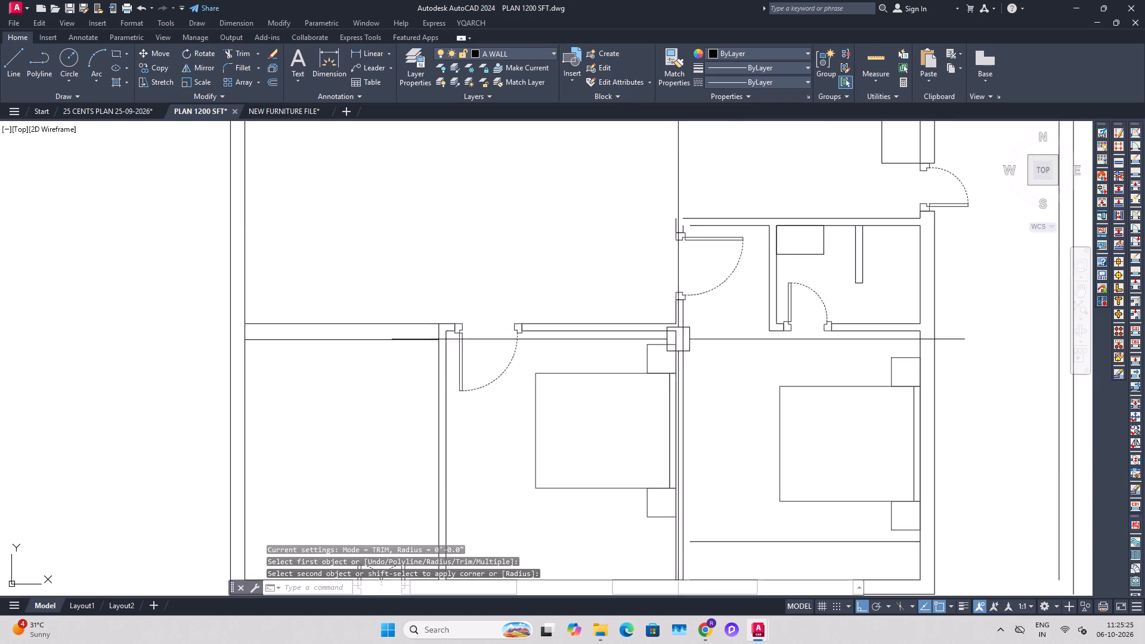
Extend the right bedroom's counter line and bottom wall inner face to the moved partition wall.
middle_drag(704, 432, 700, 359)
middle_drag(709, 471, 708, 427)
text(EX)
scroll(712, 438, up, 2)
key(space)
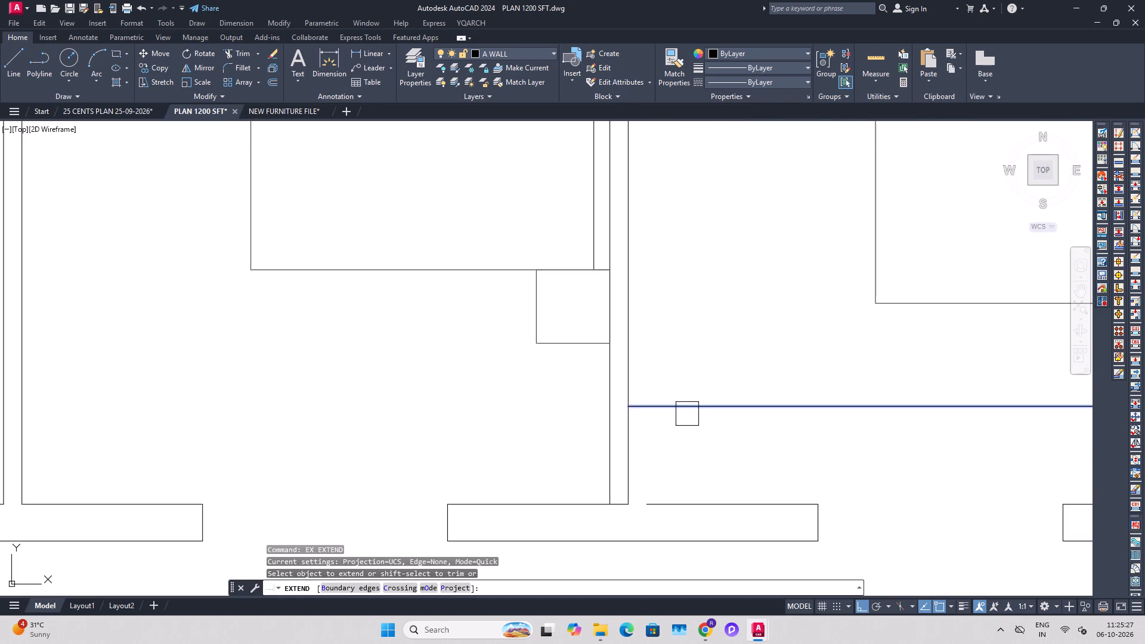
click(686, 413)
click(678, 504)
key(Escape)
key(Escape)
Trim the bottom wall's inner face line where it crosses the foot of the moved partition.
key(t)
key(r)
key(space)
scroll(637, 506, up, 3)
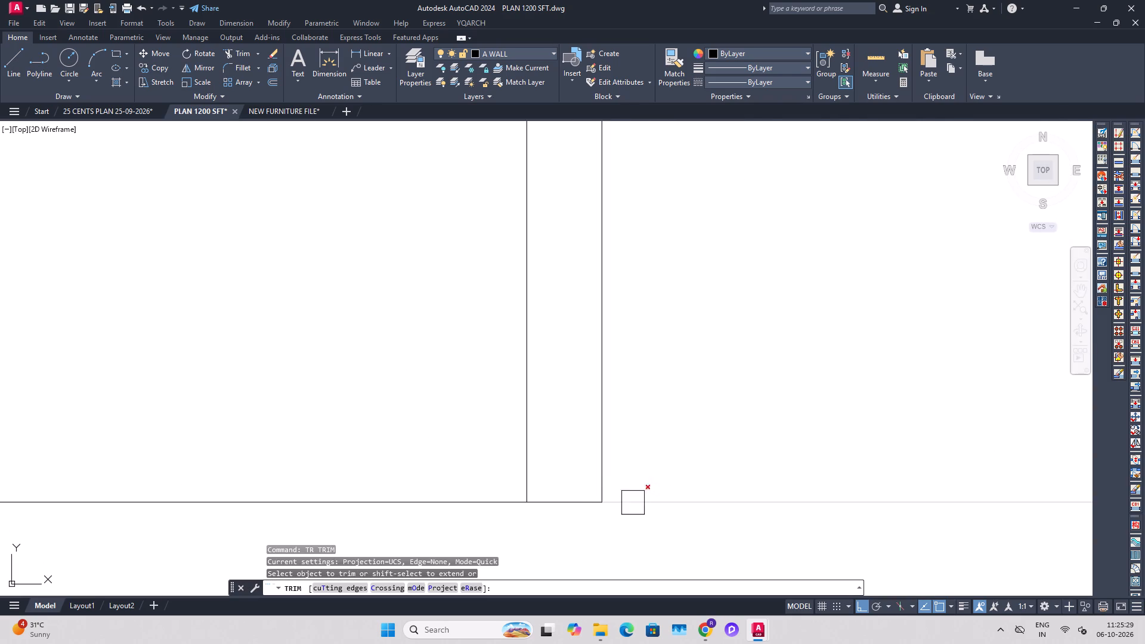
click(584, 502)
scroll(597, 476, down, 5)
middle_drag(484, 410, 590, 408)
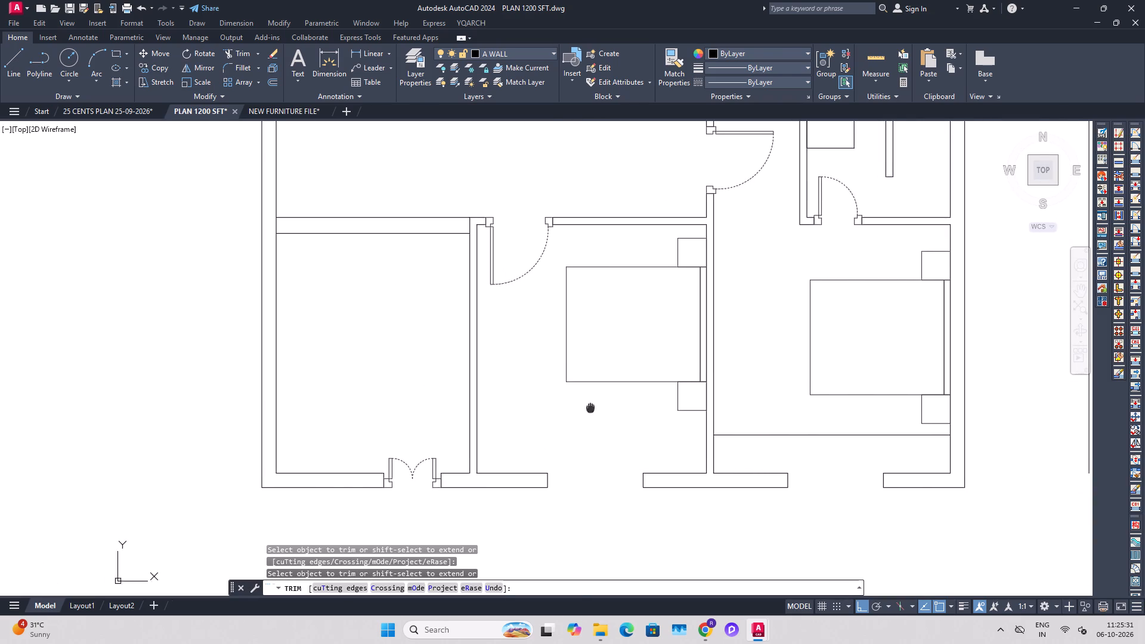
key(Escape)
key(Escape)
Offset the middle bedroom's bottom wall inner face 2' into the room on both sides of the window opening.
scroll(630, 428, down, 2)
scroll(626, 439, up, 4)
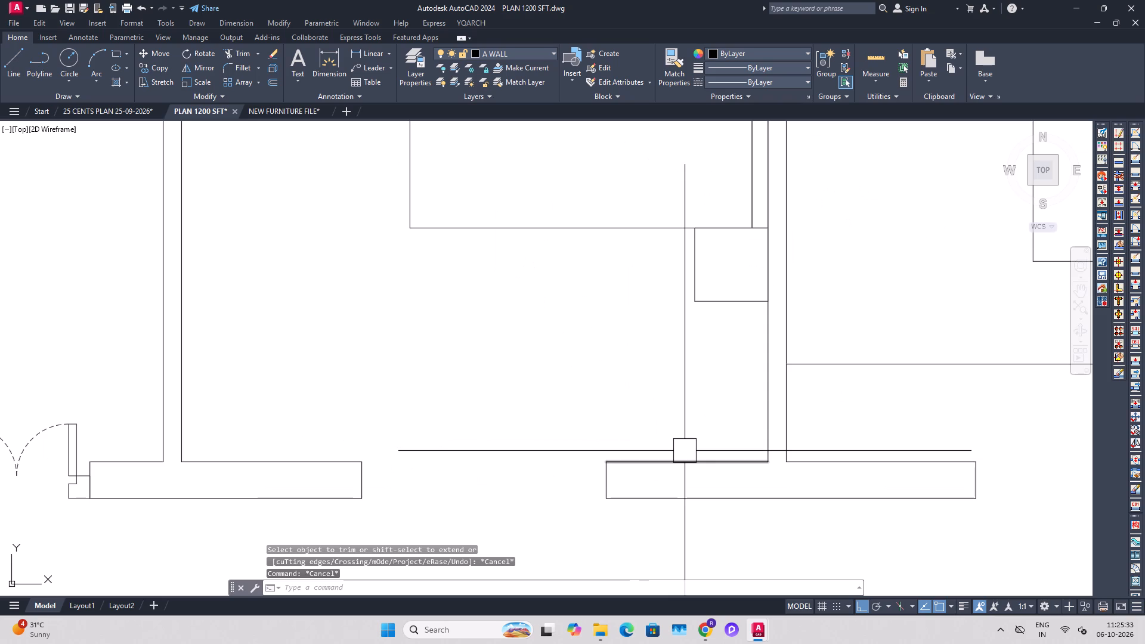
text(O 2')
key(Return)
click(687, 452)
click(680, 429)
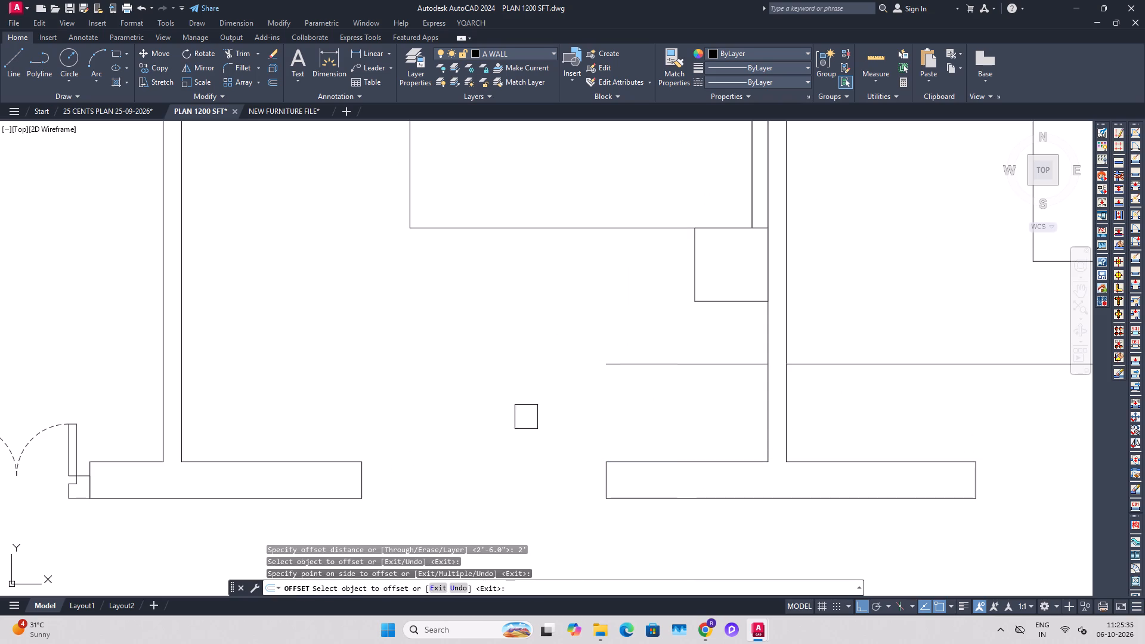
drag(278, 460, 277, 443)
click(274, 432)
key(Escape)
key(Escape)
Draw vertical lines closing the open ends of the two middle bedroom counters at the window opening's edges.
scroll(416, 408, down, 1)
key(l)
key(space)
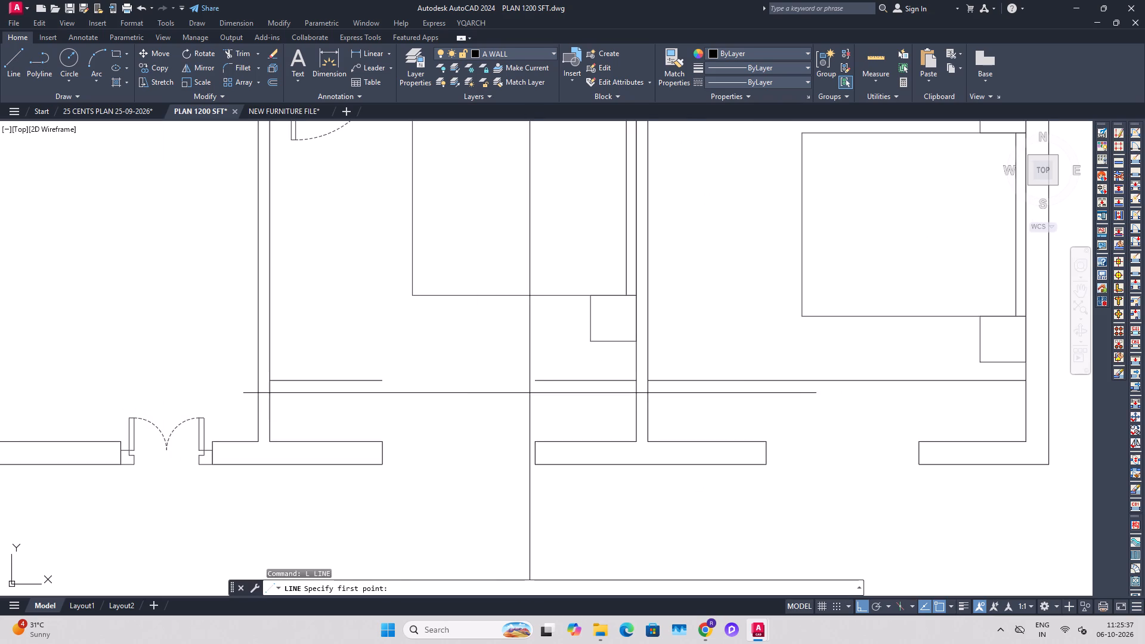
click(536, 386)
click(530, 446)
key(Escape)
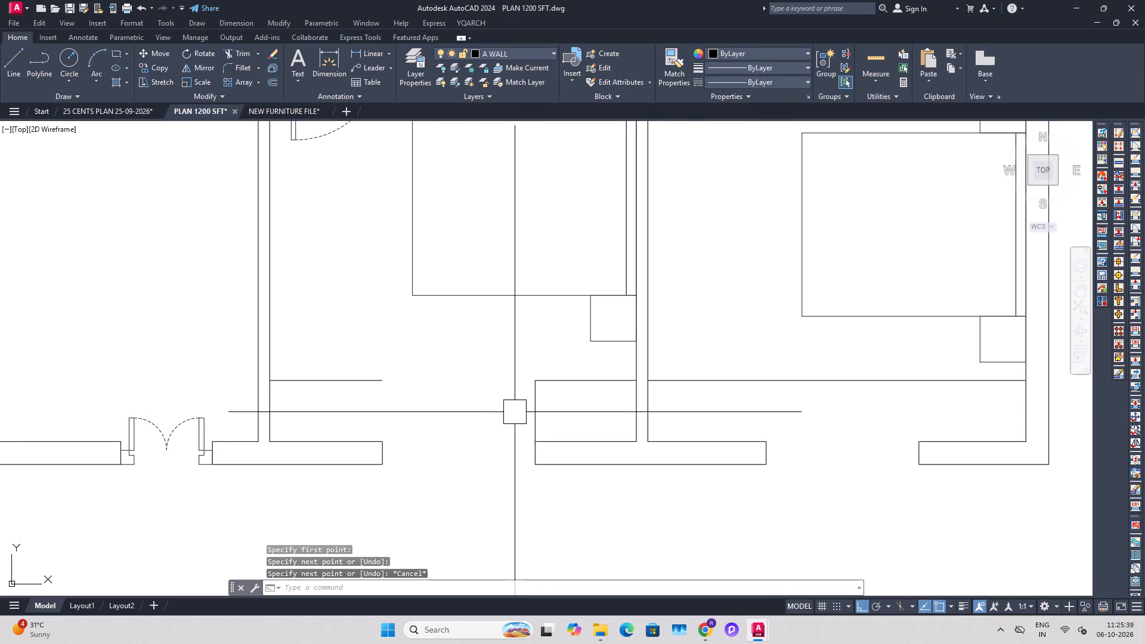
key(l)
key(space)
click(380, 381)
click(380, 442)
key(Escape)
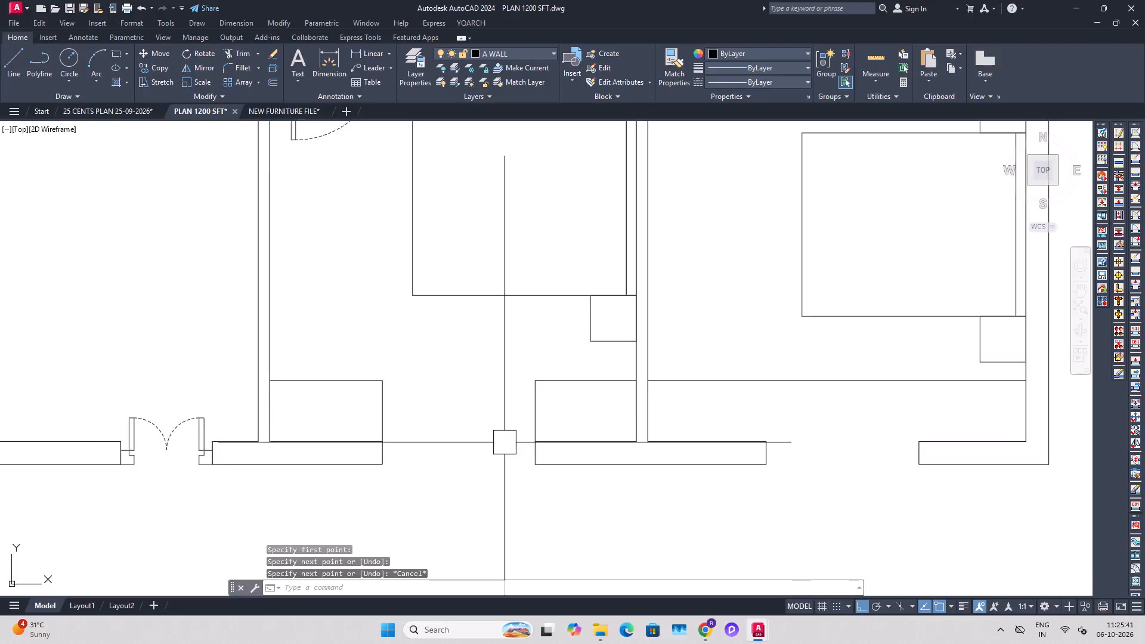
Draw vertical lines from both edges of the right bedroom's window opening up to the counter line.
middle_drag(652, 445, 526, 452)
text(L)
key(space)
drag(637, 448, 638, 443)
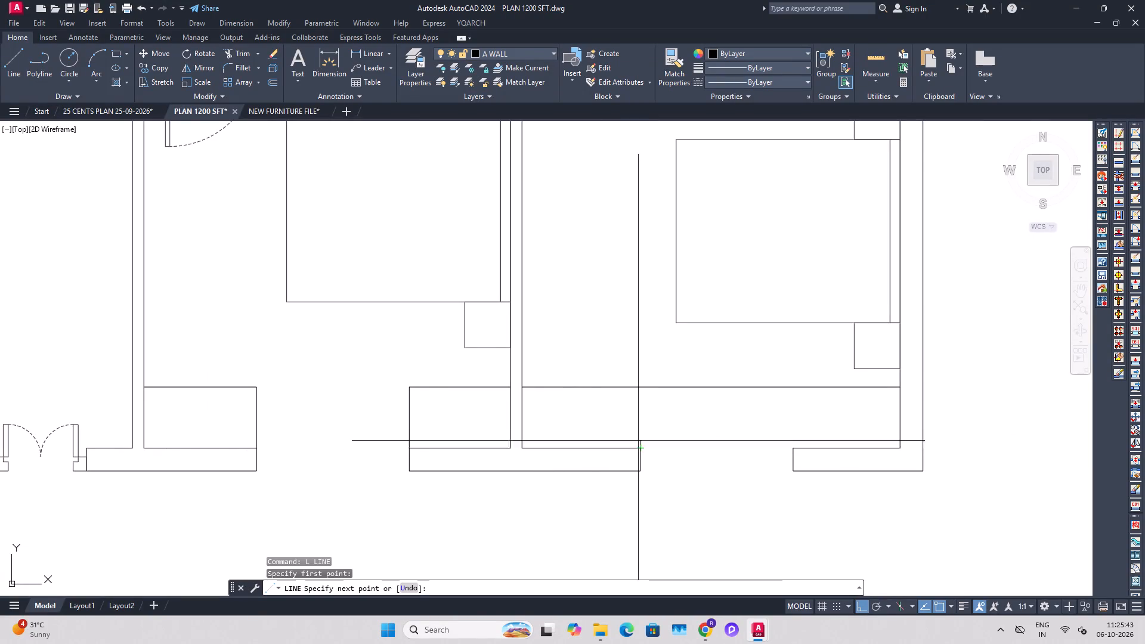
click(640, 386)
key(Escape)
key(l)
key(space)
drag(791, 448, 791, 442)
click(785, 392)
key(ctrl+z)
click(797, 385)
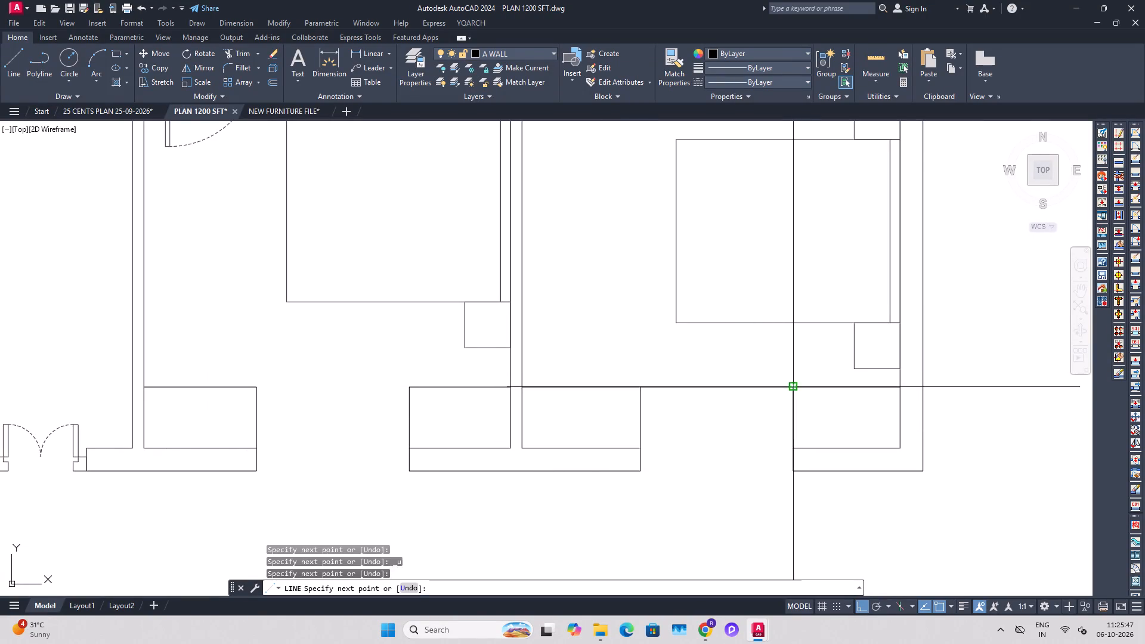
key(Escape)
key(Escape)
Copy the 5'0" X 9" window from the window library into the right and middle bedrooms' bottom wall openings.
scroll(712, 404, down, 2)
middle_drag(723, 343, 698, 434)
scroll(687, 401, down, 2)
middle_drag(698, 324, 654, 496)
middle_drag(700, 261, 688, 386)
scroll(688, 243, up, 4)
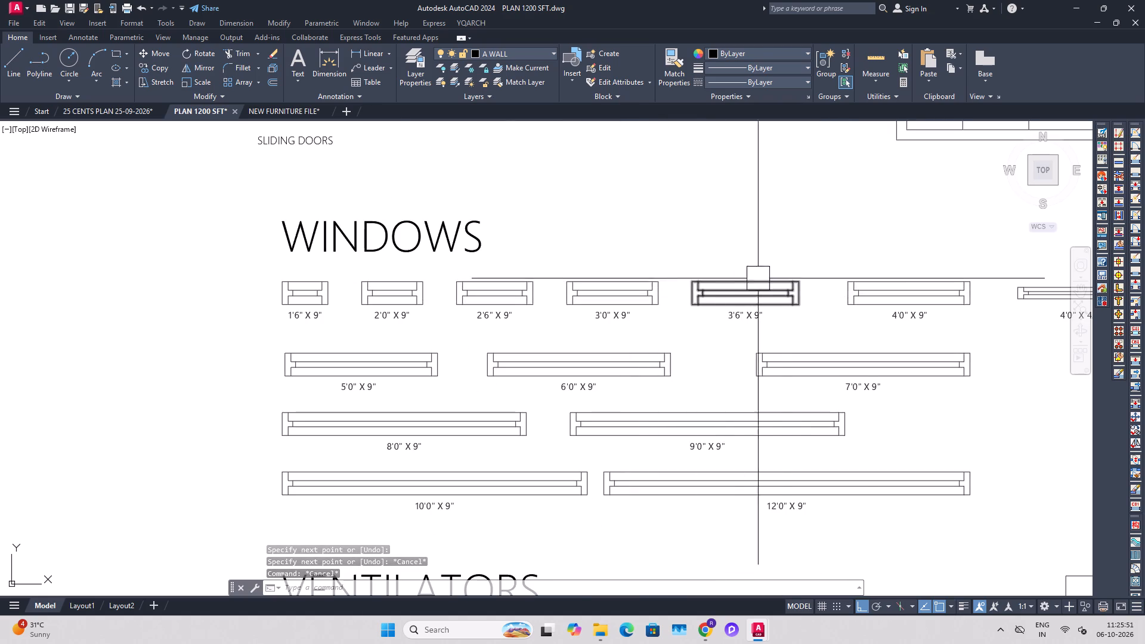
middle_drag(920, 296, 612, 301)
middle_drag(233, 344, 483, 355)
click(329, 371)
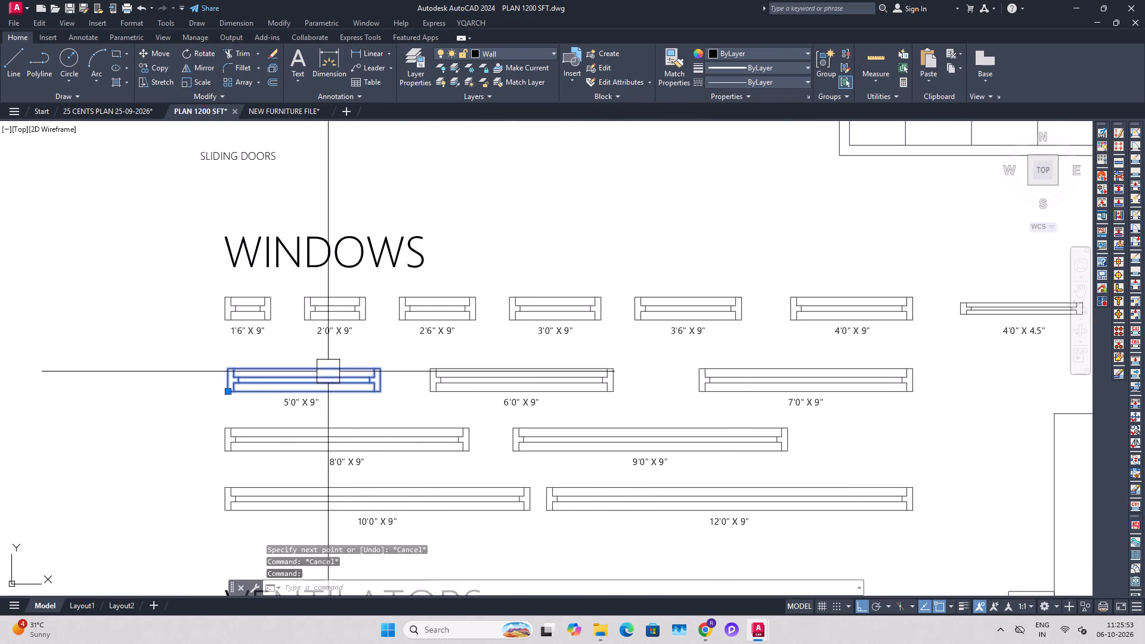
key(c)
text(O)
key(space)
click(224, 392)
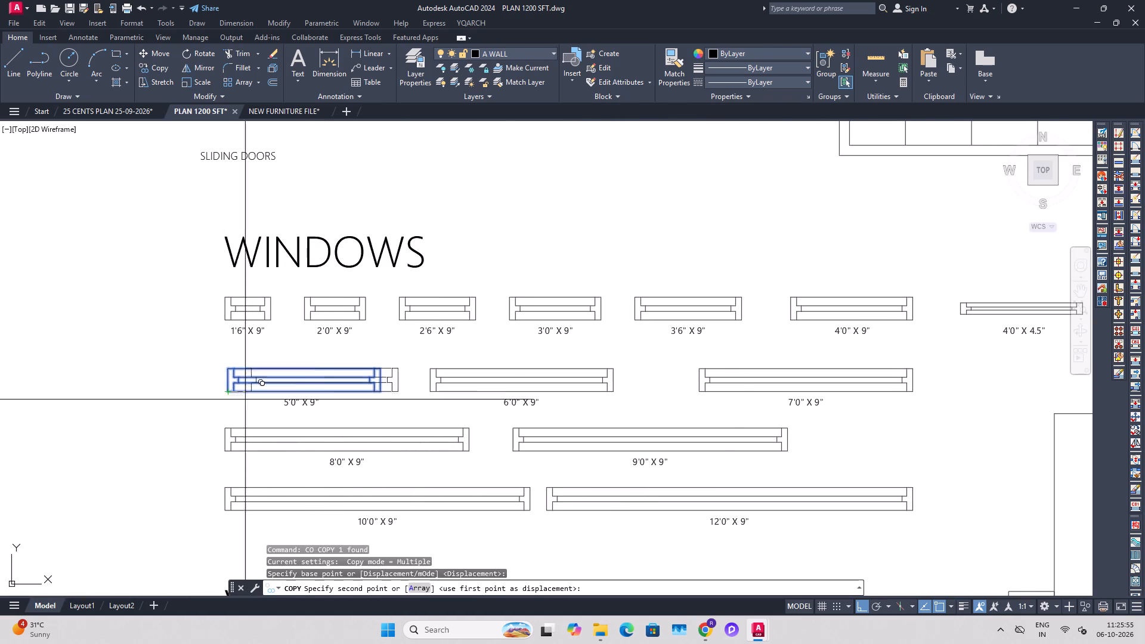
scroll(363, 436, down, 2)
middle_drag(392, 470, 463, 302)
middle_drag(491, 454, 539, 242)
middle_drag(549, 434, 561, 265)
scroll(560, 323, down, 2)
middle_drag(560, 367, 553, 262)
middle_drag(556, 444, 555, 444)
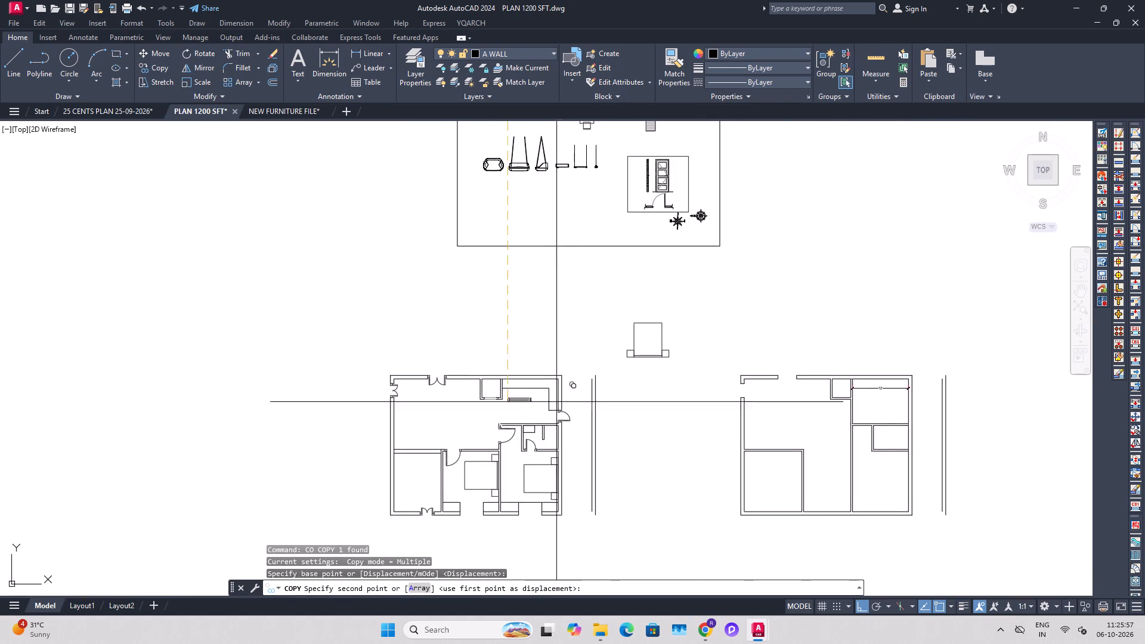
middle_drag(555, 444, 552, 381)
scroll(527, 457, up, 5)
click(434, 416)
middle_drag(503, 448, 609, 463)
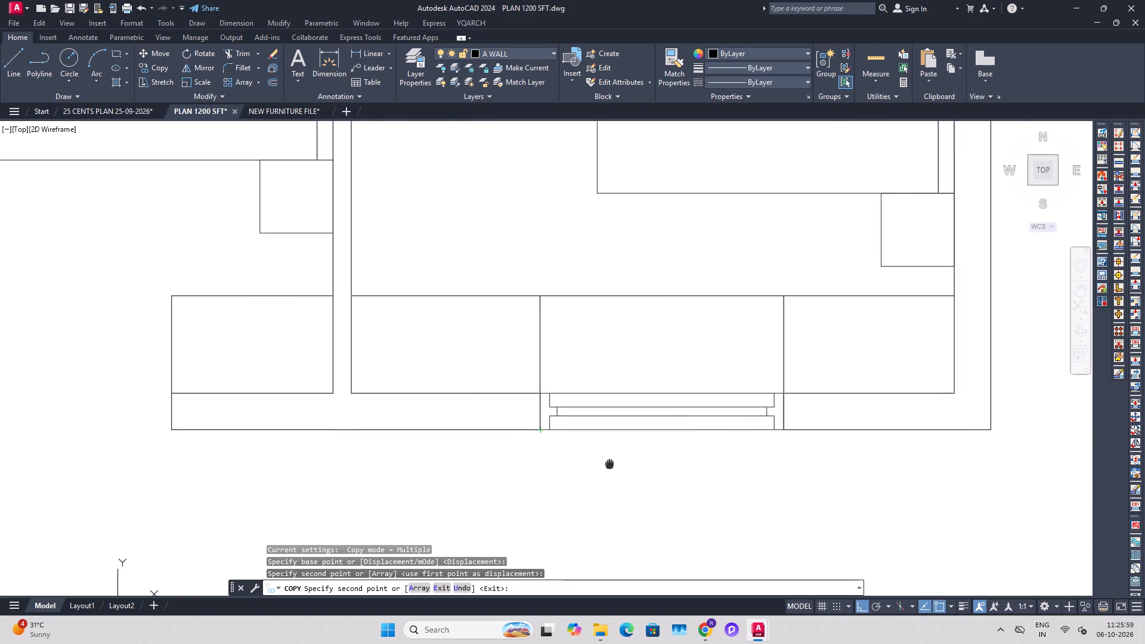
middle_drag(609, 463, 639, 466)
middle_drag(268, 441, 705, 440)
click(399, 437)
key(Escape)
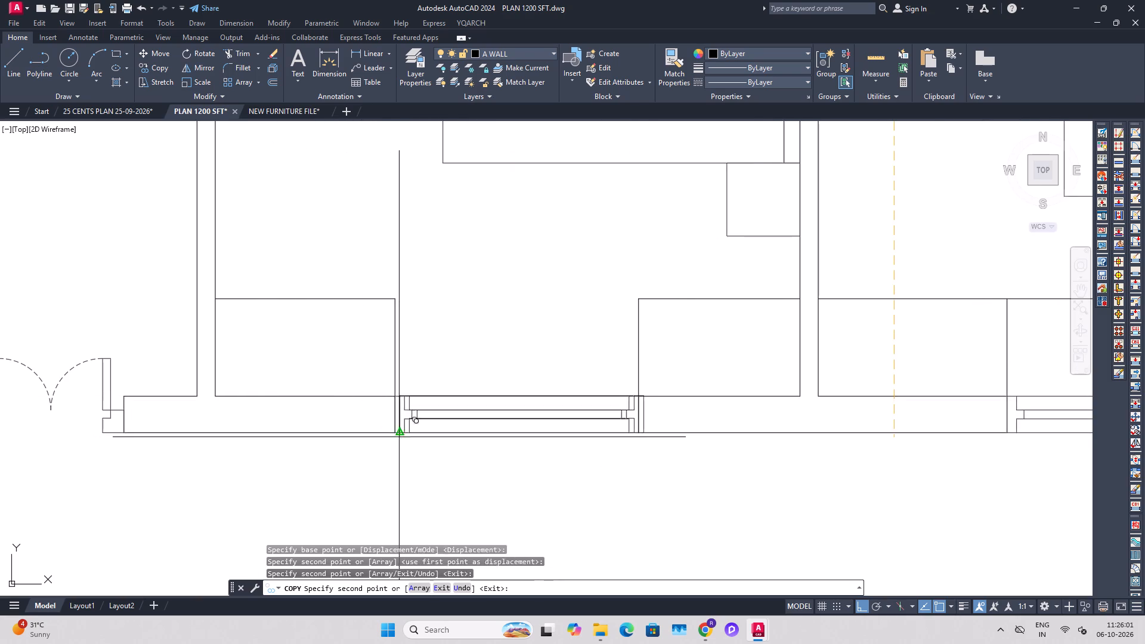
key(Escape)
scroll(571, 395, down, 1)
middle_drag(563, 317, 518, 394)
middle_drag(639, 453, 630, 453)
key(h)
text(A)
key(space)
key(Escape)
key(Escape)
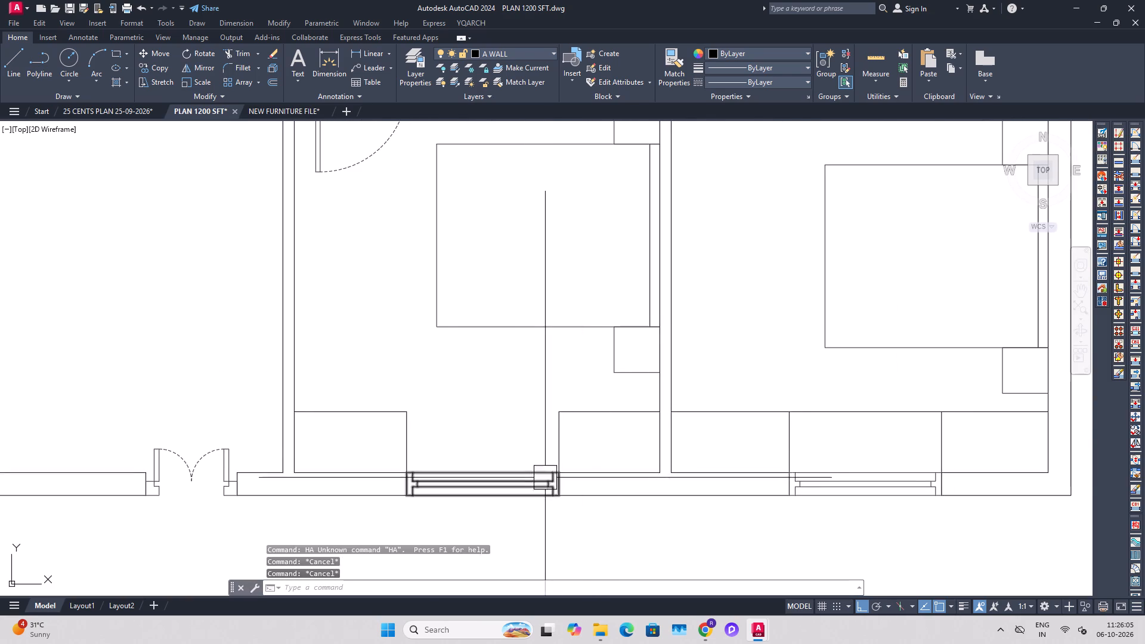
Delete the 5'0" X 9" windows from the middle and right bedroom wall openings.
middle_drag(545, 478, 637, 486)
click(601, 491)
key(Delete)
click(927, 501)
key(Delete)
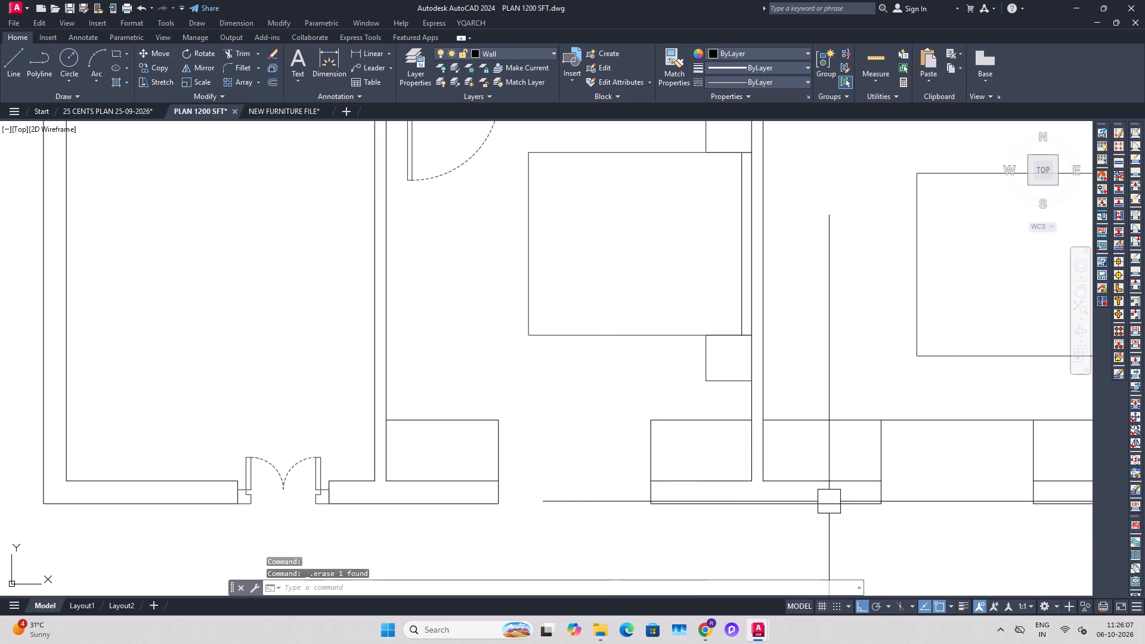
Move the right edge line of the middle bedroom's window opening 6" left into the opening.
scroll(604, 485, up, 1)
drag(615, 455, 655, 488)
click(727, 585)
middle_drag(732, 574, 729, 568)
middle_drag(713, 541, 722, 504)
scroll(738, 533, up, 1)
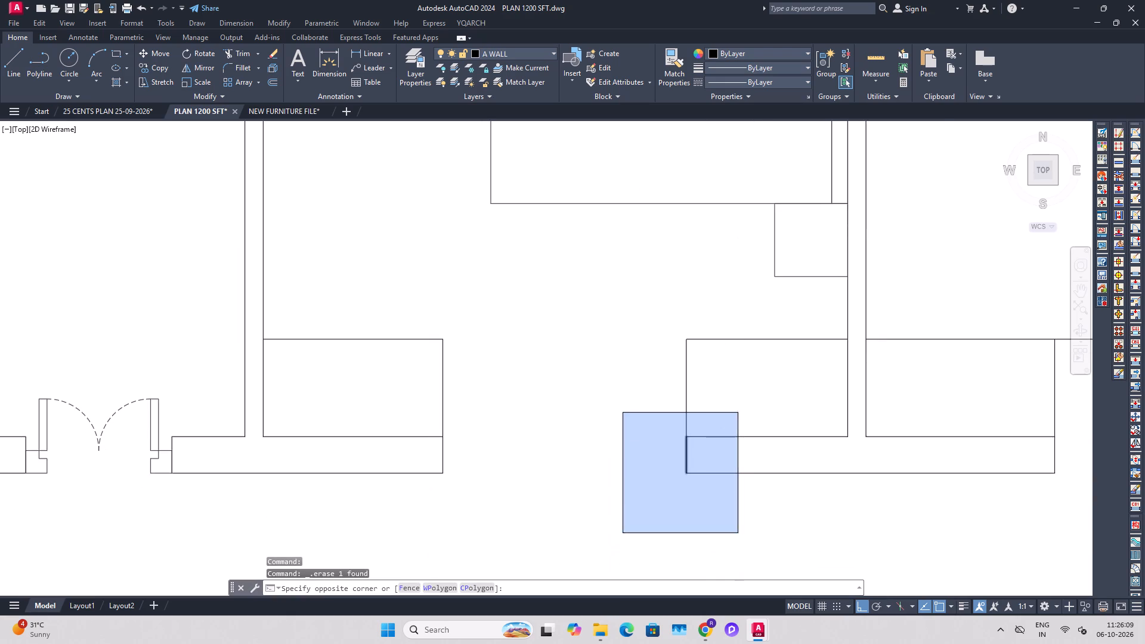
click(738, 533)
key(m)
click(745, 527)
key(space)
click(730, 526)
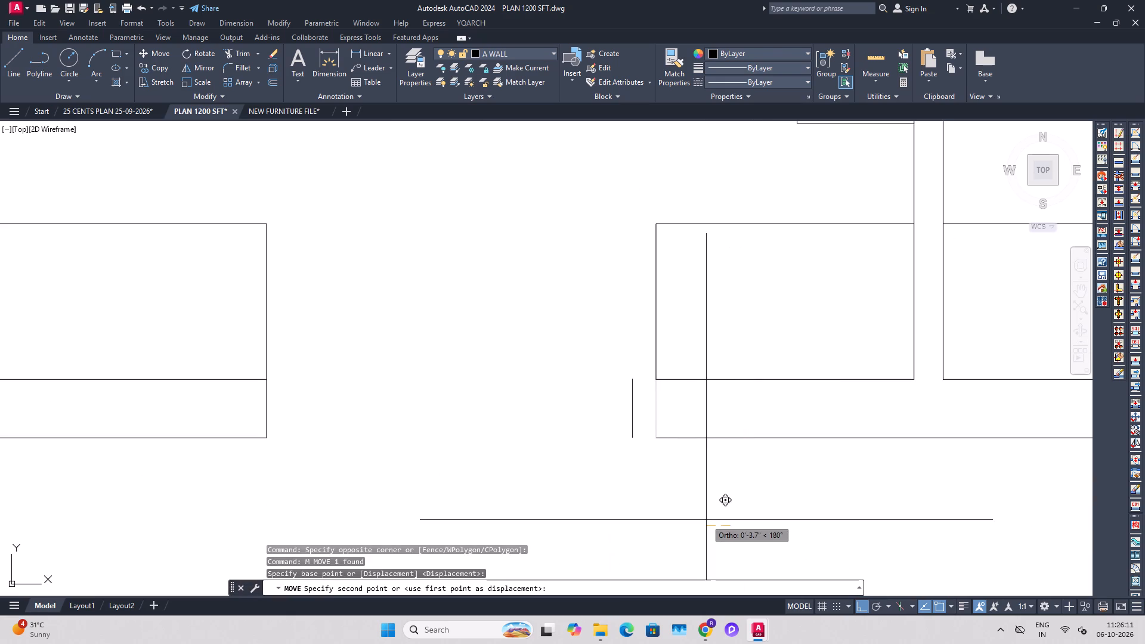
text(6")
key(Return)
Move the left edge line of the middle bedroom's window opening 6" right into the opening.
drag(221, 340, 289, 429)
click(311, 476)
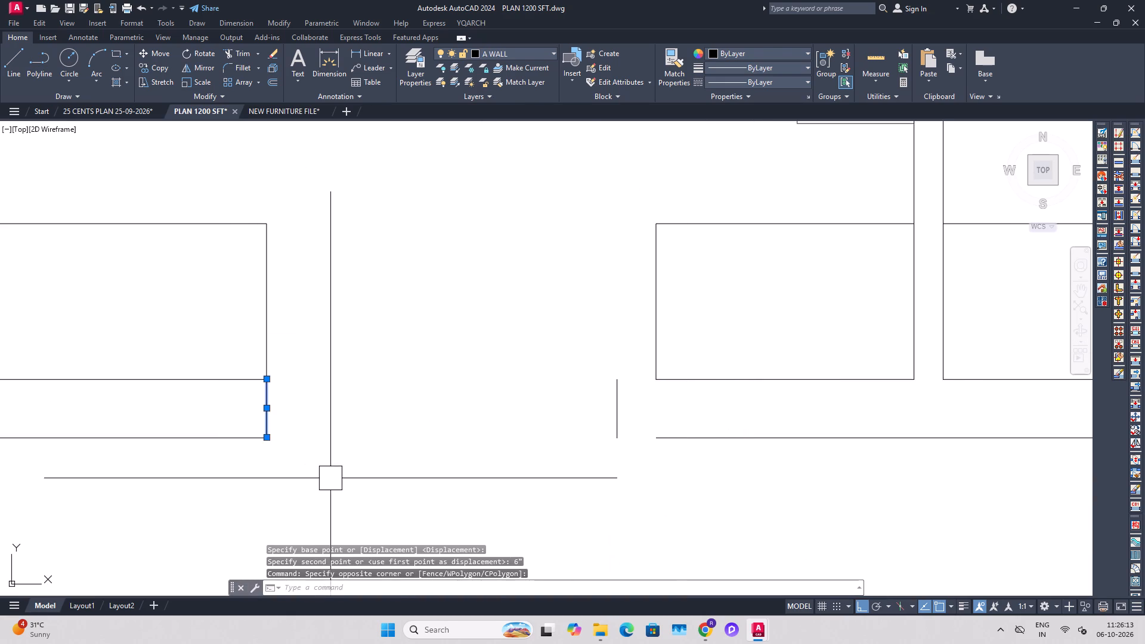
key(m)
key(space)
click(335, 481)
text(6")
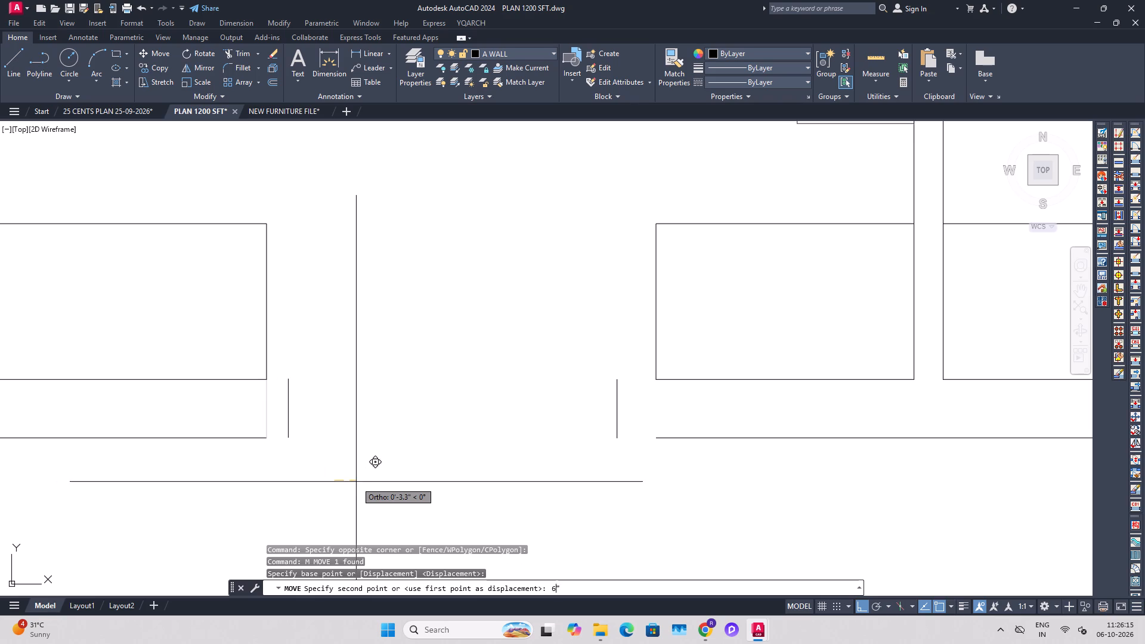
key(Return)
key(Escape)
key(Escape)
Extend the inner and outer bottom wall lines to the moved edges on both sides of the middle bedroom's window opening.
text(EX)
key(space)
click(181, 376)
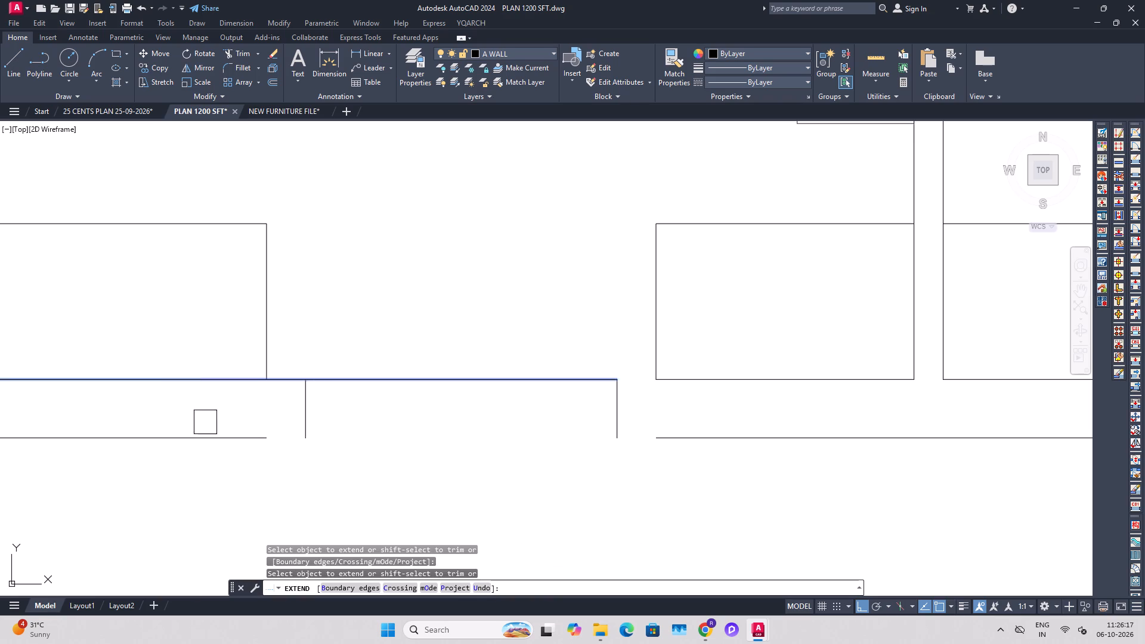
click(205, 441)
click(694, 391)
click(692, 441)
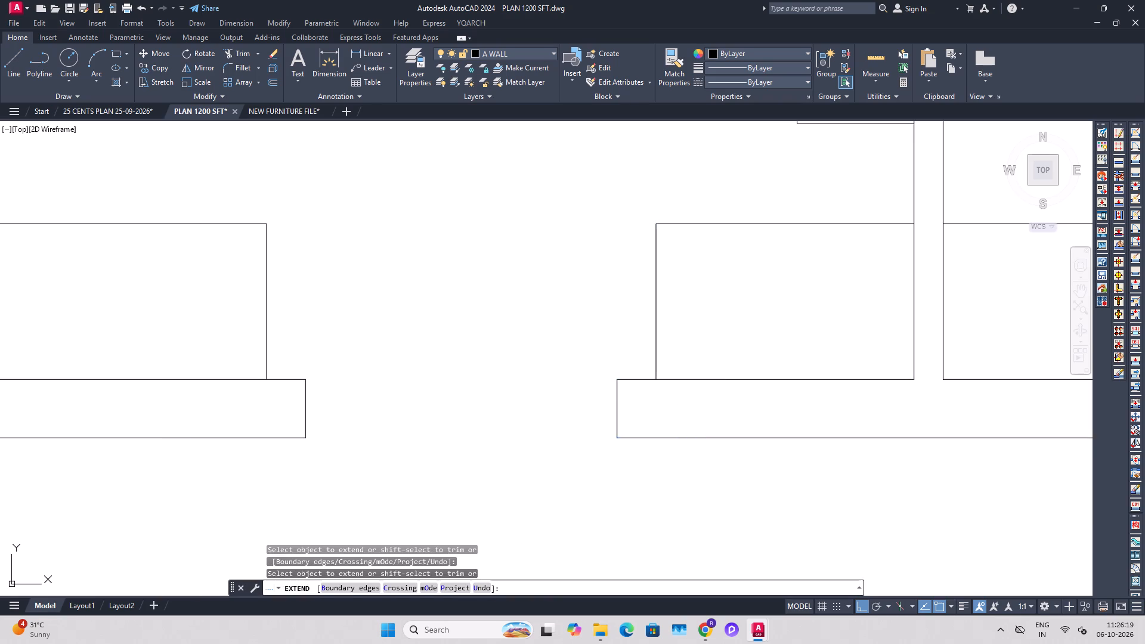
key(Escape)
scroll(639, 439, down, 6)
key(Escape)
Copy the 4'0" X 9" window from the window library into the middle bedroom's narrowed wall opening.
middle_drag(680, 309, 584, 503)
middle_drag(708, 305, 644, 506)
scroll(595, 270, up, 2)
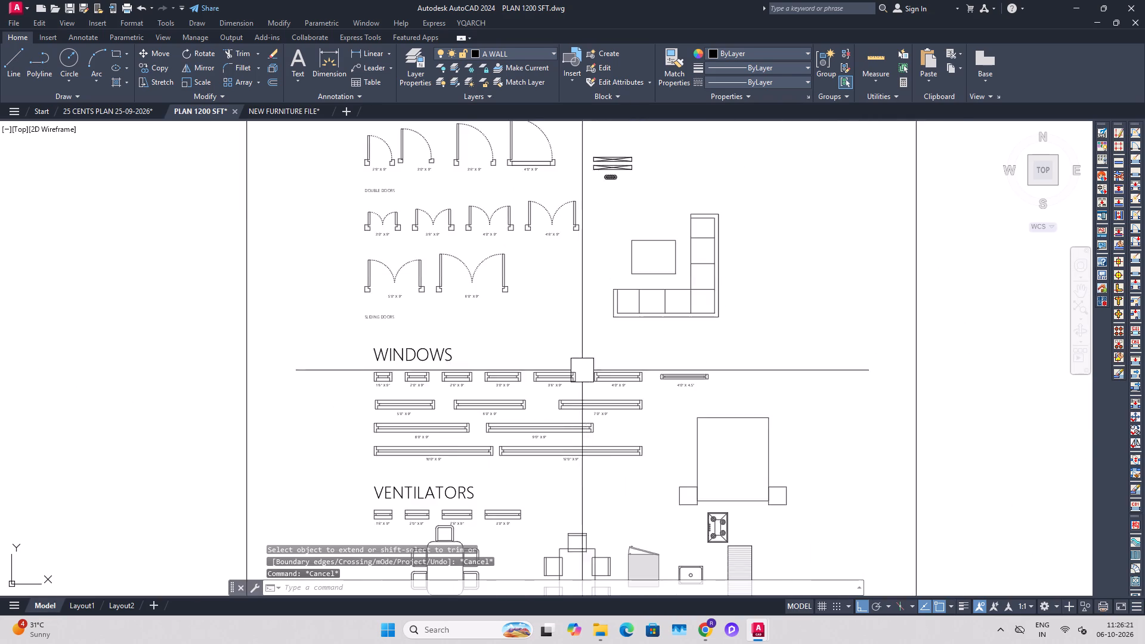
scroll(574, 389, up, 2)
click(685, 341)
key(Escape)
click(688, 324)
text(CO)
key(space)
scroll(645, 336, up, 3)
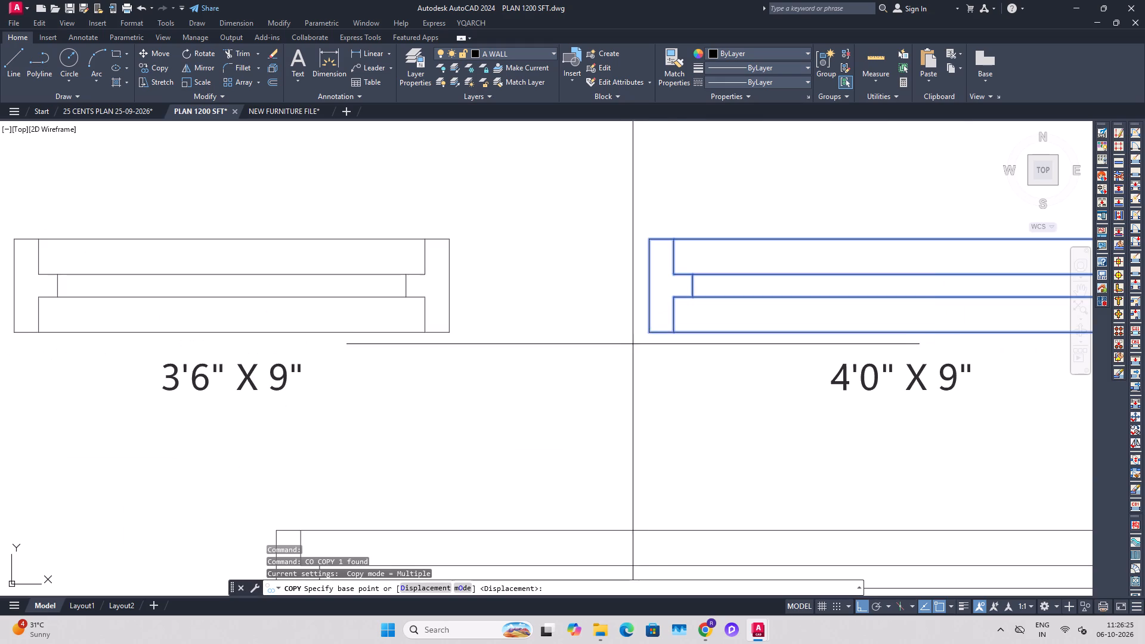
click(649, 329)
scroll(669, 369, down, 8)
middle_drag(663, 431, 655, 286)
middle_drag(638, 429, 656, 391)
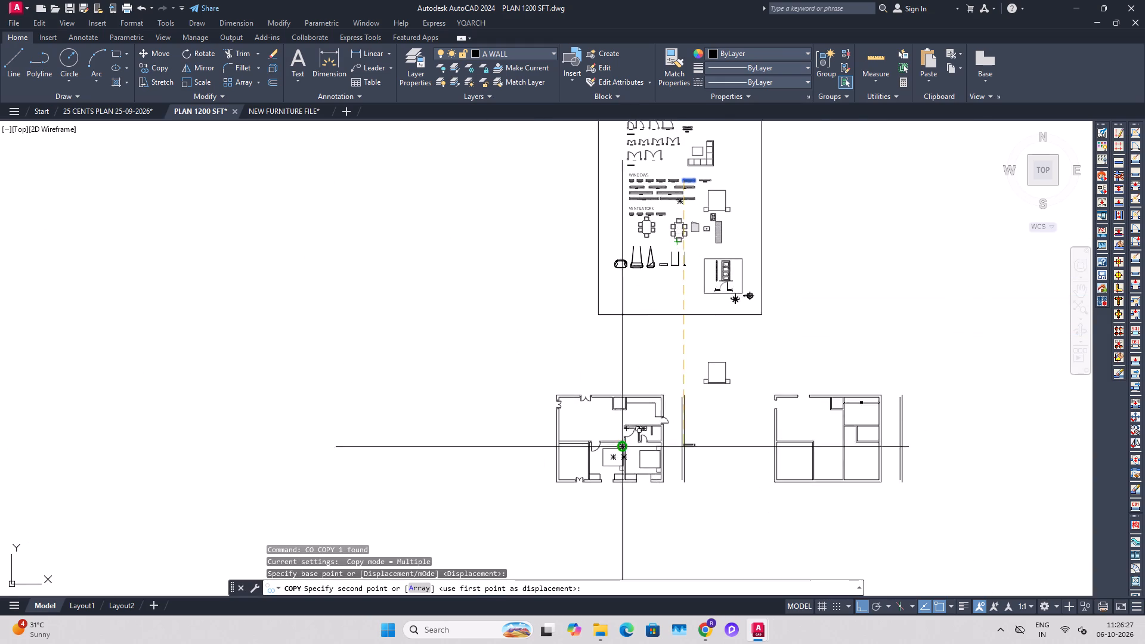
scroll(586, 496, up, 5)
click(679, 417)
Place another copy of the 4'0" X 9" window at the left edge of the right bedroom's wall opening.
middle_drag(750, 432, 380, 498)
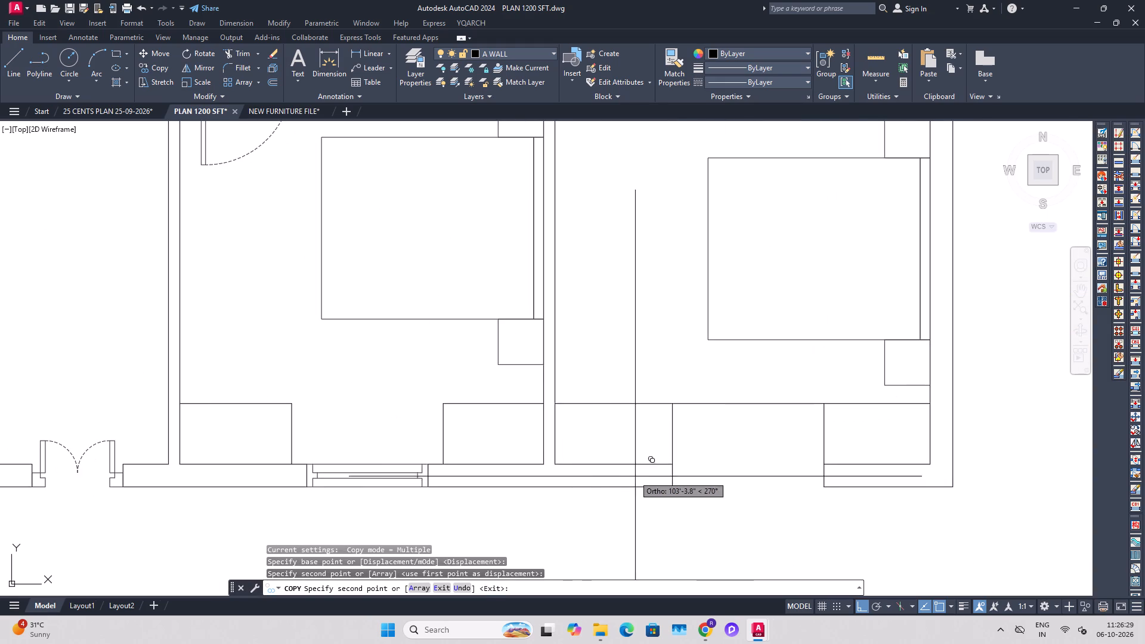
scroll(666, 481, up, 2)
click(679, 497)
key(Escape)
middle_drag(680, 498, 572, 453)
key(Escape)
key(Escape)
Move the right bedroom's window 6" right within its wall opening.
click(663, 431)
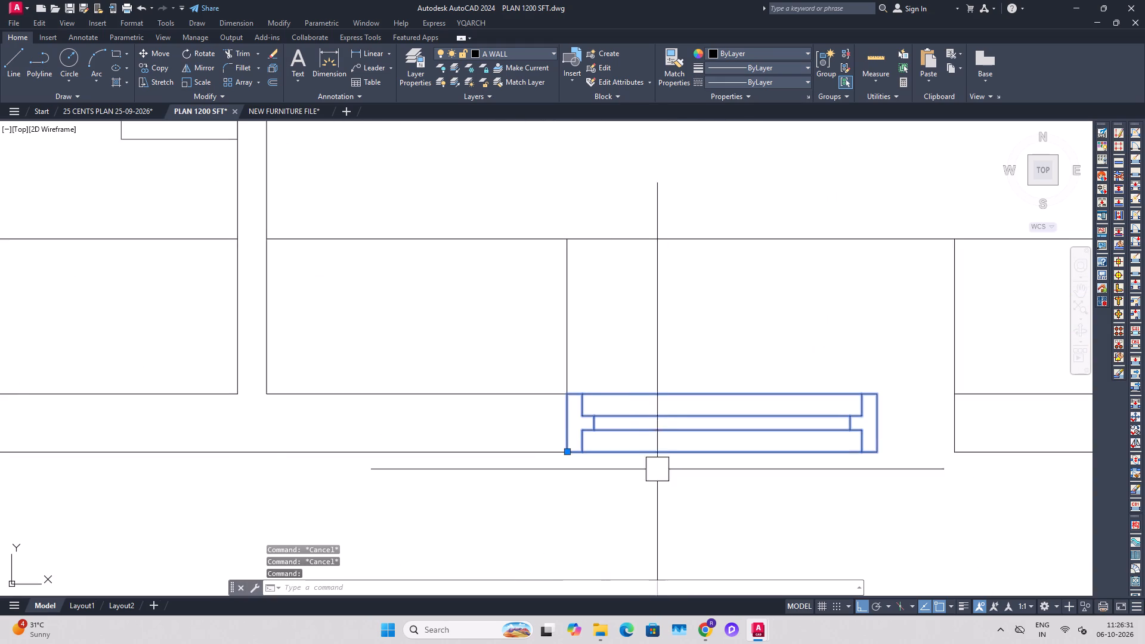
key(m)
key(space)
click(630, 513)
key(6)
key(shift+quotedbl)
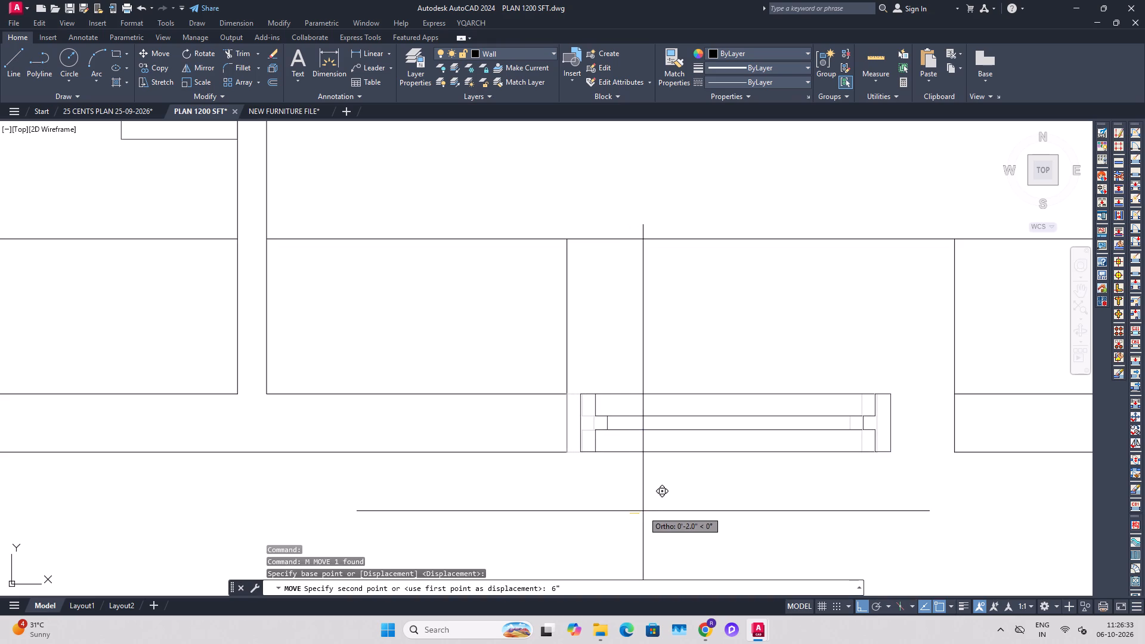
key(Return)
Move the left edge line of the right bedroom's wall opening 6" right to meet the window.
drag(484, 360, 500, 369)
click(592, 482)
text(M)
key(space)
click(598, 520)
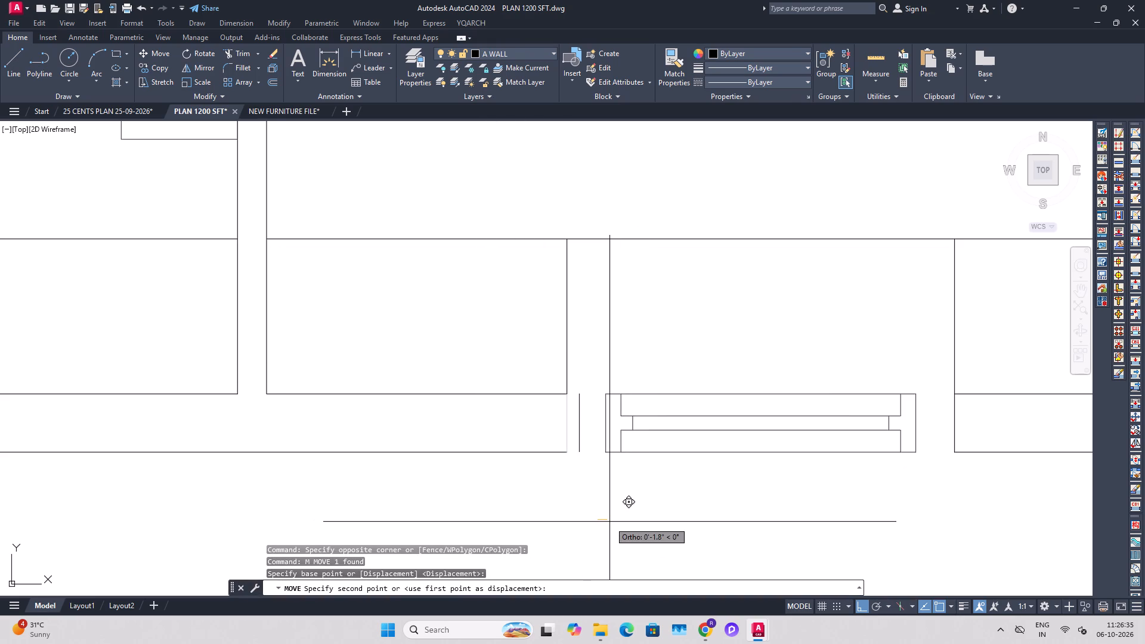
text(6")
key(Return)
Move the right edge line of the right bedroom's wall opening 6" left to meet the window.
middle_drag(771, 462, 694, 453)
drag(801, 327, 829, 349)
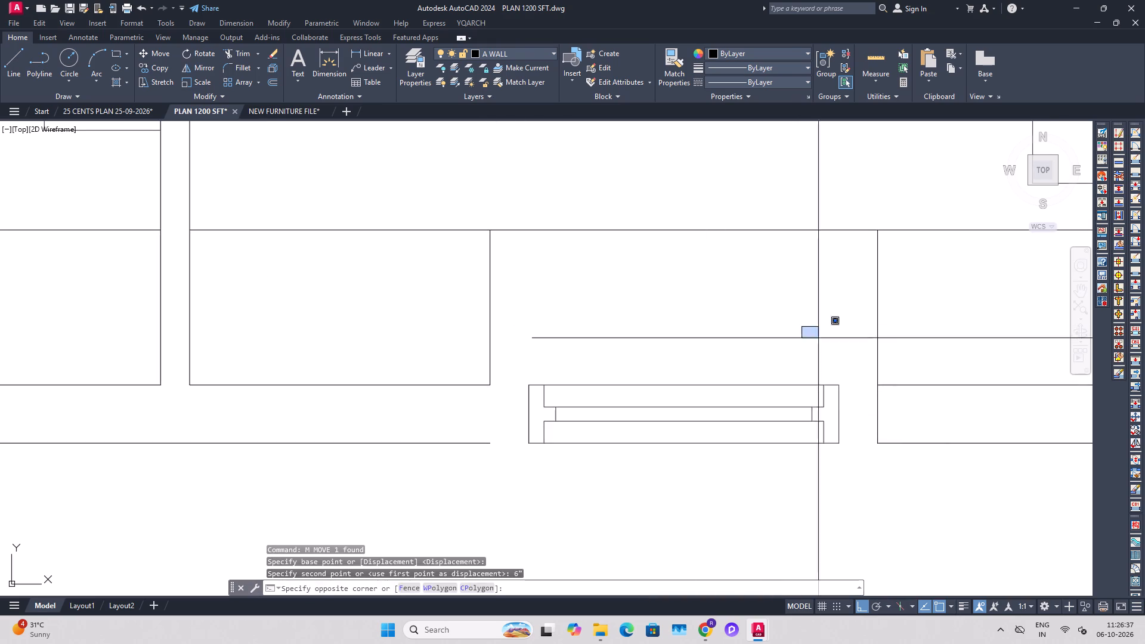
drag(829, 349, 872, 410)
click(903, 493)
key(m)
key(space)
click(902, 509)
text(6")
key(Return)
key(Escape)
Extend the inner and outer bottom wall lines to the moved edges on both sides of the right bedroom's window.
text(EX)
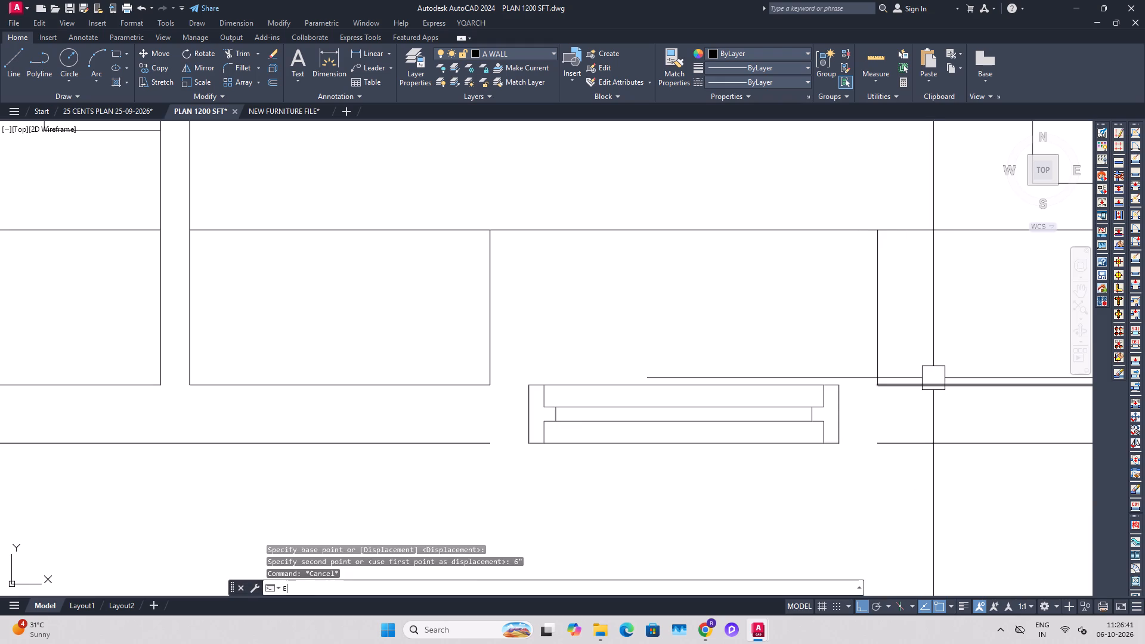
key(space)
click(932, 384)
click(906, 453)
click(414, 382)
click(455, 448)
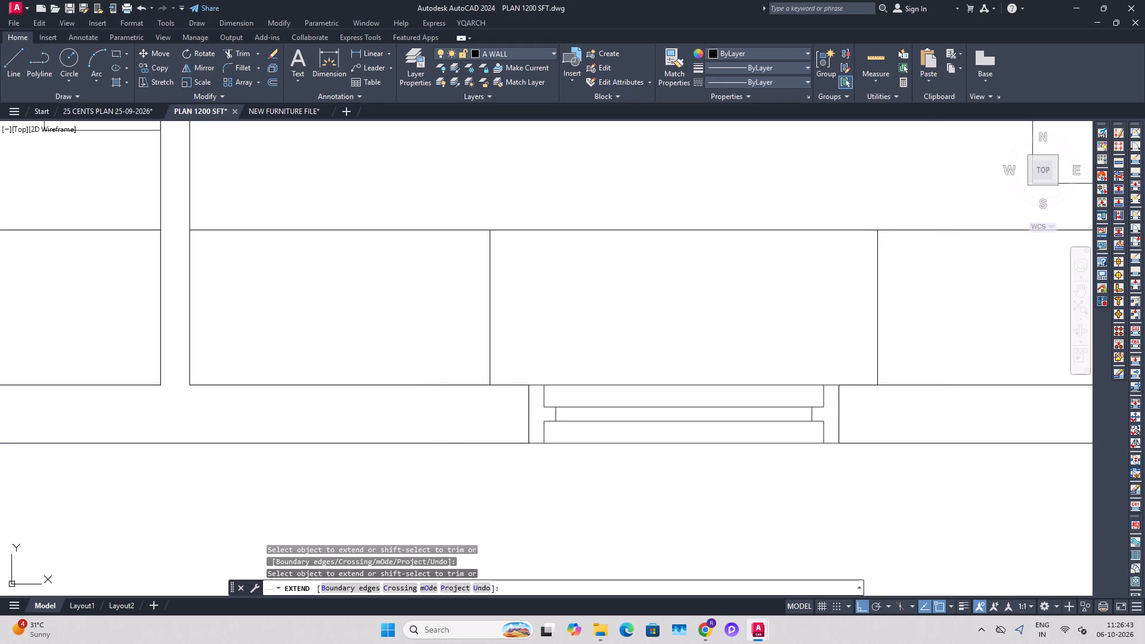
key(Escape)
key(Escape)
Move the end line of the right bedroom's right counter 6" left, in line with the window's edge.
click(903, 301)
click(521, 325)
key(m)
key(space)
click(716, 320)
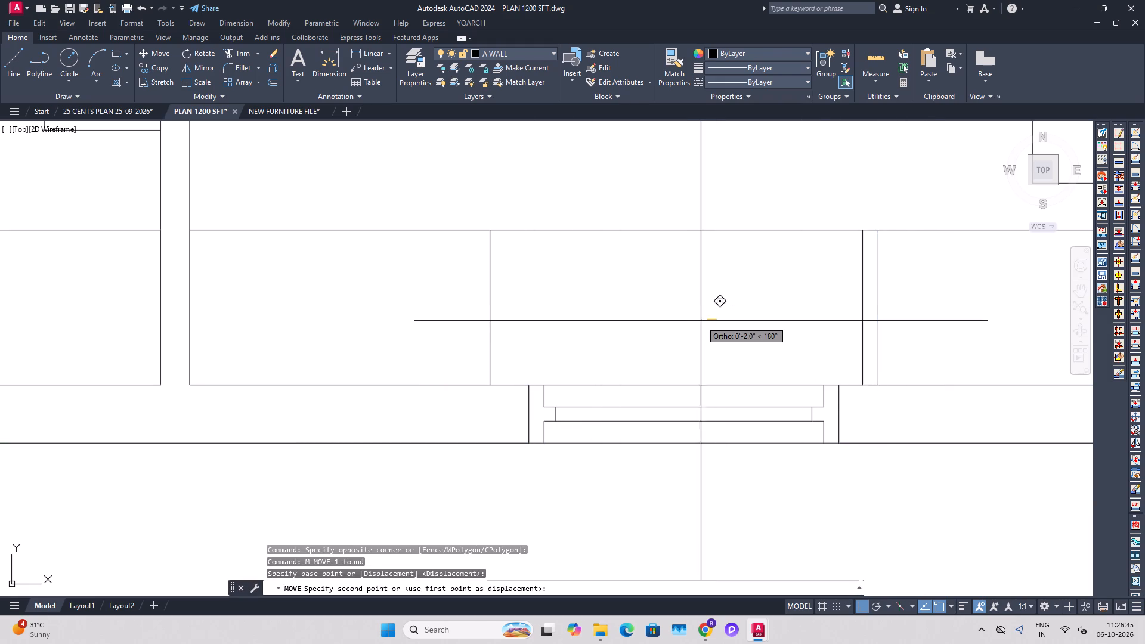
key(7)
key(BackSpace)
text(6")
key(Return)
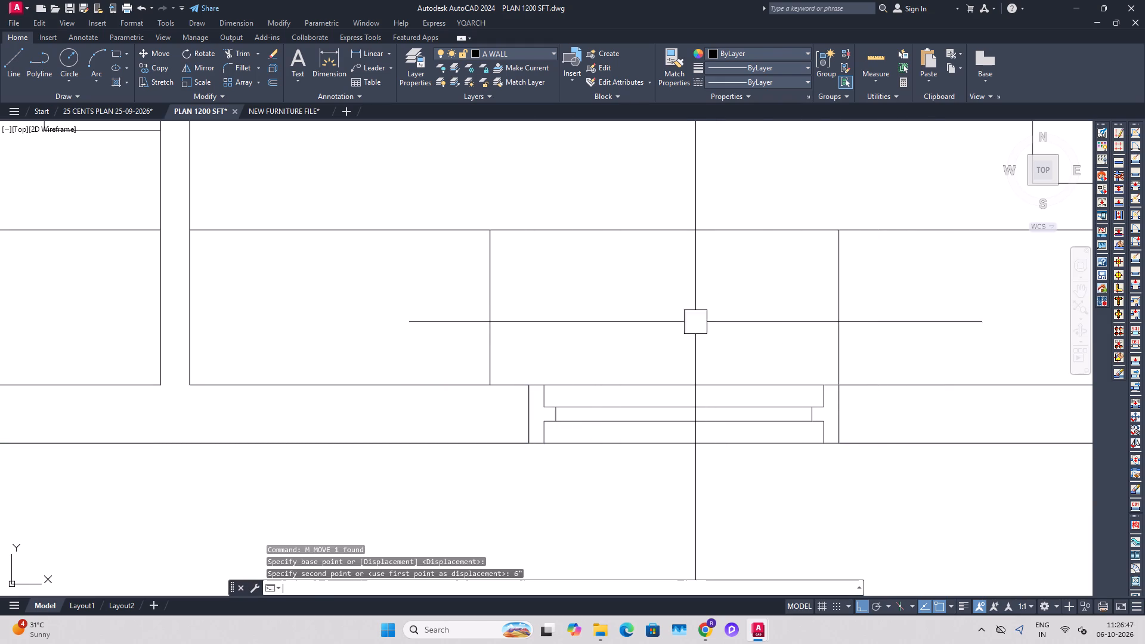
Move the end line of the right bedroom's left counter 6" right, in line with the window's edge.
drag(544, 306, 528, 308)
click(423, 351)
text(M)
key(space)
click(552, 358)
click(565, 357)
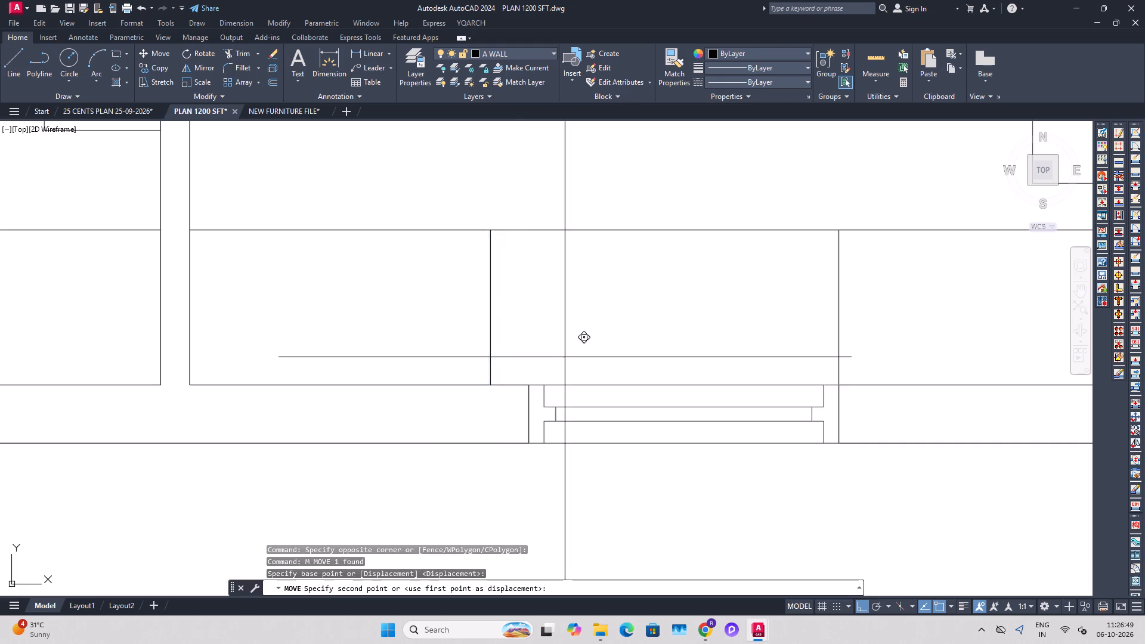
text(6")
key(Return)
scroll(527, 363, down, 3)
key(Escape)
key(Escape)
Draw a horizontal line joining the front edges of the middle bedroom's two counters across the window recess.
middle_drag(340, 362, 434, 380)
scroll(377, 359, up, 1)
key(l)
key(space)
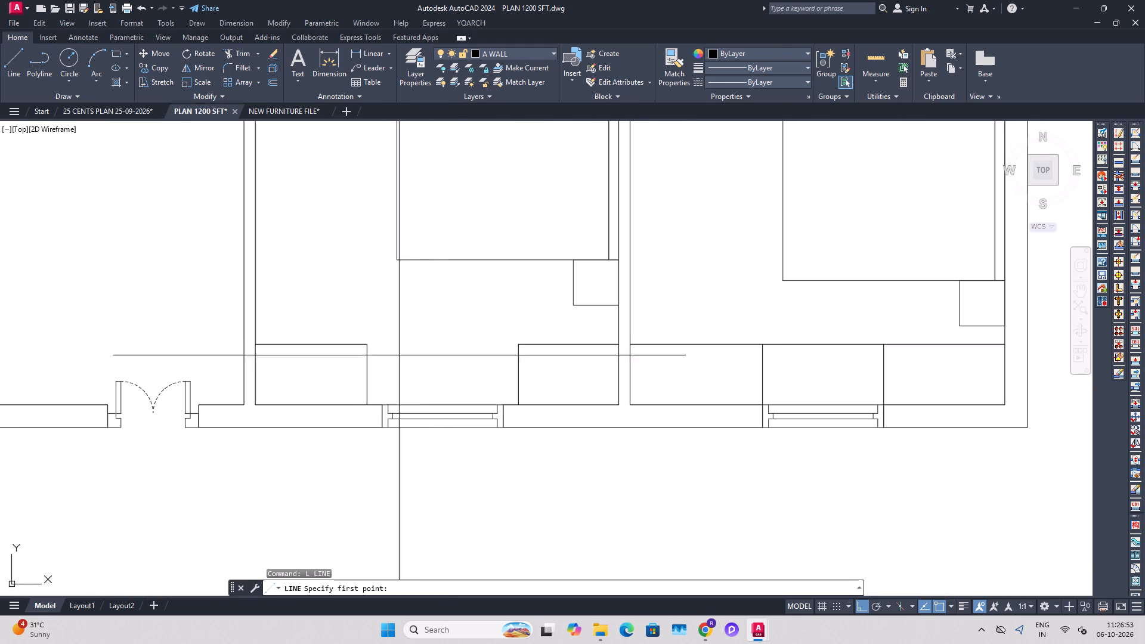
click(363, 343)
click(518, 341)
key(Escape)
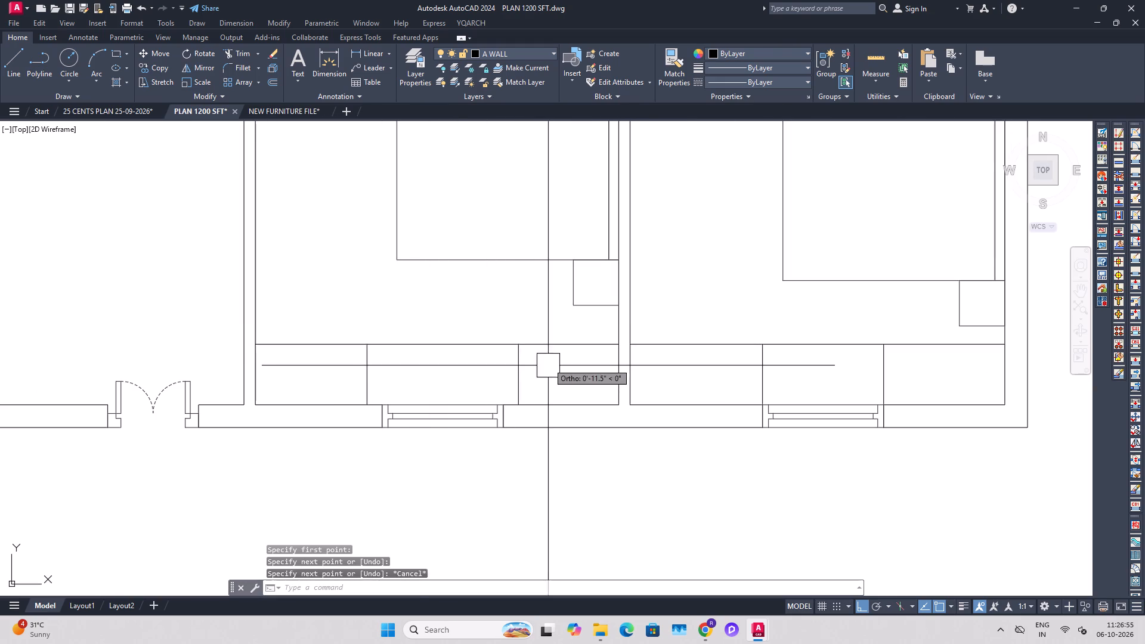
Move the end line of the middle bedroom's right counter 6" left, in line with the window's edge.
click(523, 368)
key(m)
key(space)
click(580, 377)
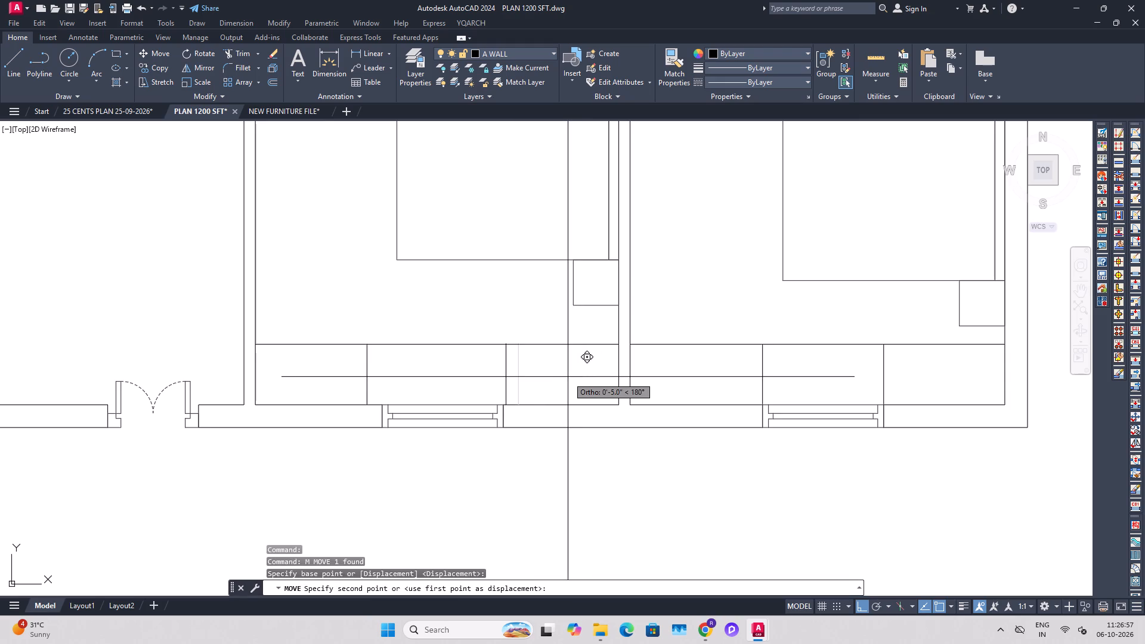
text(6")
key(Return)
Move the end line of the middle bedroom's left counter 6" right, in line with the window's edge.
click(375, 376)
key(m)
key(space)
click(397, 496)
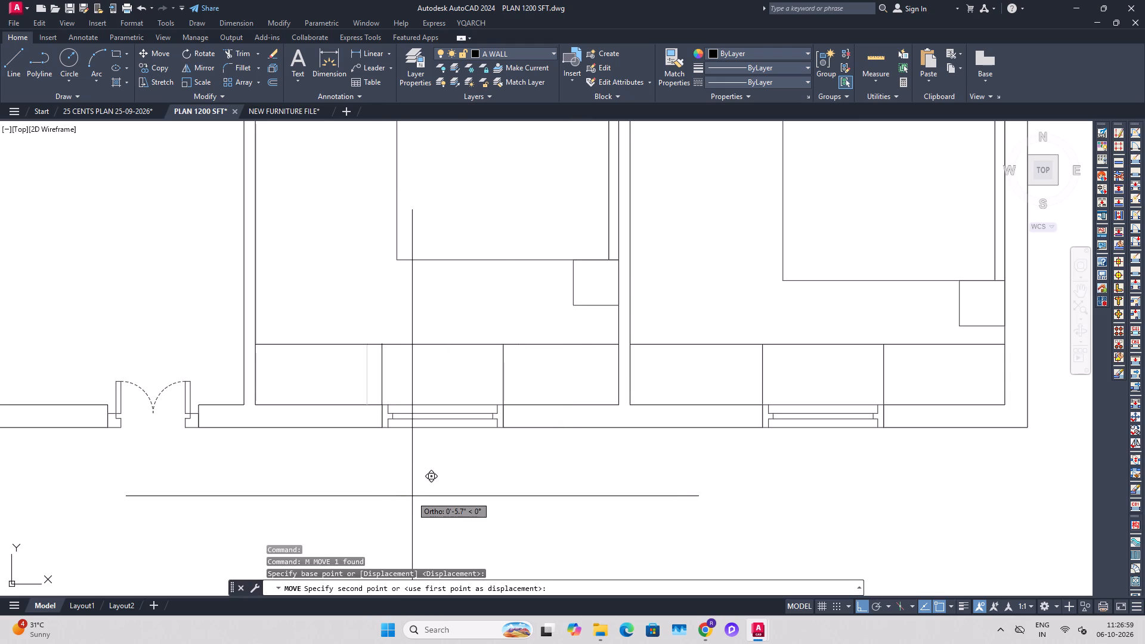
text(6")
key(Return)
Save the drawing.
scroll(426, 362, down, 1)
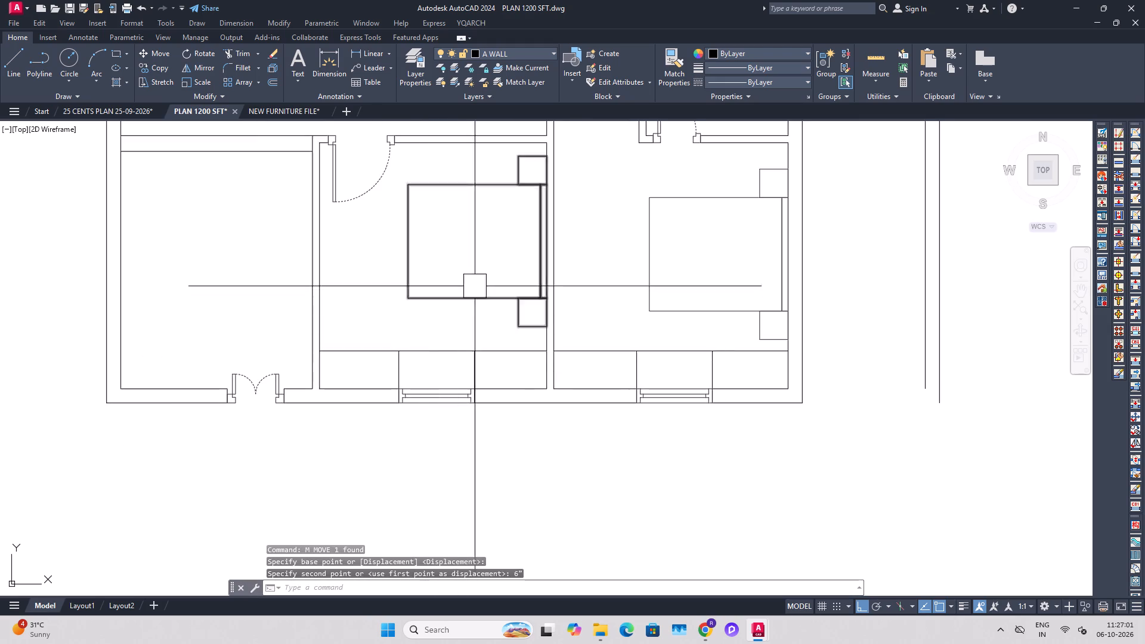
middle_drag(475, 286, 485, 394)
key(Escape)
key(Escape)
middle_drag(491, 311, 503, 367)
key(ctrl+s)
Hatch the middle bedroom's left and right counters, on both sides of the window recess.
middle_drag(426, 442, 449, 393)
key(h)
text(A)
key(space)
key(Escape)
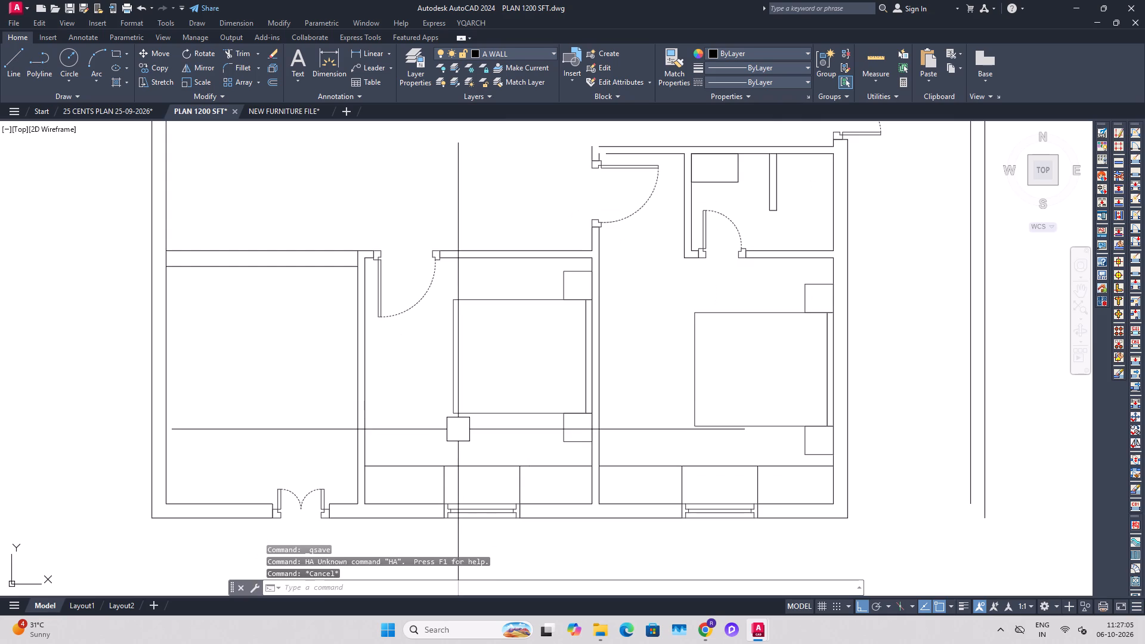
text(HA)
key(space)
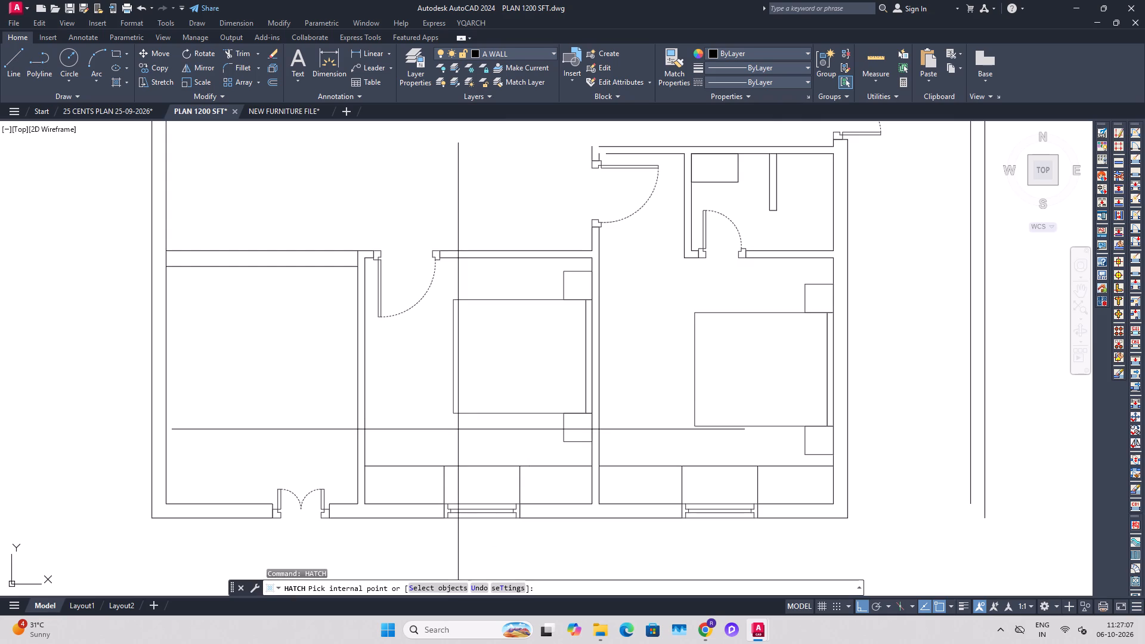
click(423, 481)
click(564, 488)
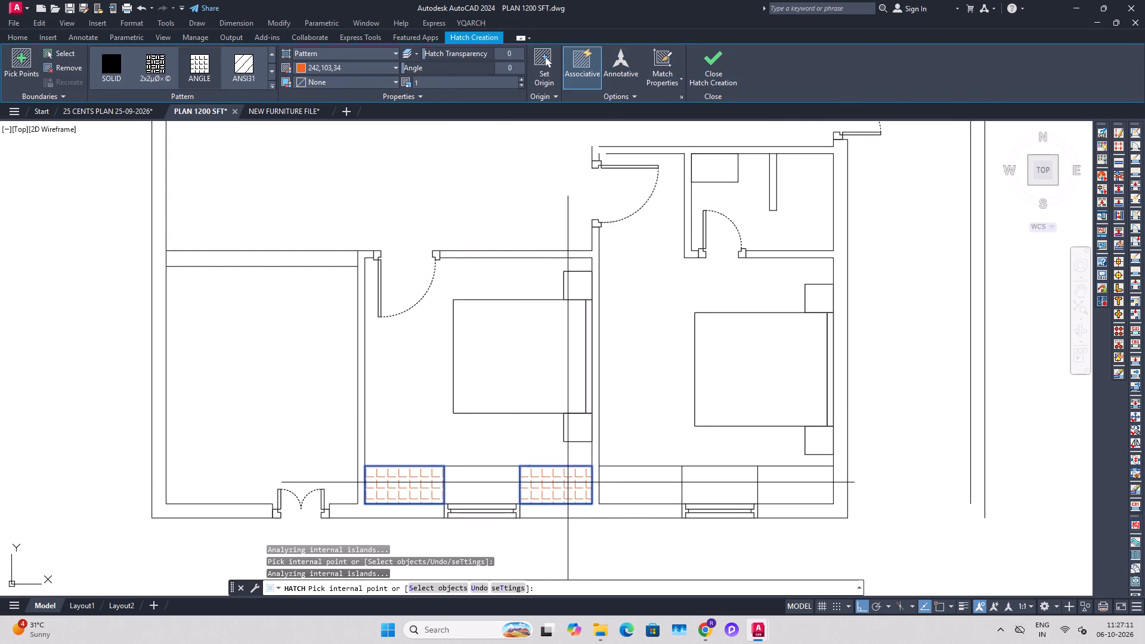
key(Escape)
key(Escape)
Change the middle bedroom counters' hatch to the user-defined line pattern USER.
scroll(562, 485, up, 2)
click(560, 491)
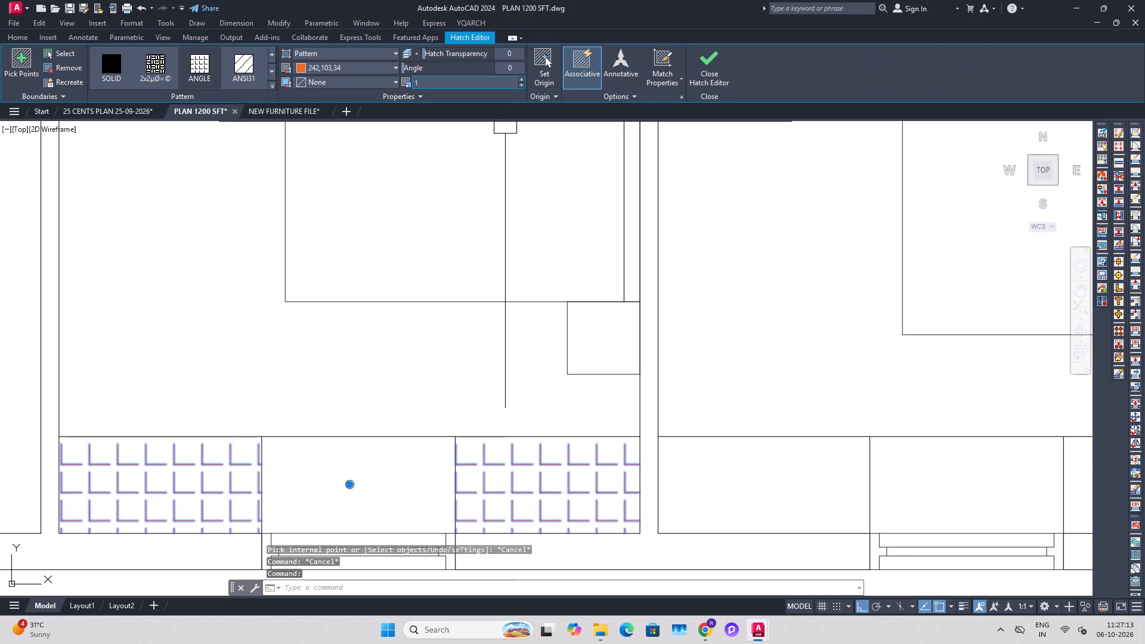
click(274, 83)
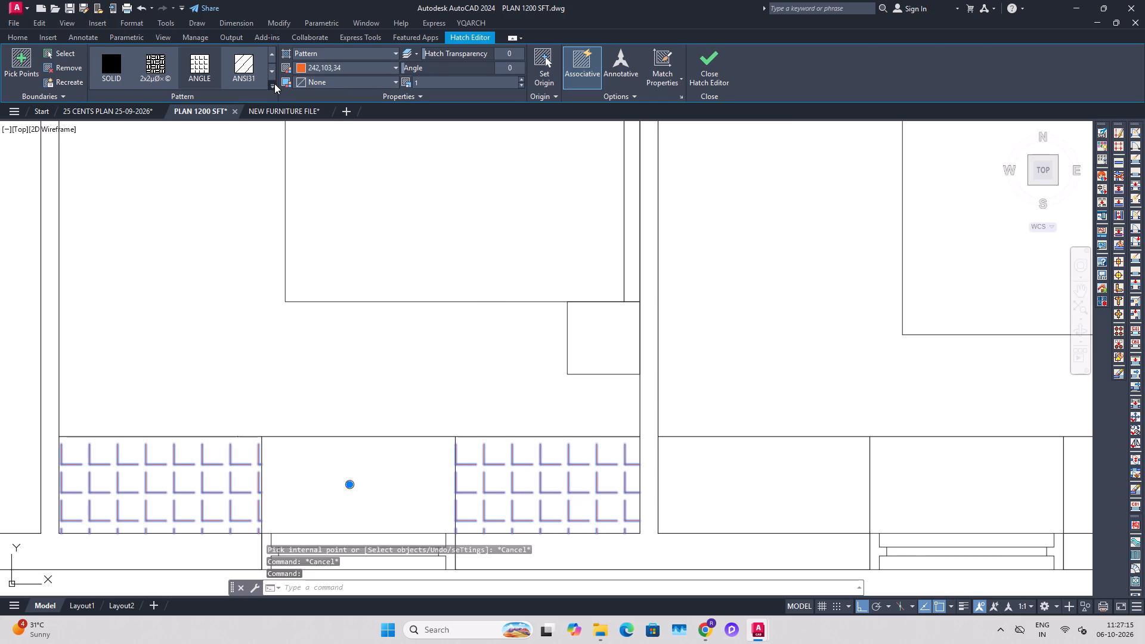
scroll(235, 98, down, 10)
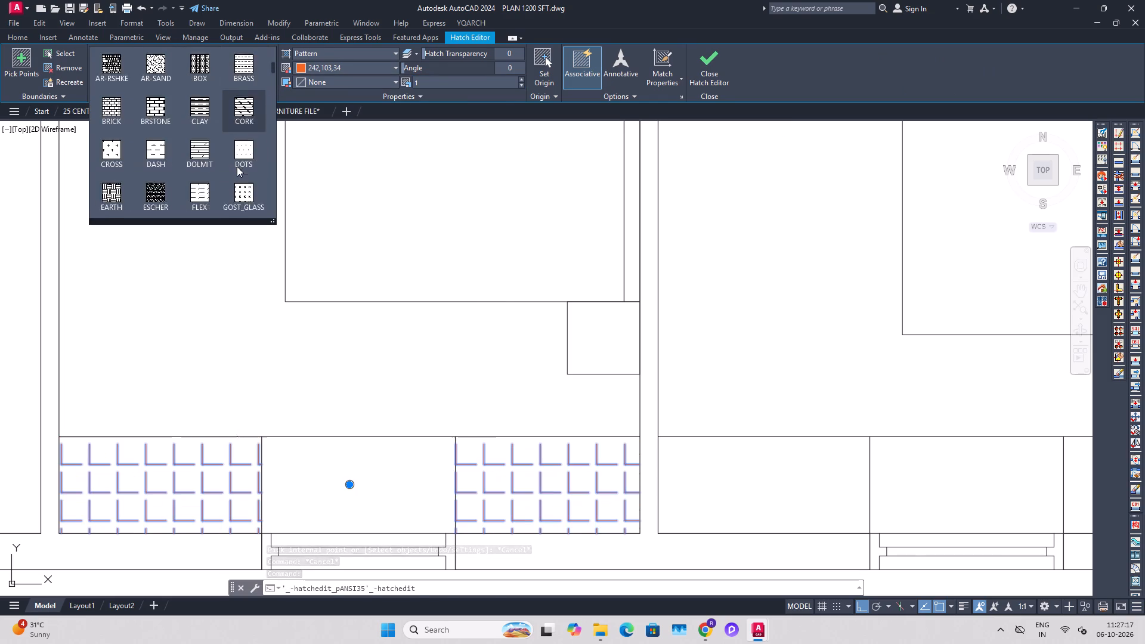
scroll(237, 166, down, 20)
scroll(237, 166, down, 20)
scroll(237, 166, down, 2)
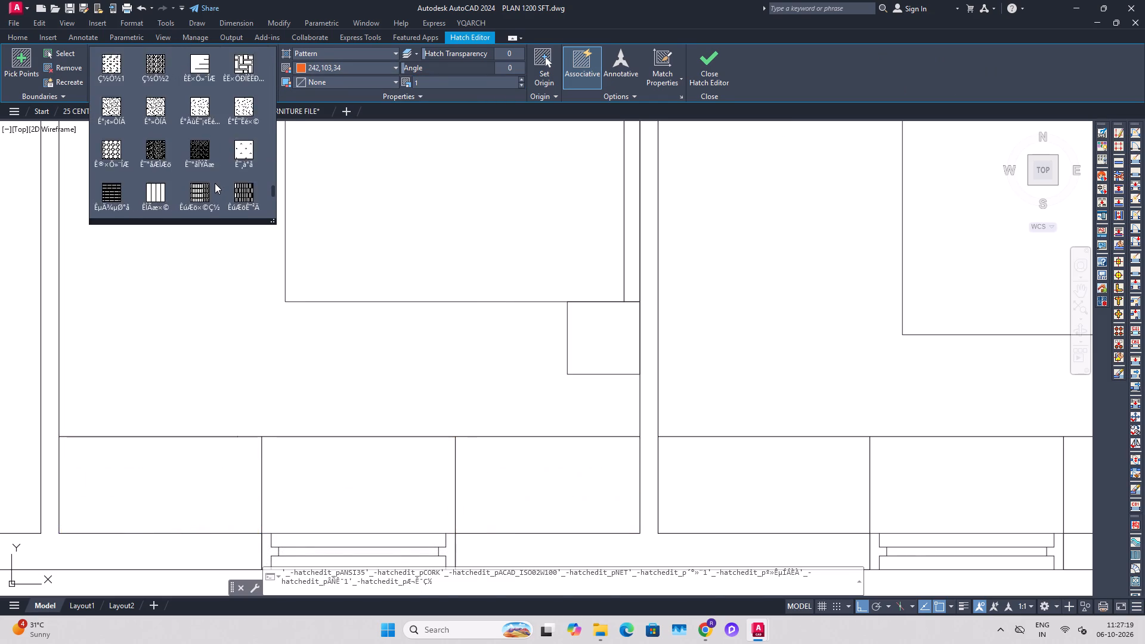
scroll(215, 183, down, 12)
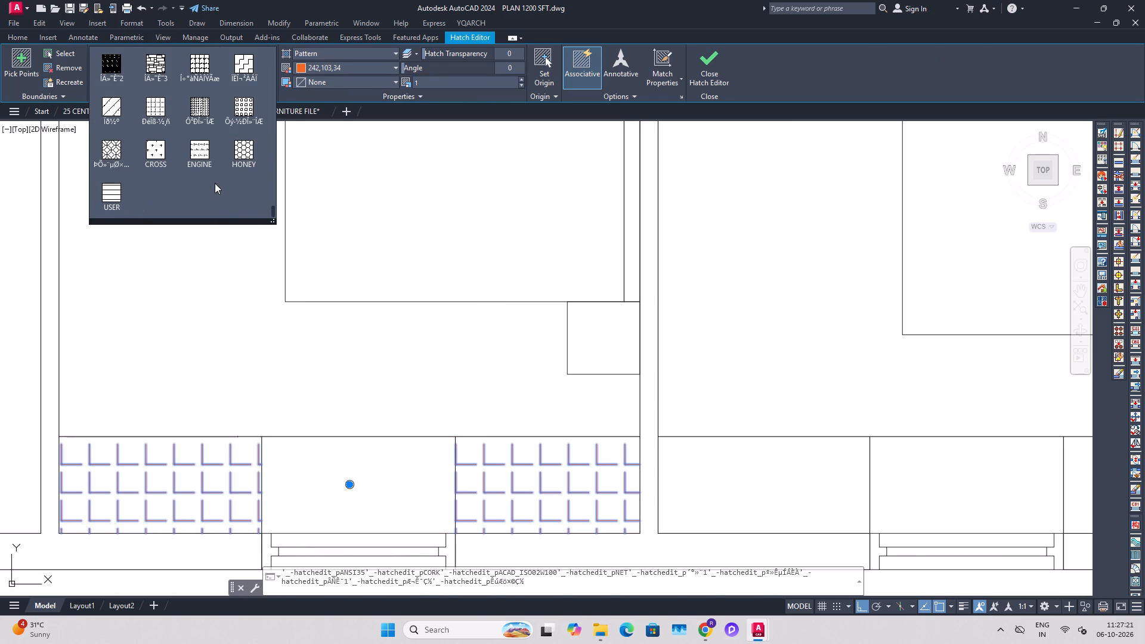
click(107, 199)
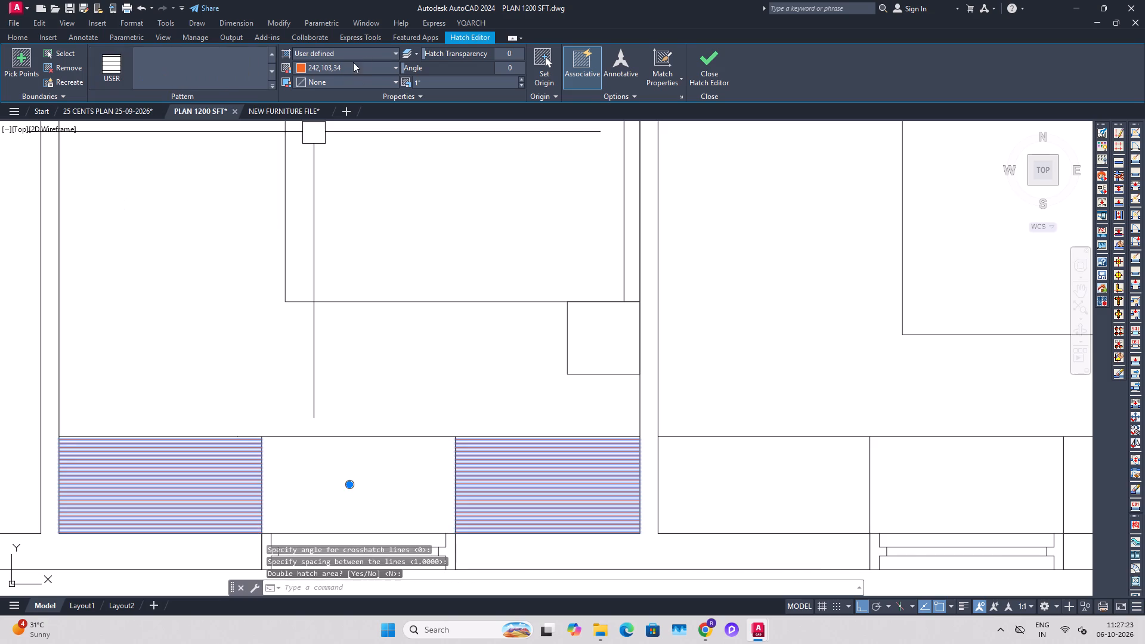
Set the middle bedroom counters' hatch colour to light grey 199,200,202.
click(349, 71)
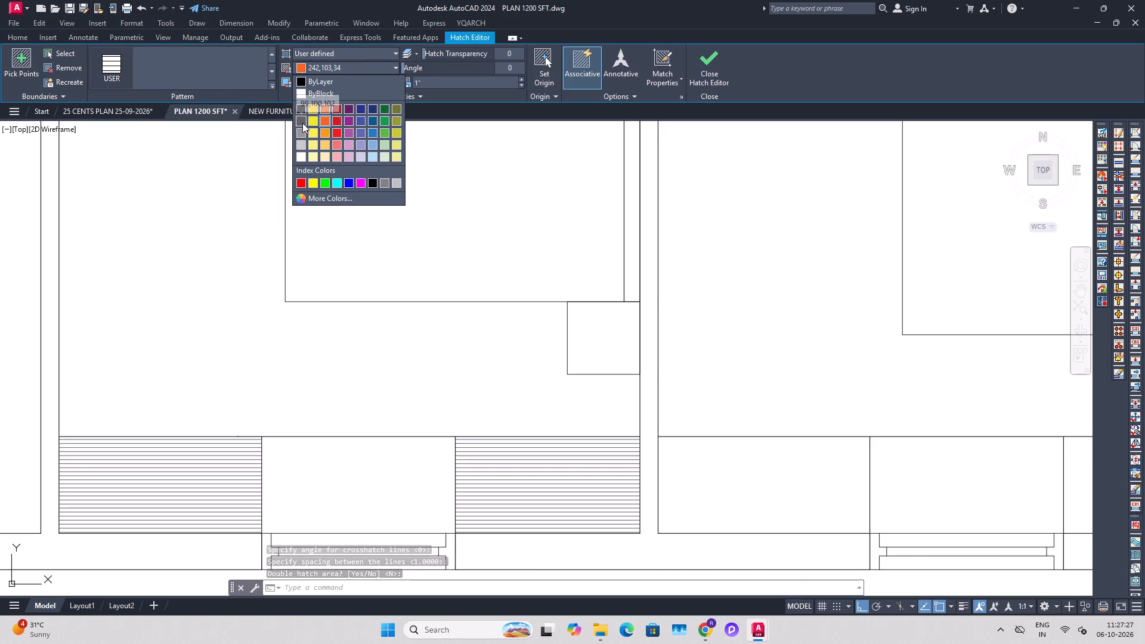
click(302, 146)
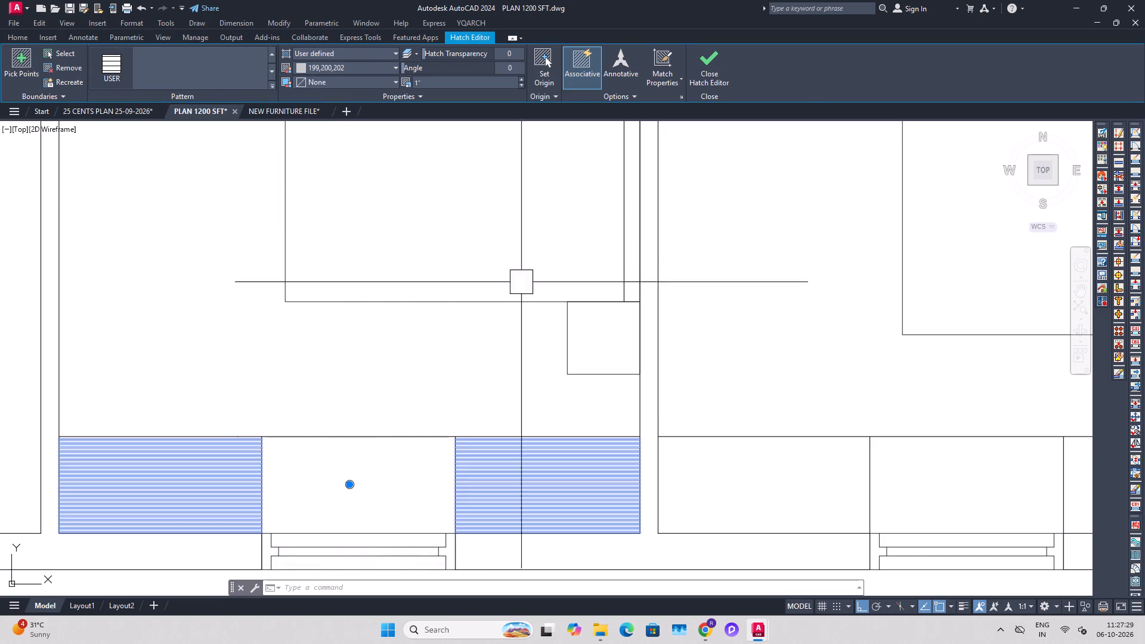
key(Escape)
key(Escape)
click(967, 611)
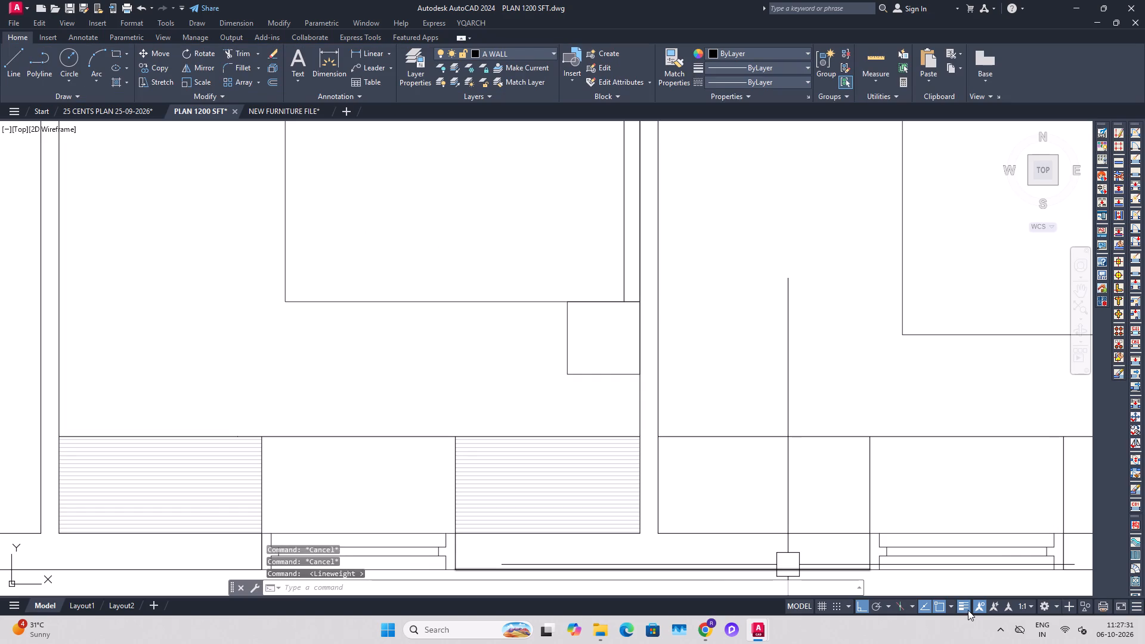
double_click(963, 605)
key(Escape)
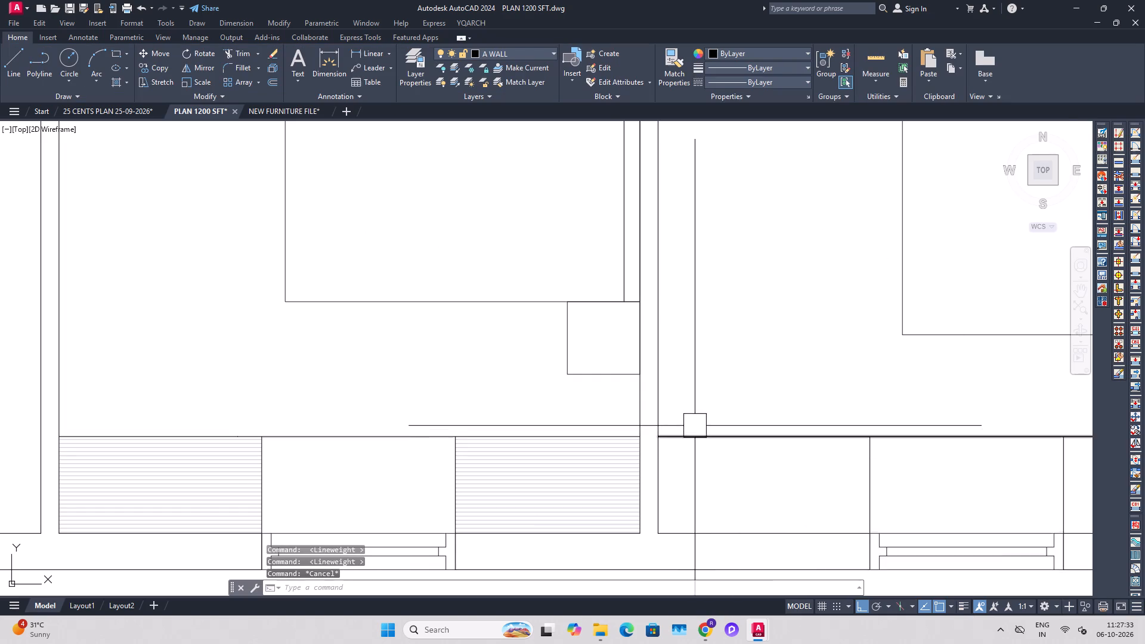
Set the angle of the middle bedroom counters' hatch to 90.
scroll(694, 426, down, 1)
middle_drag(692, 376, 680, 424)
scroll(582, 350, down, 1)
middle_drag(633, 441, 611, 431)
scroll(568, 432, up, 1)
middle_drag(611, 451, 610, 451)
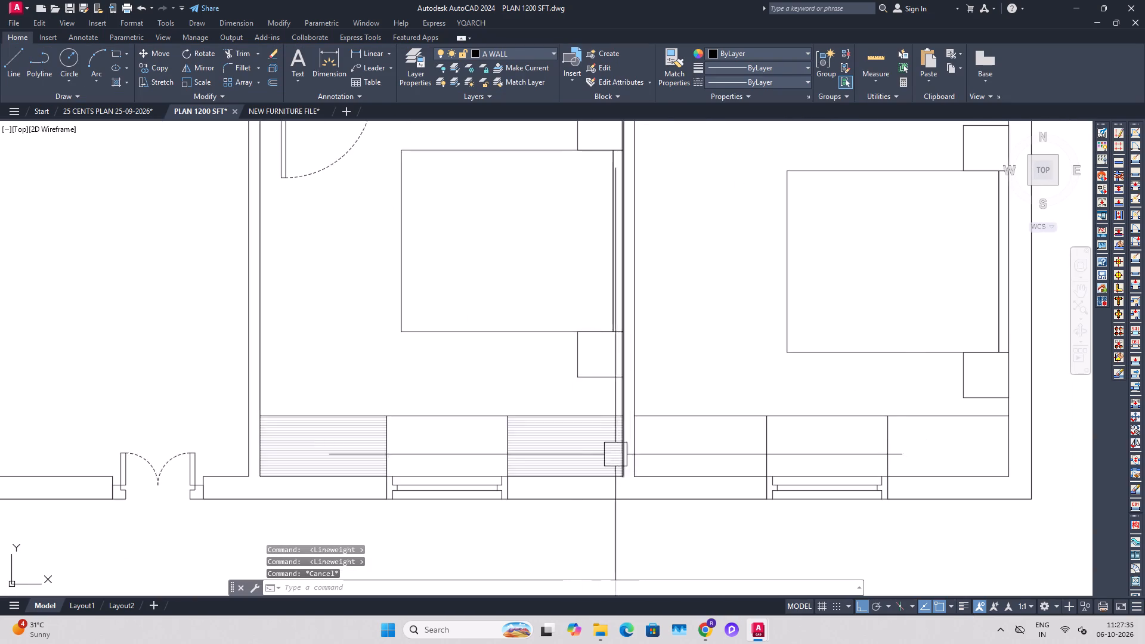
middle_drag(610, 451, 601, 431)
scroll(601, 433, up, 3)
click(562, 434)
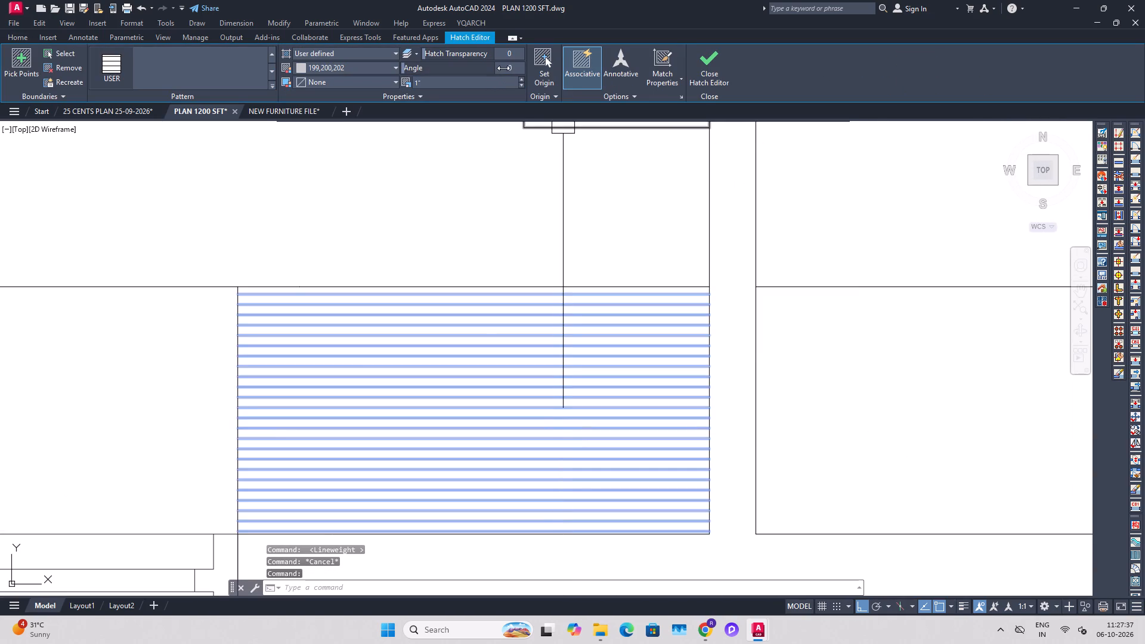
click(506, 68)
key(9)
key(0)
key(Return)
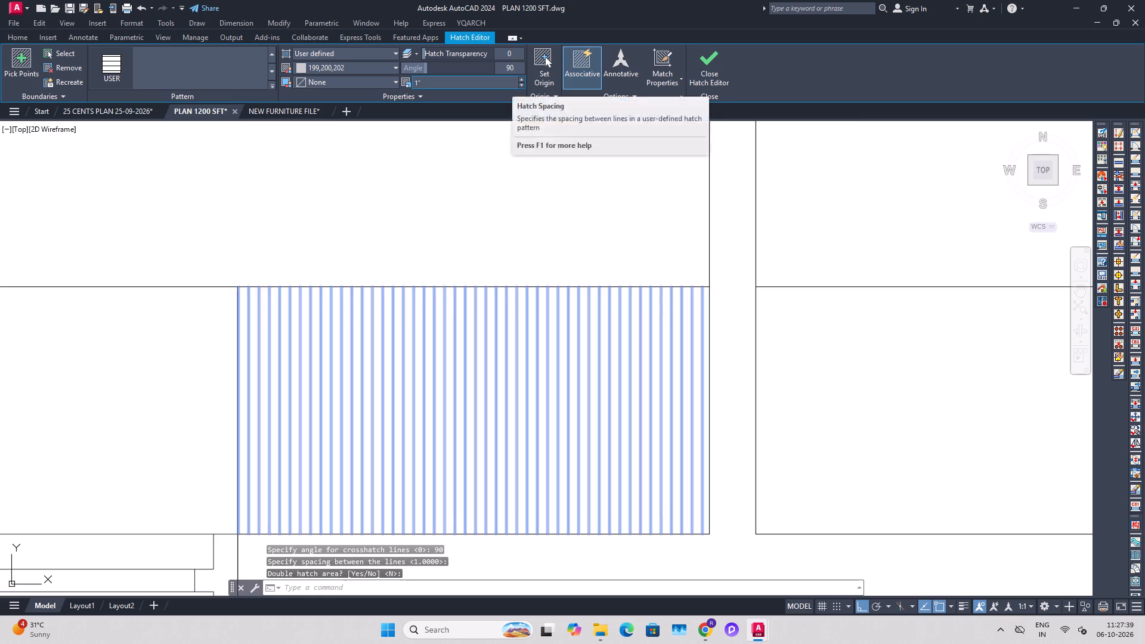
scroll(532, 273, down, 2)
key(Escape)
key(Escape)
Hatch the right bedroom's left and right counters, on both sides of the window recess.
middle_drag(532, 332, 500, 371)
key(h)
key(a)
key(space)
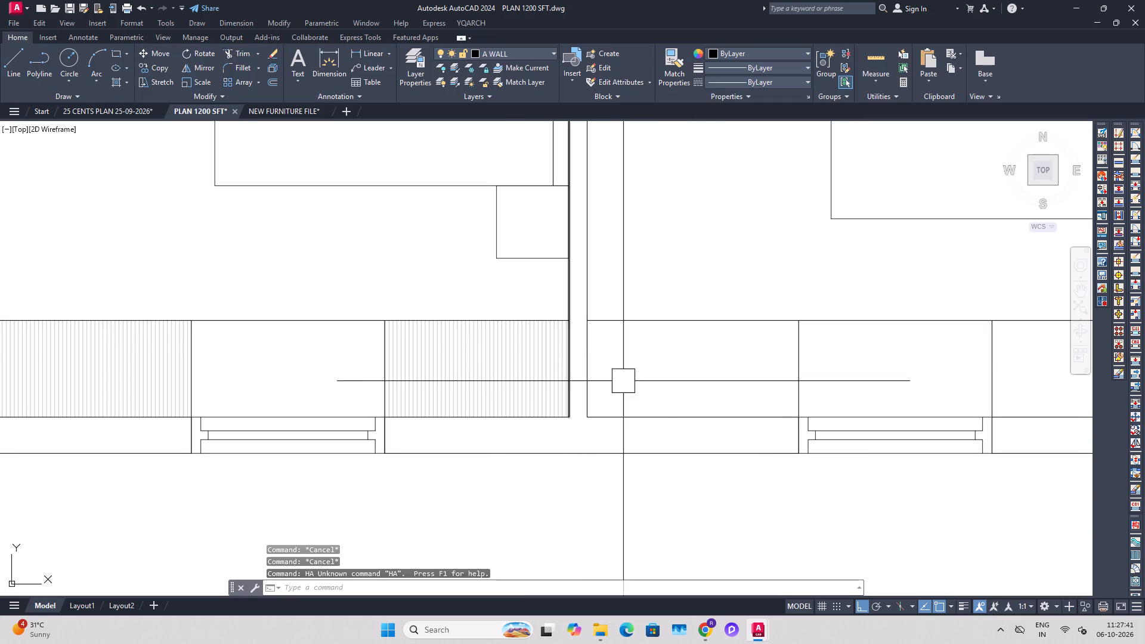
text(HA)
key(space)
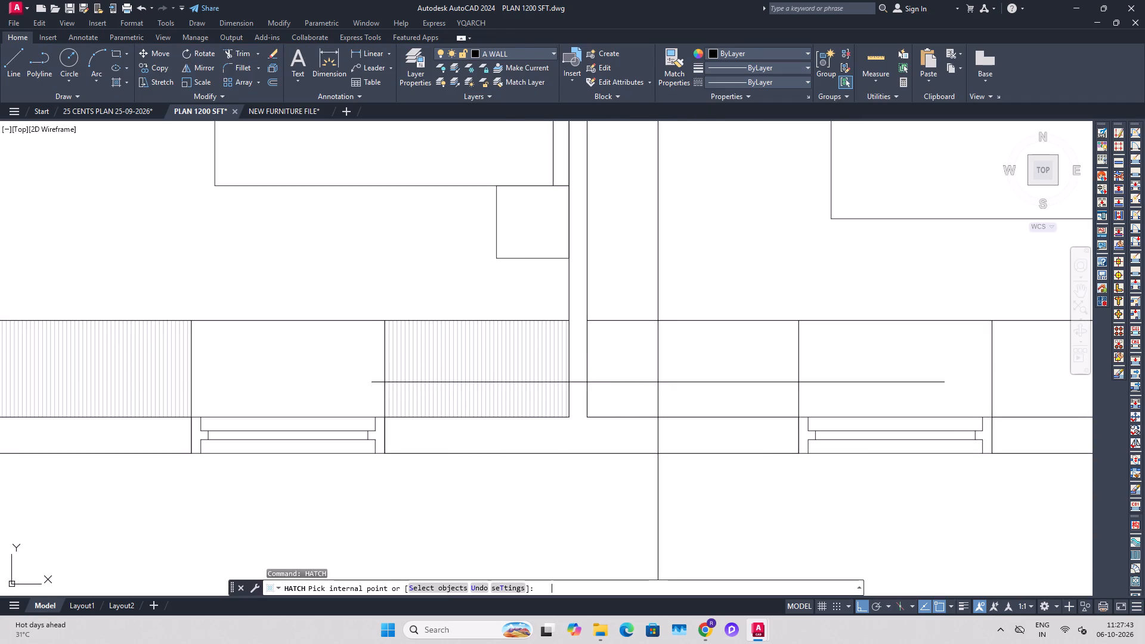
click(658, 382)
middle_drag(722, 394, 478, 391)
click(820, 386)
key(Escape)
key(Escape)
Match the right bedroom counters' hatch properties to the grey vertical-line hatch of the middle bedroom's counters.
key(m)
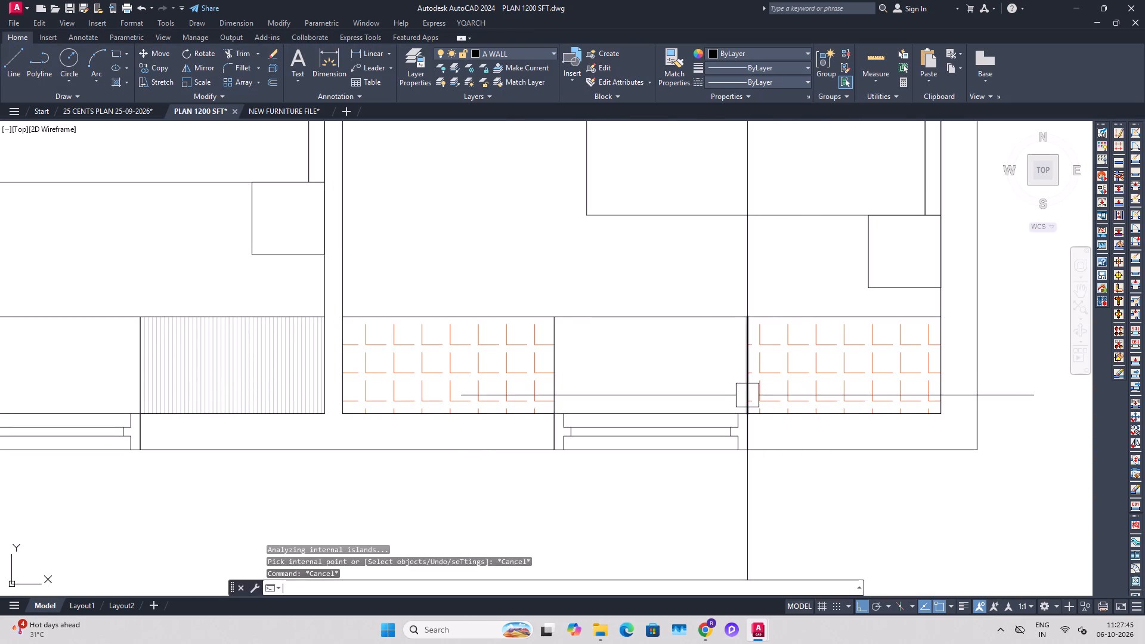
text(A)
key(space)
click(259, 361)
click(450, 375)
key(Escape)
scroll(549, 370, down, 2)
middle_drag(627, 326, 658, 363)
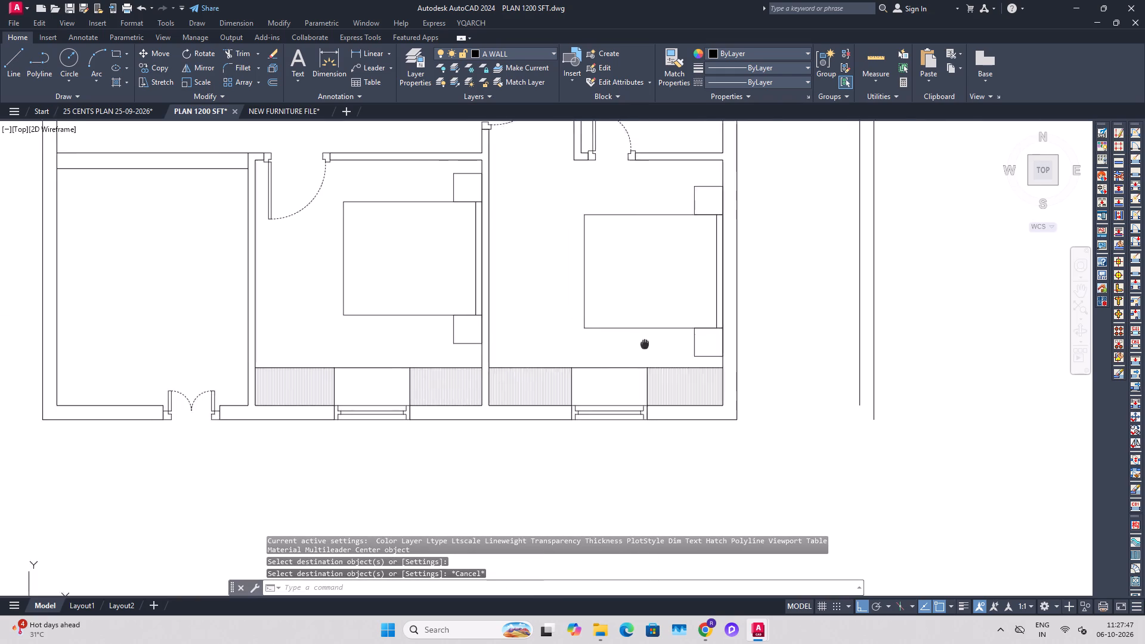
middle_drag(658, 363, 687, 400)
key(Escape)
key(Escape)
Save the drawing with the hatched bedroom counters.
middle_drag(568, 284, 575, 347)
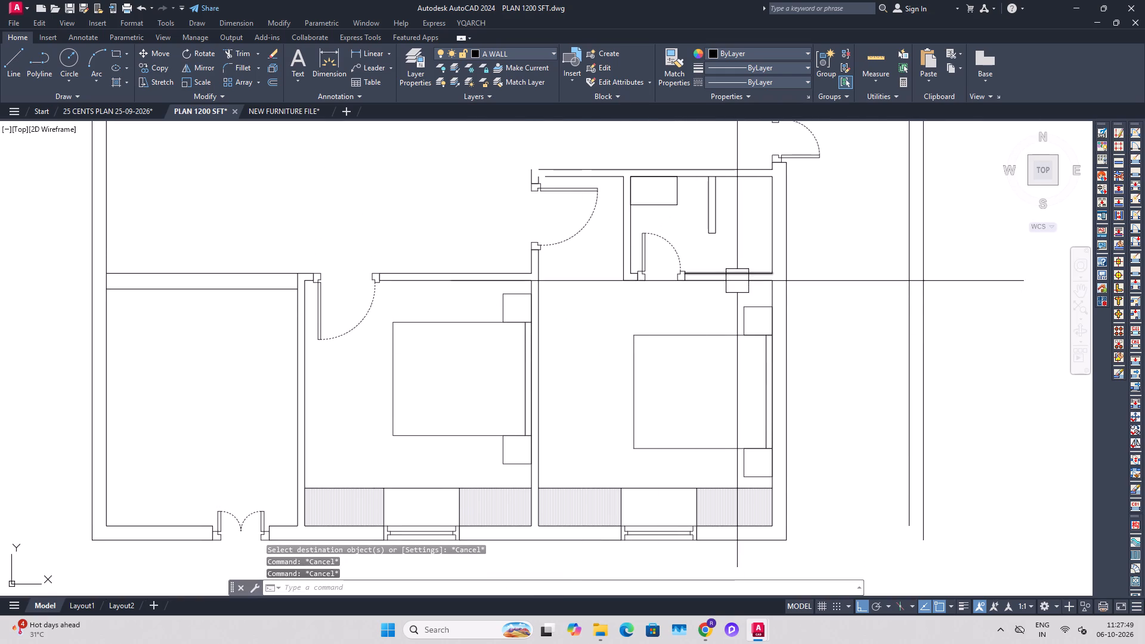
key(Escape)
key(ctrl+s)
Look over the floor plan from the bedrooms up to the hall and kitchen for remaining corrections.
middle_drag(380, 398, 542, 398)
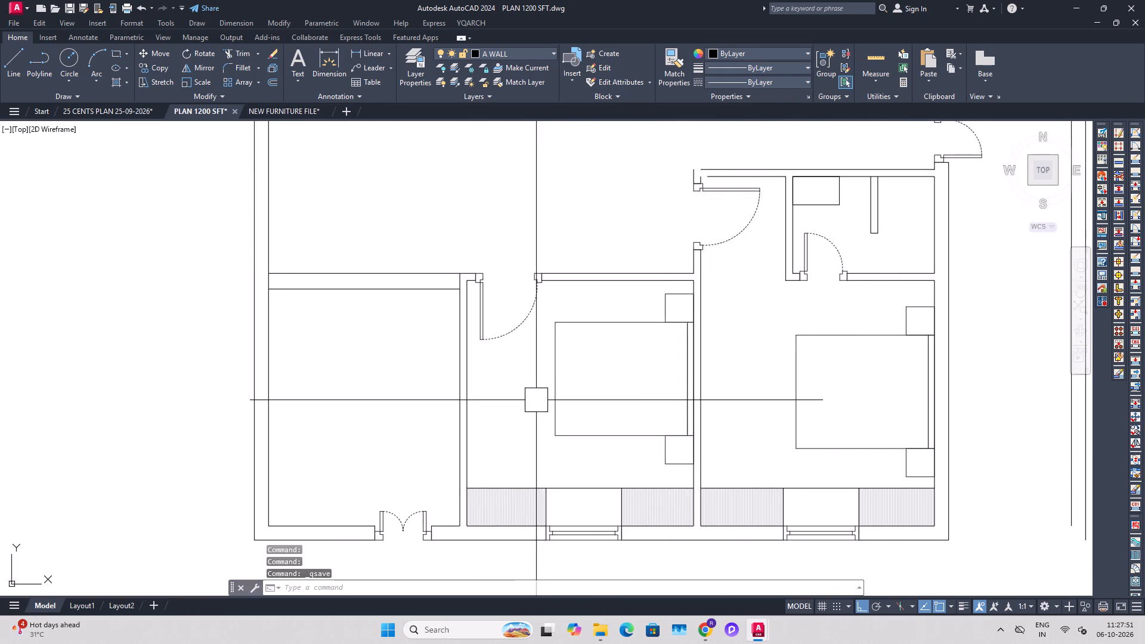
scroll(536, 400, down, 2)
middle_drag(498, 320, 499, 371)
scroll(494, 363, up, 1)
scroll(482, 419, up, 1)
middle_drag(499, 438, 521, 426)
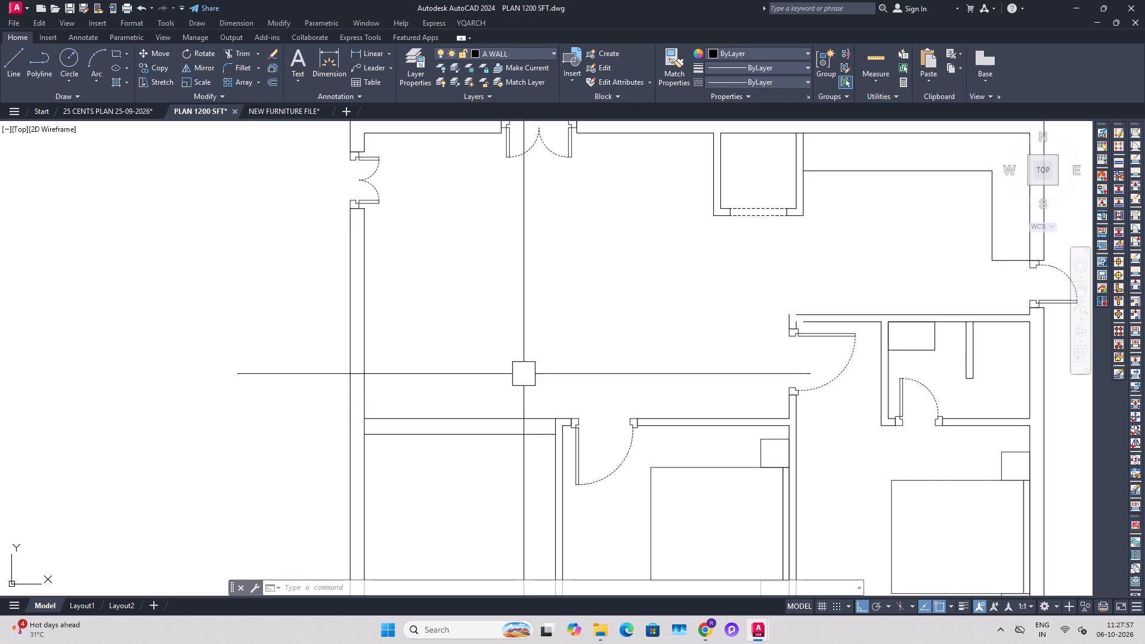
middle_drag(541, 341, 544, 394)
middle_drag(598, 457, 592, 343)
scroll(601, 345, down, 1)
middle_drag(606, 341, 606, 394)
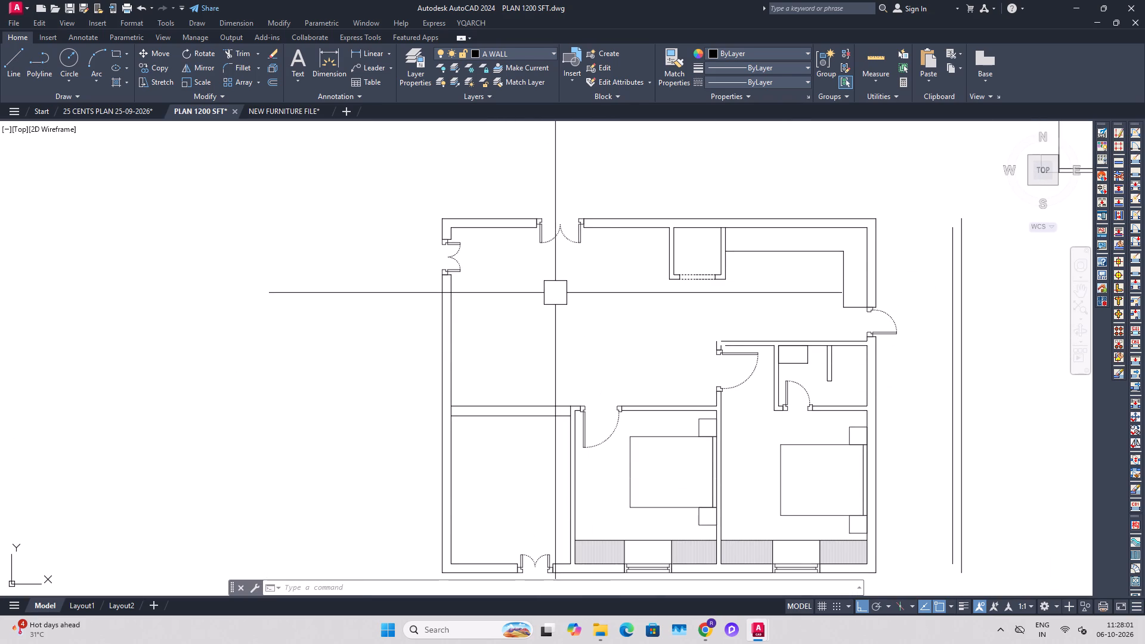
Move the small room with the dashed opening, beside the kitchen counter, 4.5" to the left.
scroll(744, 354, up, 2)
middle_drag(740, 324, 698, 392)
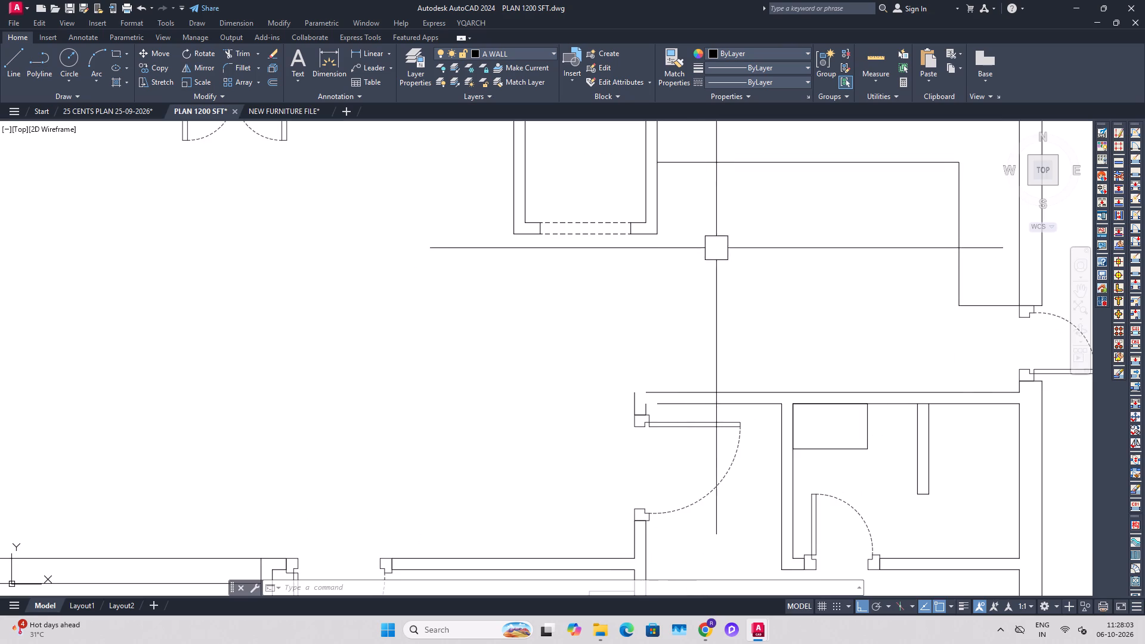
middle_drag(719, 253, 725, 327)
click(715, 265)
click(466, 332)
middle_drag(685, 342, 694, 336)
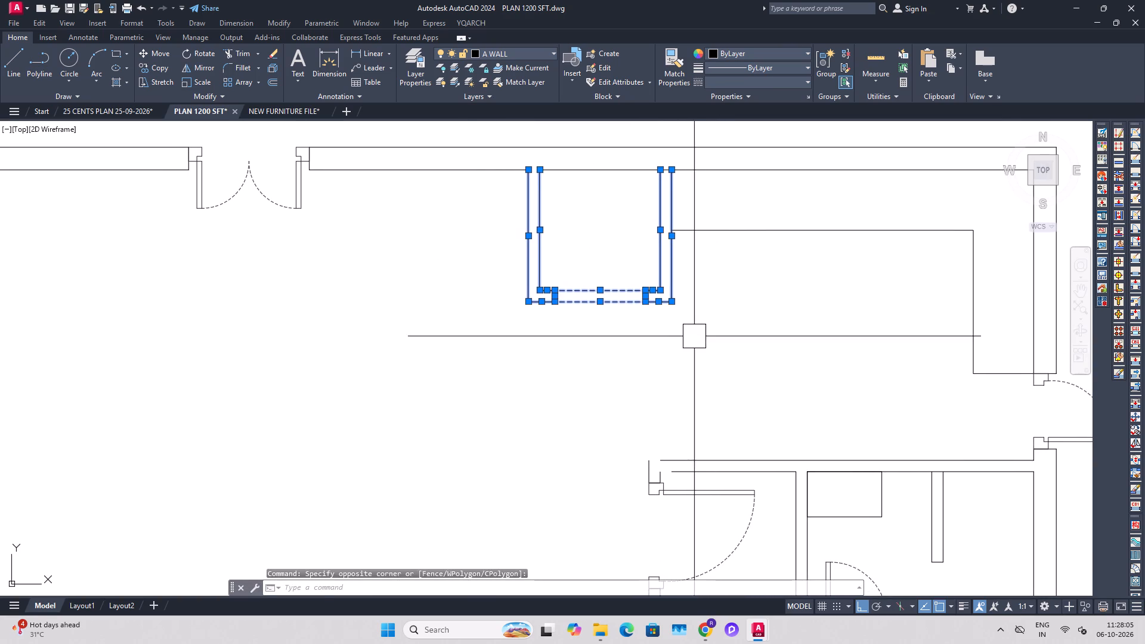
text(M)
key(space)
click(696, 336)
text(4.5")
key(Return)
key(Escape)
key(Escape)
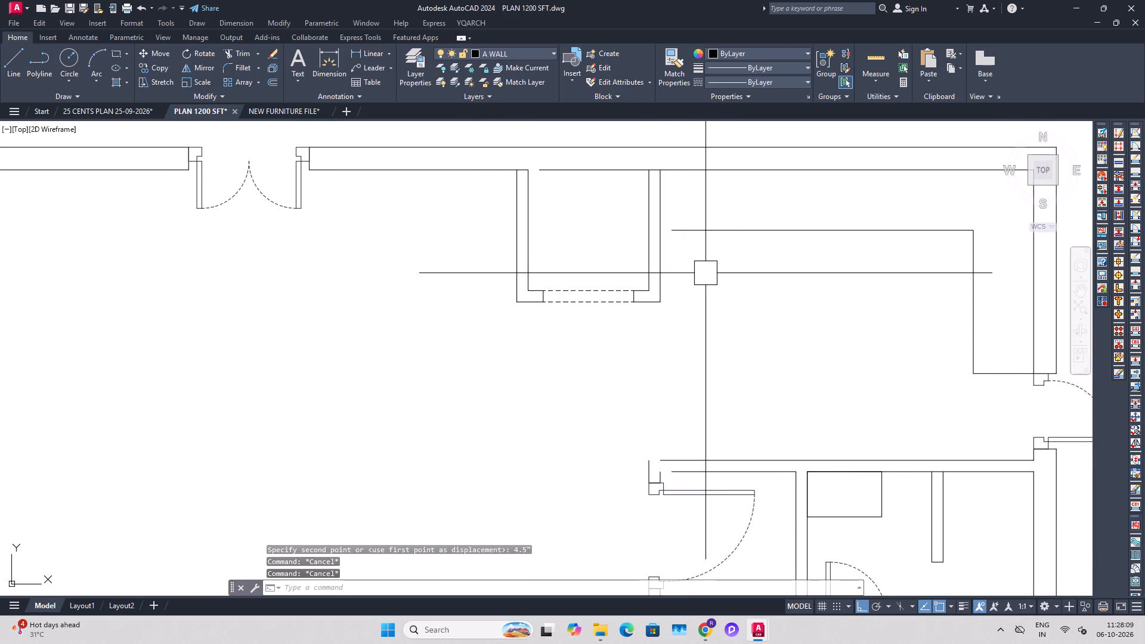
Extend the kitchen counter's front line to the moved small room's right wall.
text(EX)
key(space)
click(698, 222)
key(Escape)
key(Escape)
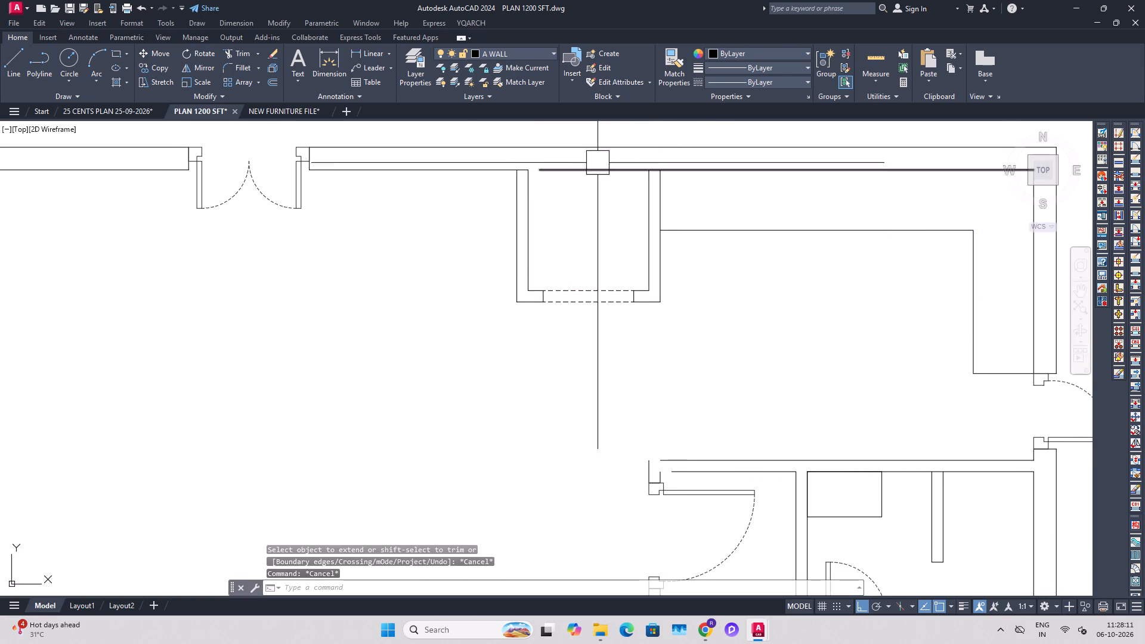
Join the two inner top wall lines on either side of the small room's left wall into one line.
scroll(503, 160, up, 2)
drag(476, 173, 496, 177)
click(648, 178)
text(J)
key(space)
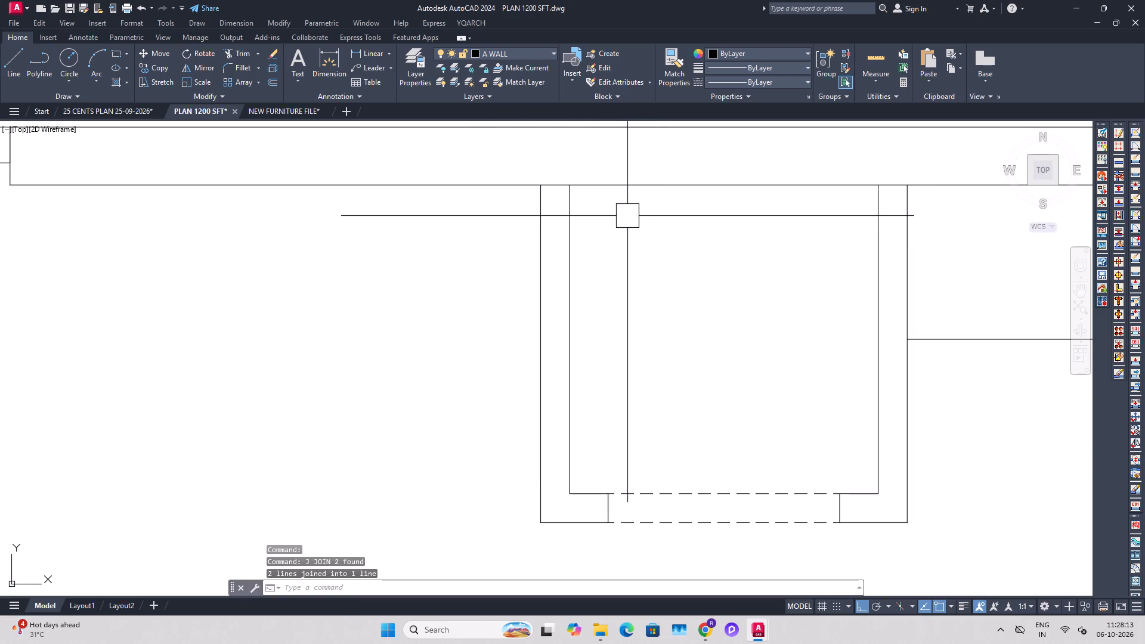
Trim the inner top wall line between the two faces of the small room's left wall.
text(TR)
key(space)
scroll(544, 169, up, 2)
click(562, 200)
key(Escape)
scroll(563, 201, down, 4)
Fillet the outer and inner wall line pairs into a closed corner above the door of the bedroom with the attached bathroom.
middle_drag(662, 367, 655, 359)
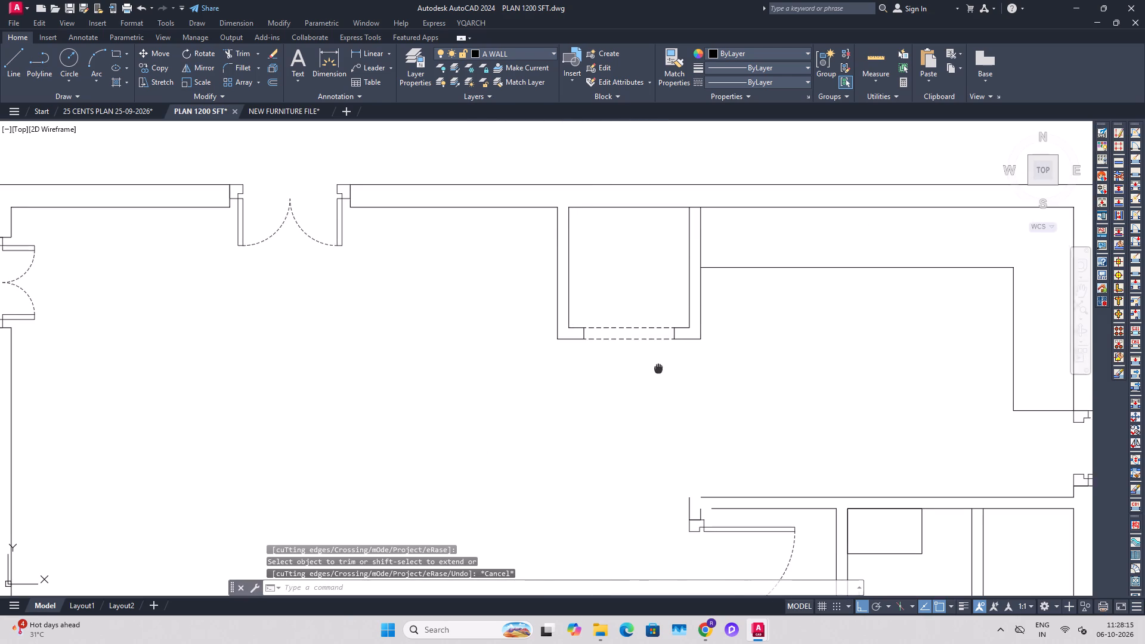
middle_drag(655, 359, 649, 326)
scroll(705, 453, up, 2)
key(f)
key(space)
scroll(674, 466, up, 1)
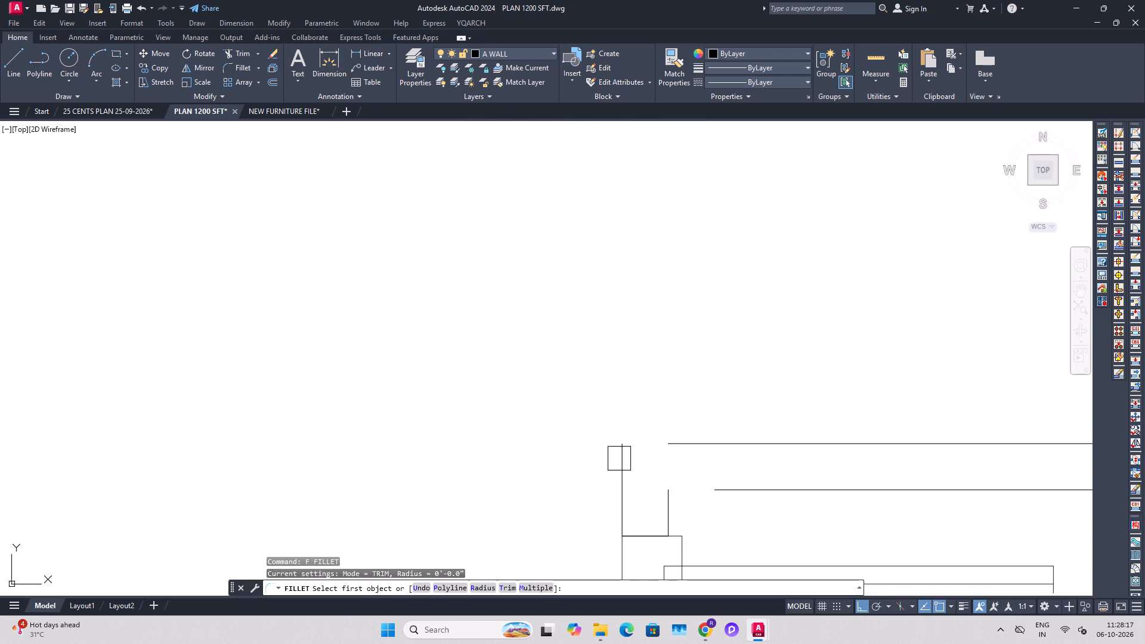
click(615, 457)
click(678, 451)
text(F)
key(space)
click(674, 492)
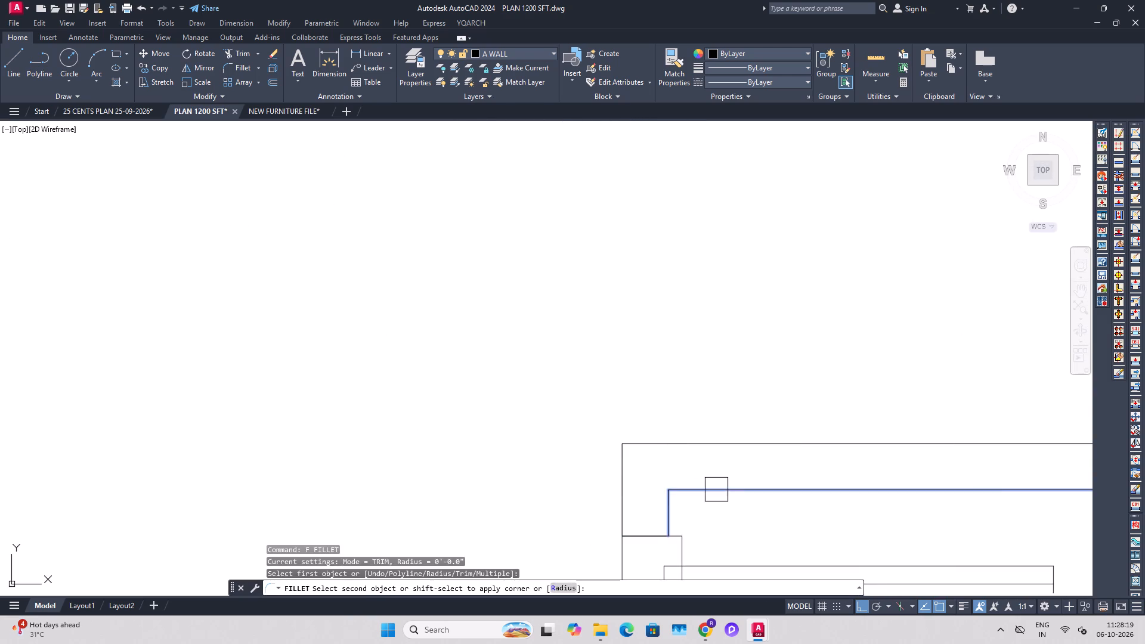
click(716, 490)
key(Escape)
Save the PLAN 1200 SFT drawing.
scroll(673, 414, down, 3)
middle_drag(667, 326, 669, 345)
key(Escape)
key(ctrl+s)
scroll(677, 343, down, 1)
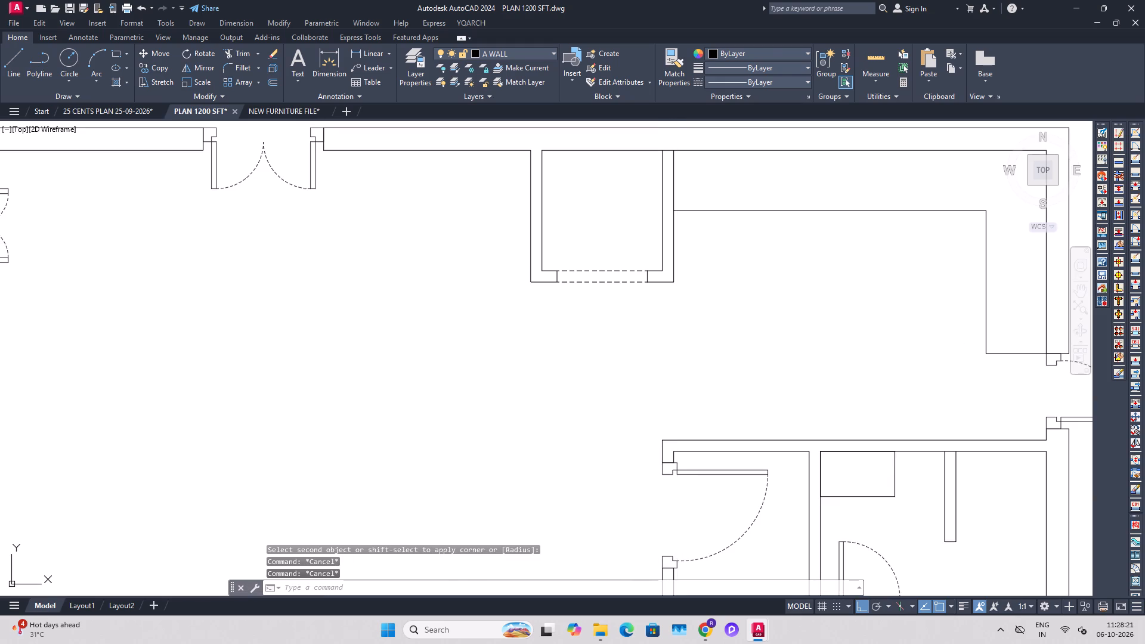
scroll(698, 374, down, 1)
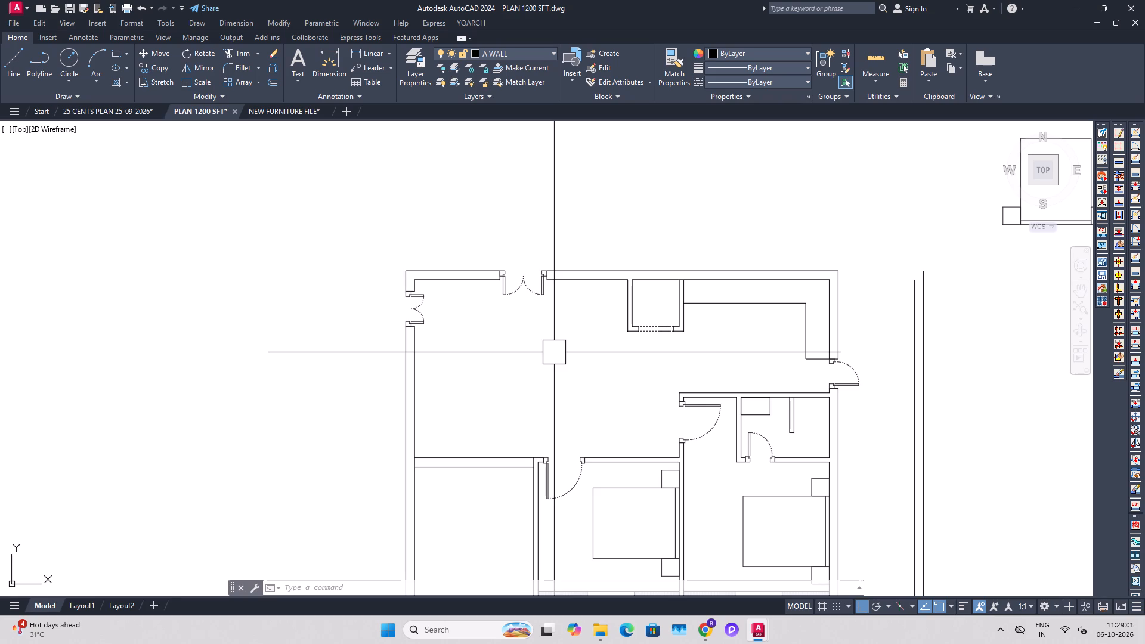
key(Escape)
key(Escape)
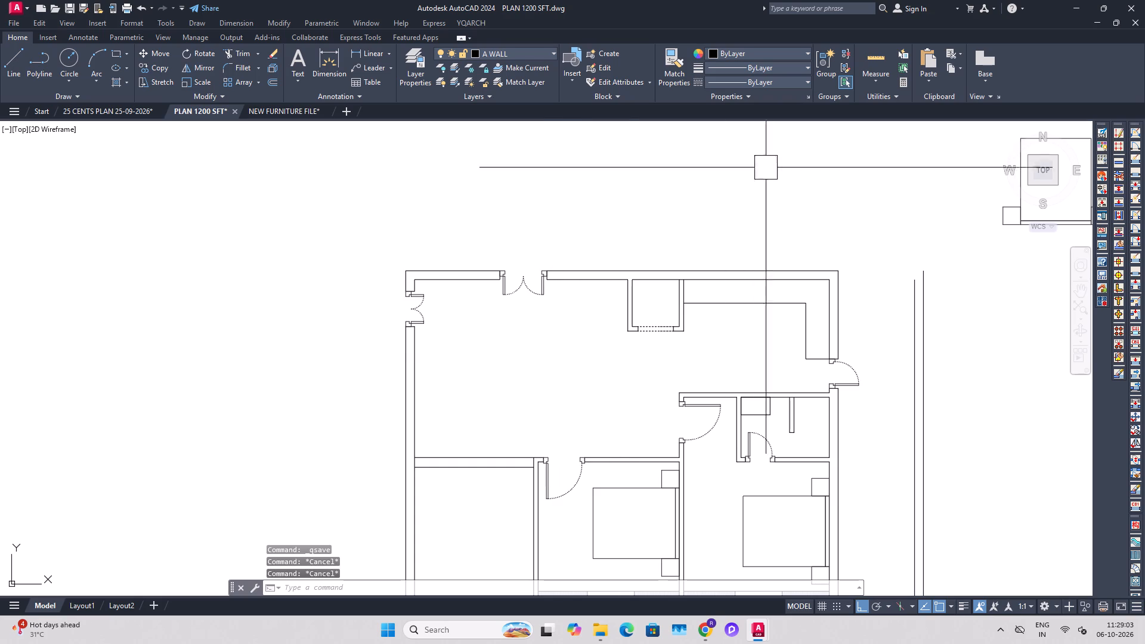
key(Escape)
middle_drag(675, 366, 658, 321)
scroll(659, 319, down, 1)
key(ctrl+s)
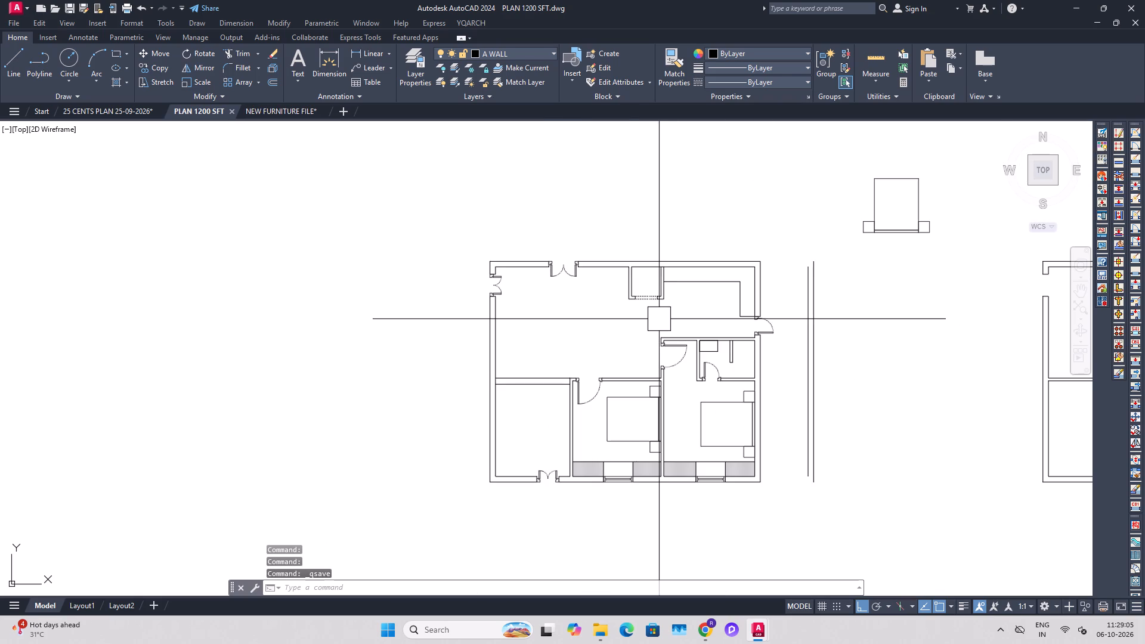
key(ctrl+s)
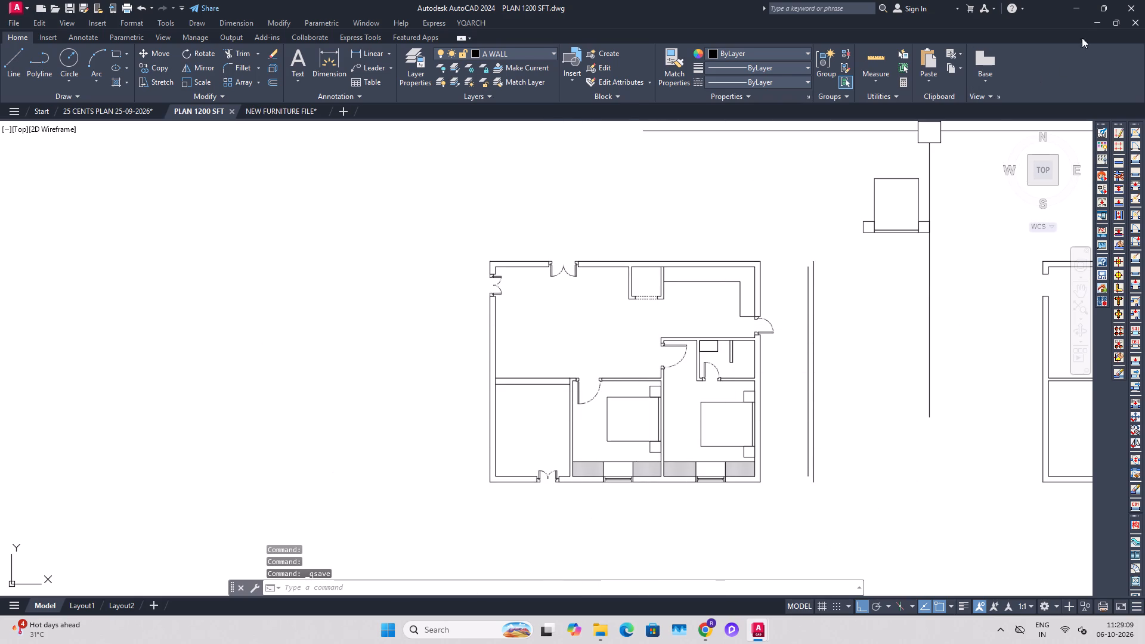
Switch to the desktop, launch SketchUp 2025 and start a new untitled model.
click(1078, 12)
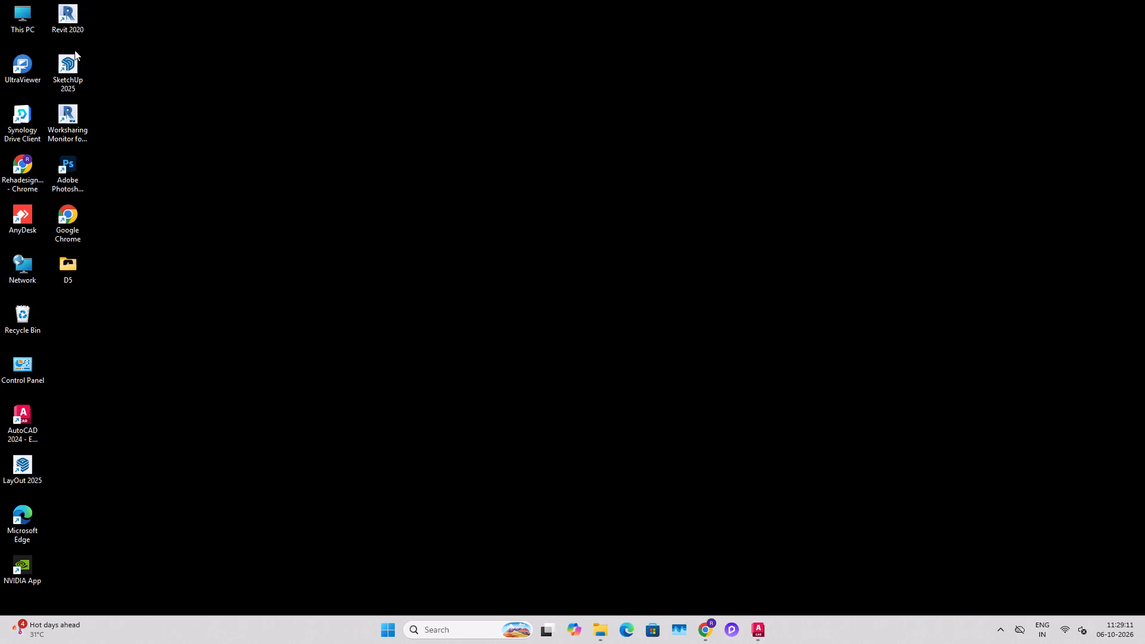
double_click(71, 62)
right_click(603, 379)
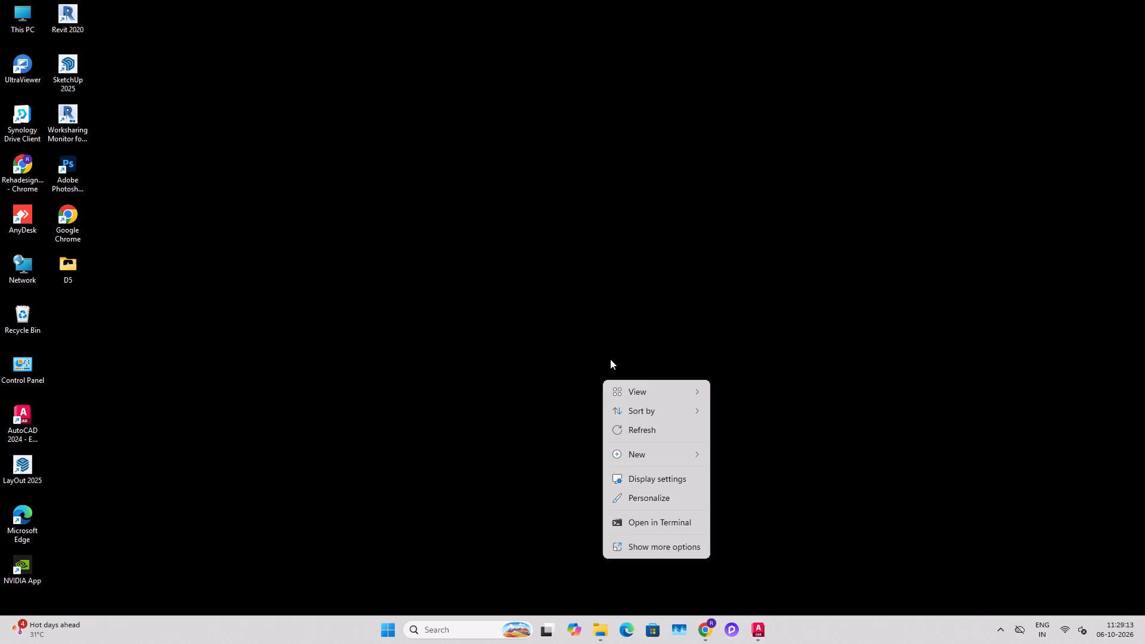
click(640, 423)
right_click(640, 423)
click(678, 292)
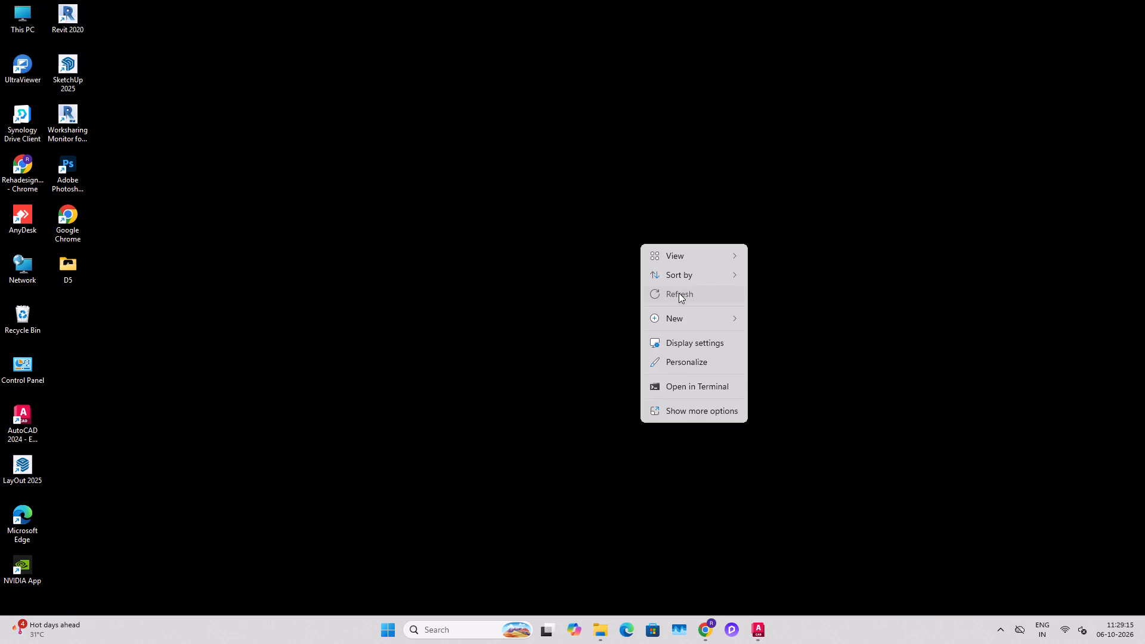
click(759, 634)
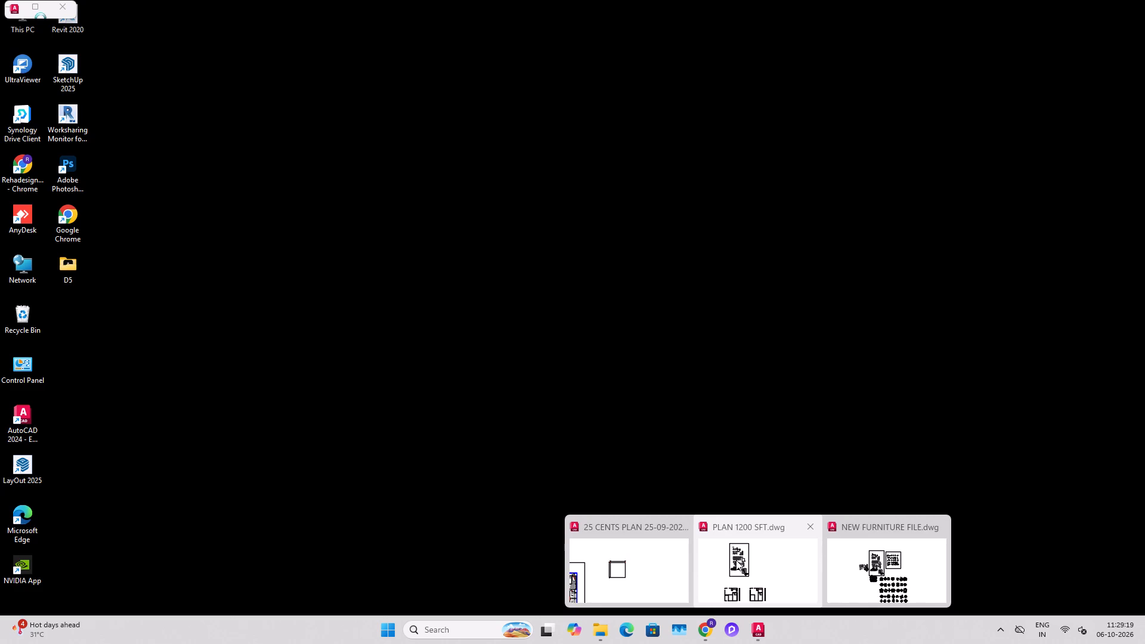
click(734, 537)
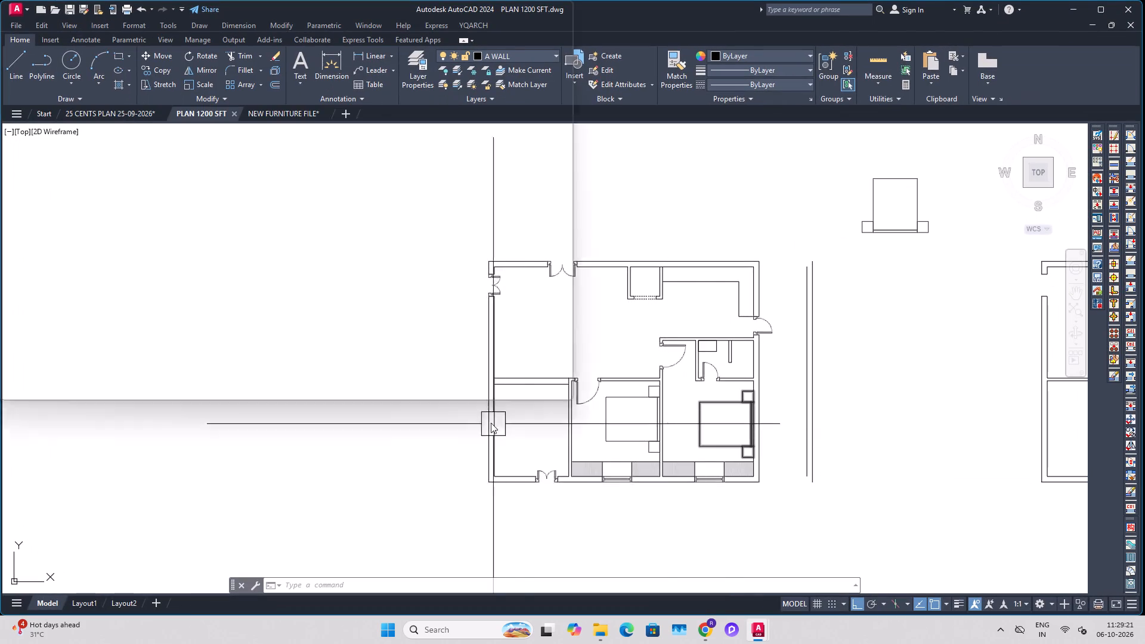
click(469, 218)
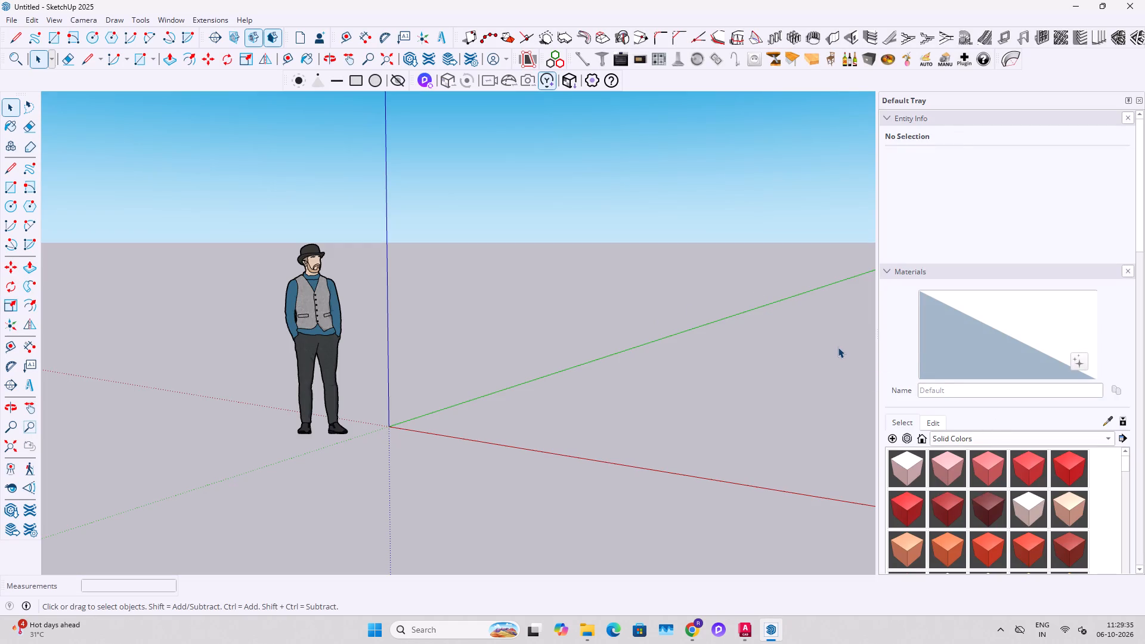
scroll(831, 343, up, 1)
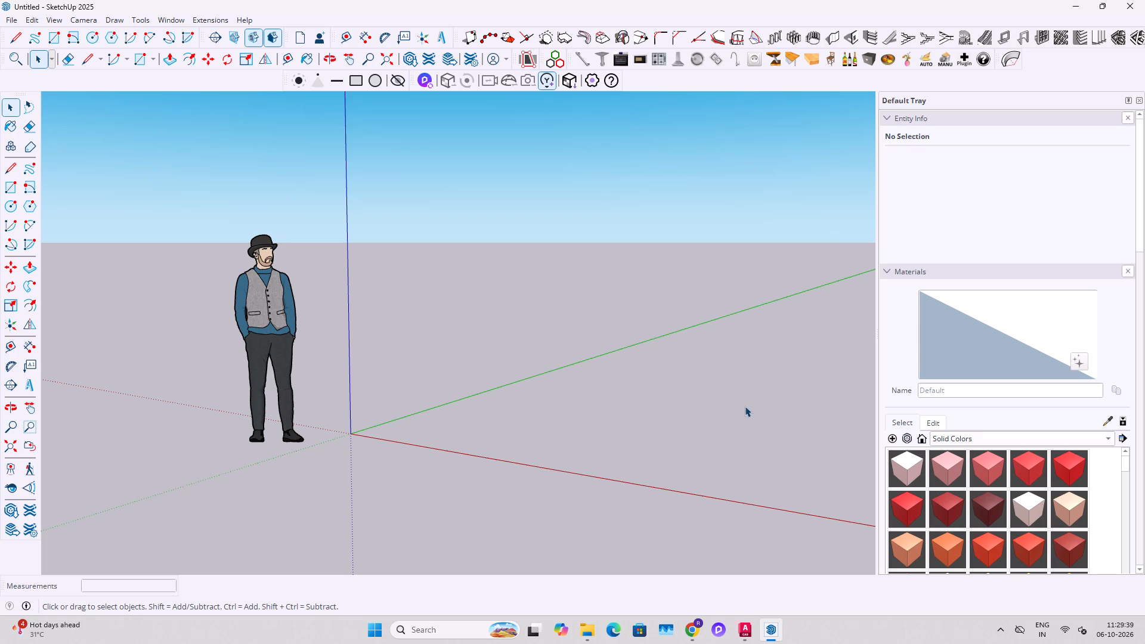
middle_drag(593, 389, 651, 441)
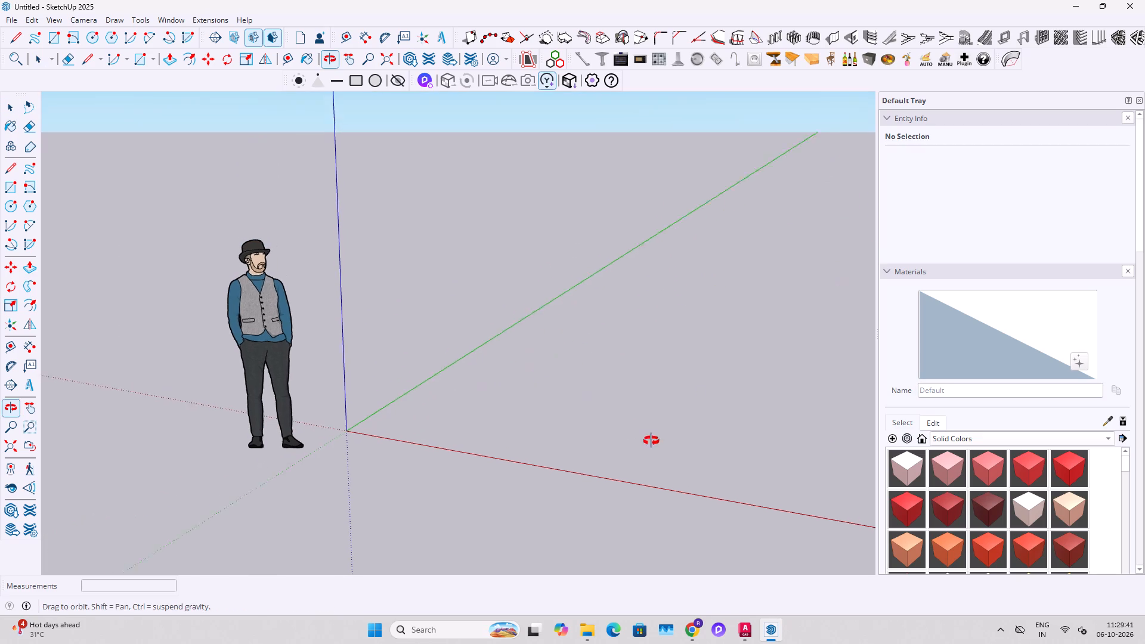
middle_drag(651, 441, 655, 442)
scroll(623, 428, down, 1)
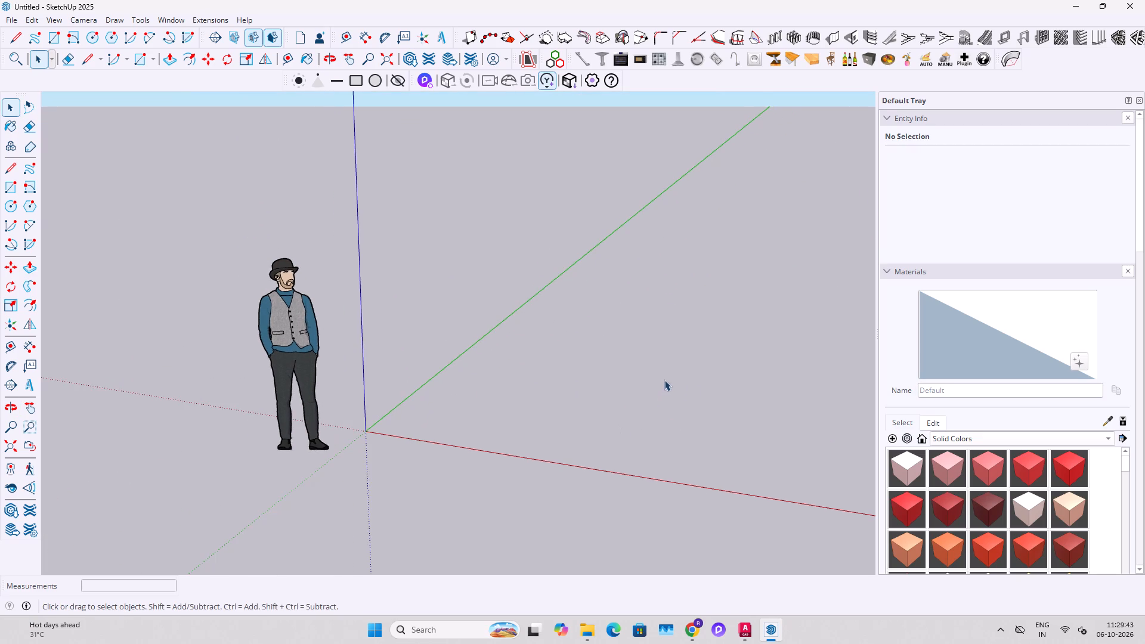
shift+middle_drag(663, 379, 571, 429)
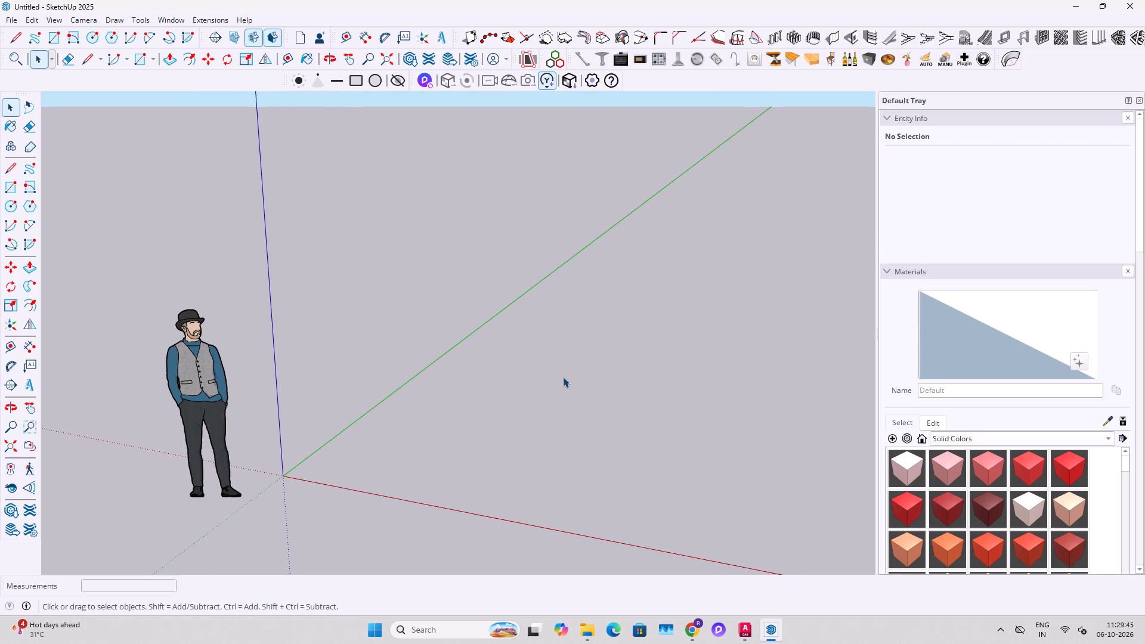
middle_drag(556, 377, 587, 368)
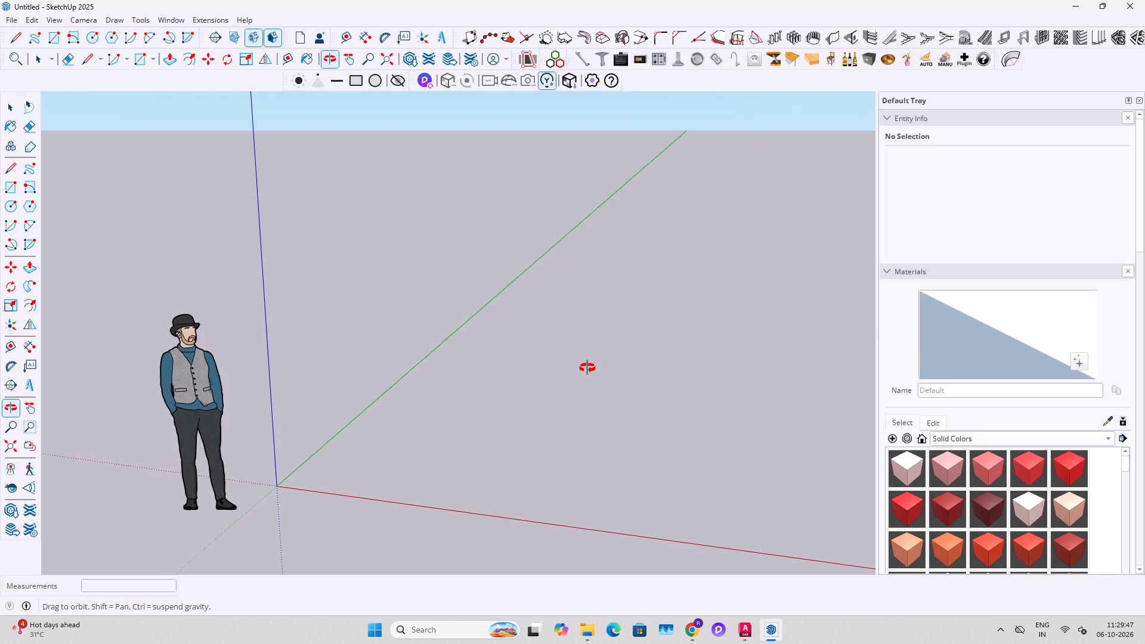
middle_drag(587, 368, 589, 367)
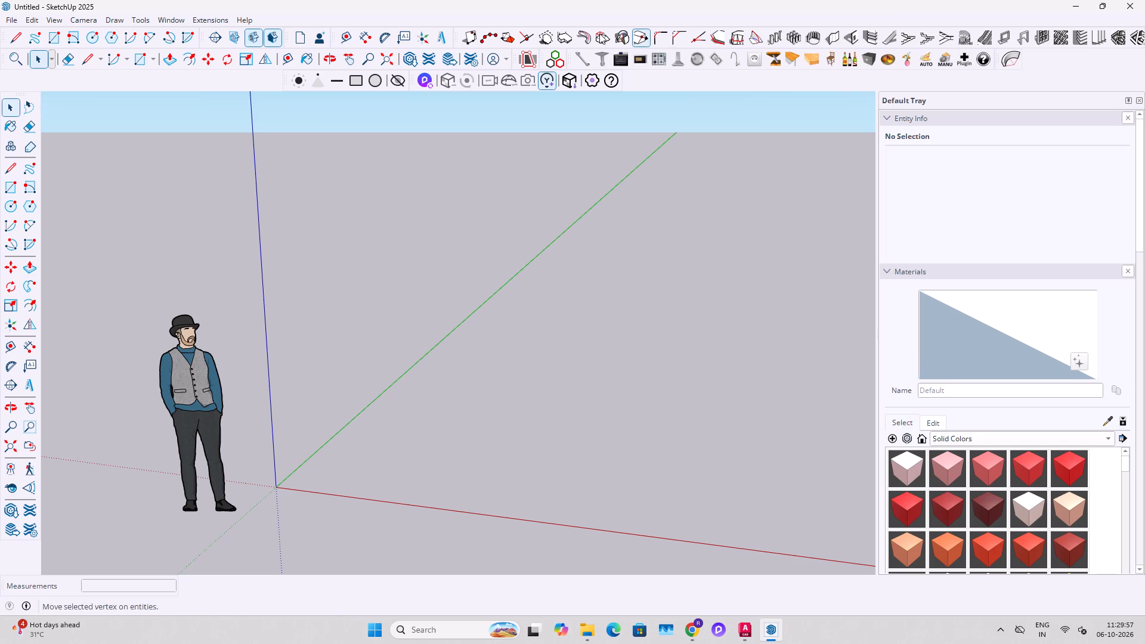
Collapse the Materials, Scenes, Styles, Match Photo, Fog and Outliner sections of the Default Tray.
scroll(1018, 439, down, 4)
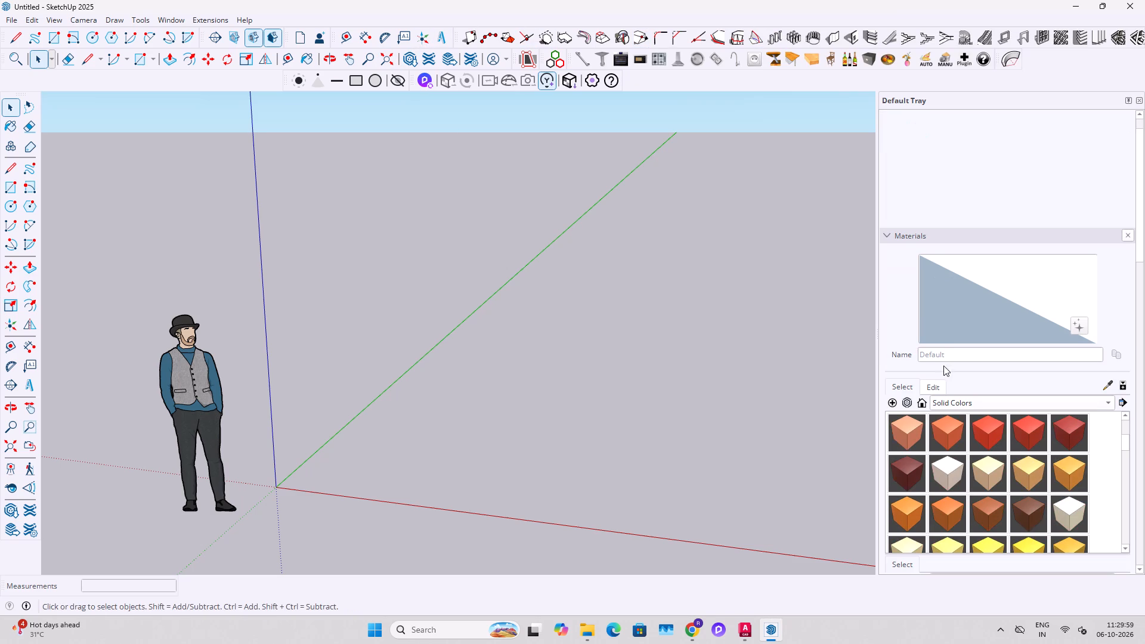
click(900, 241)
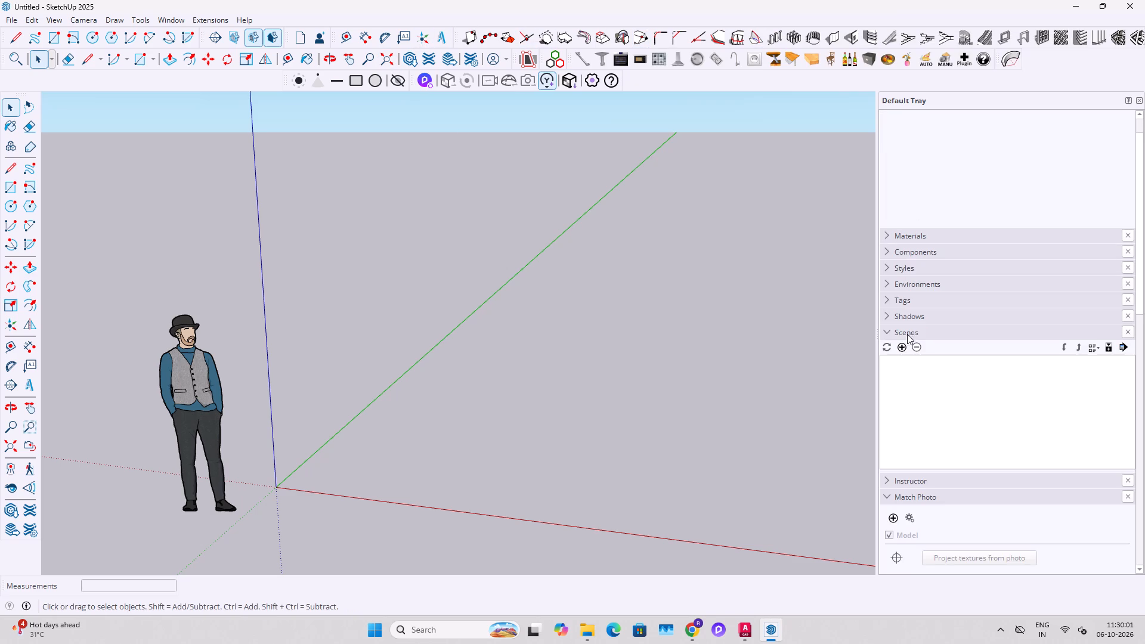
click(887, 327)
click(902, 265)
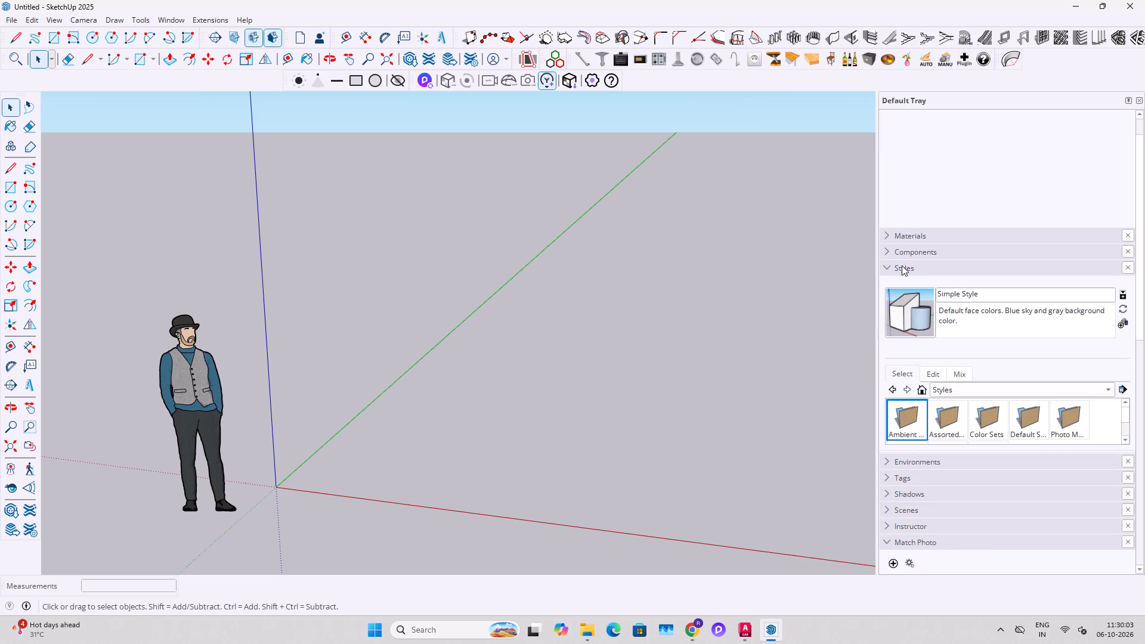
click(937, 373)
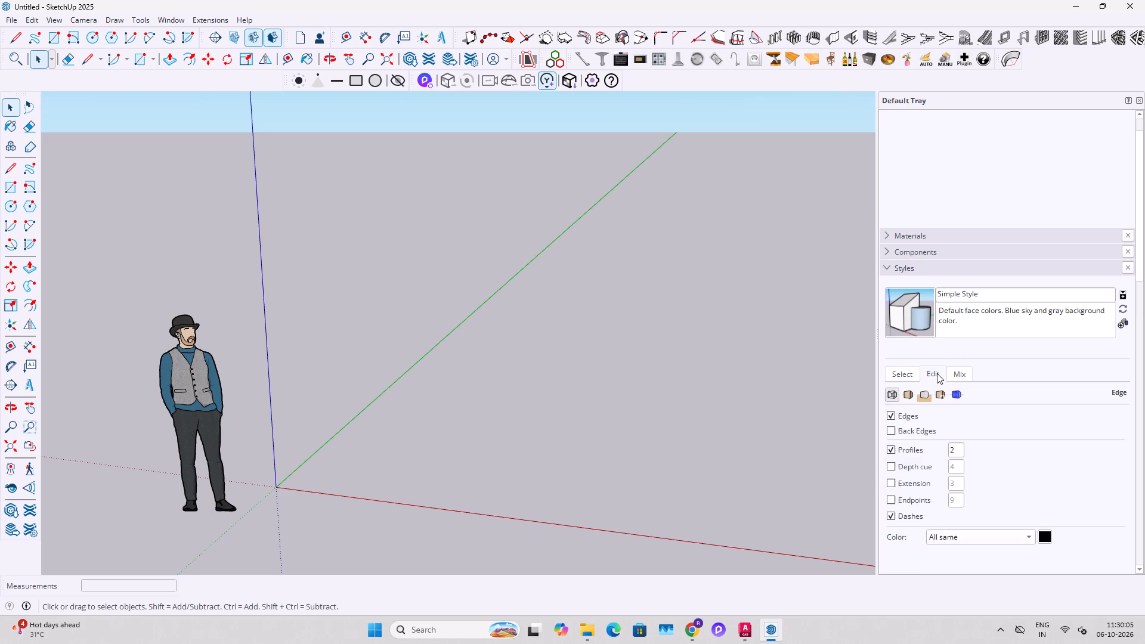
scroll(933, 392, down, 3)
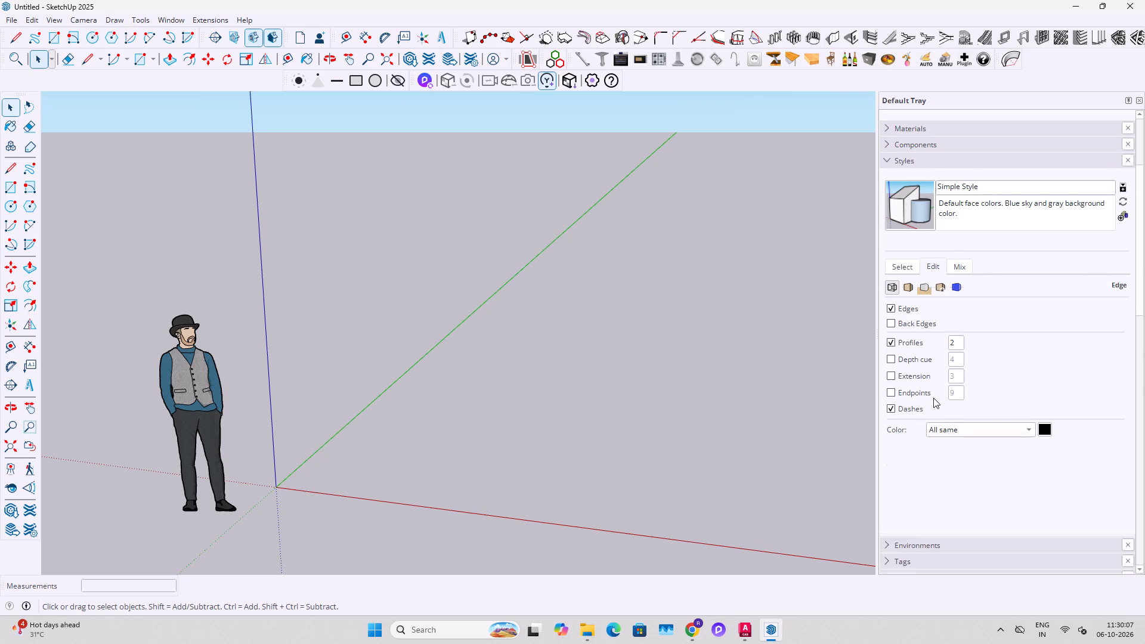
scroll(933, 400, up, 2)
click(908, 343)
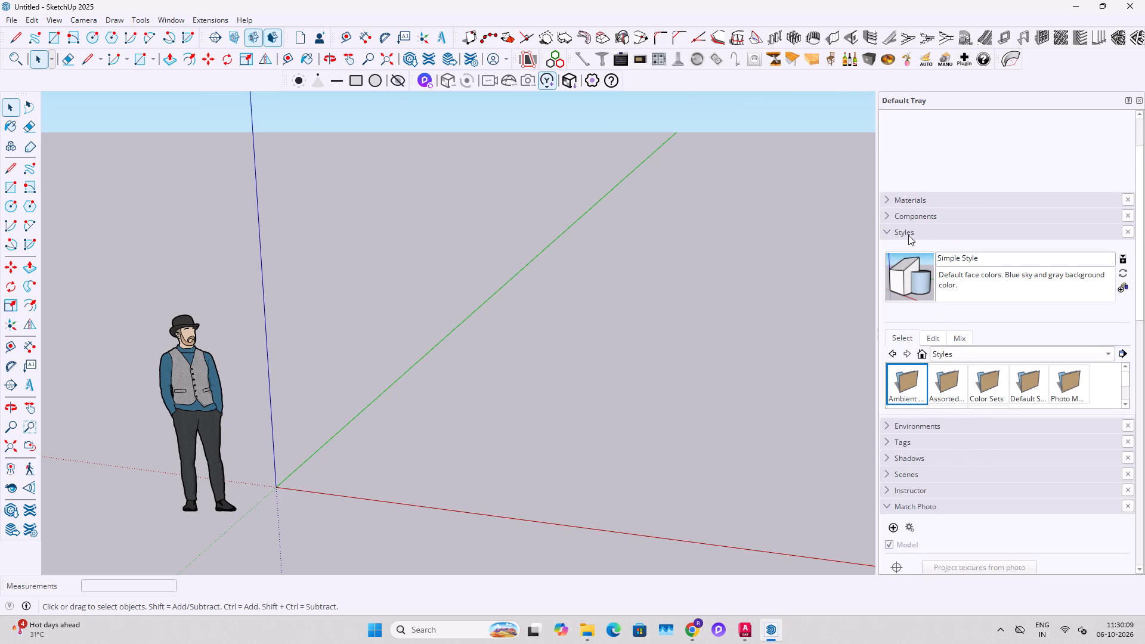
click(908, 235)
click(912, 327)
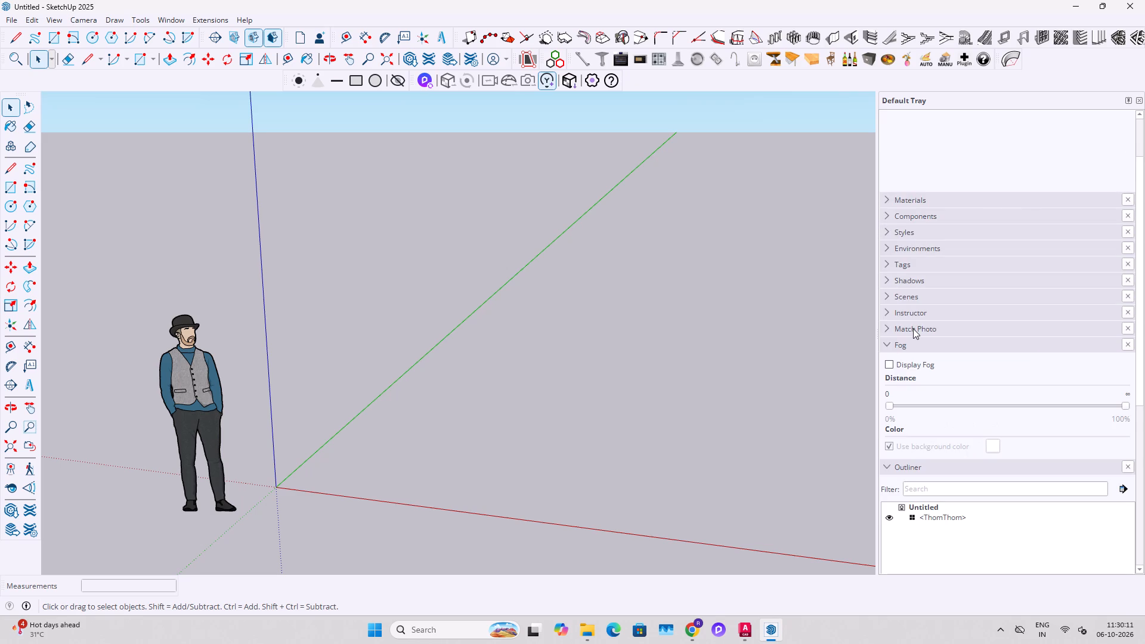
click(913, 329)
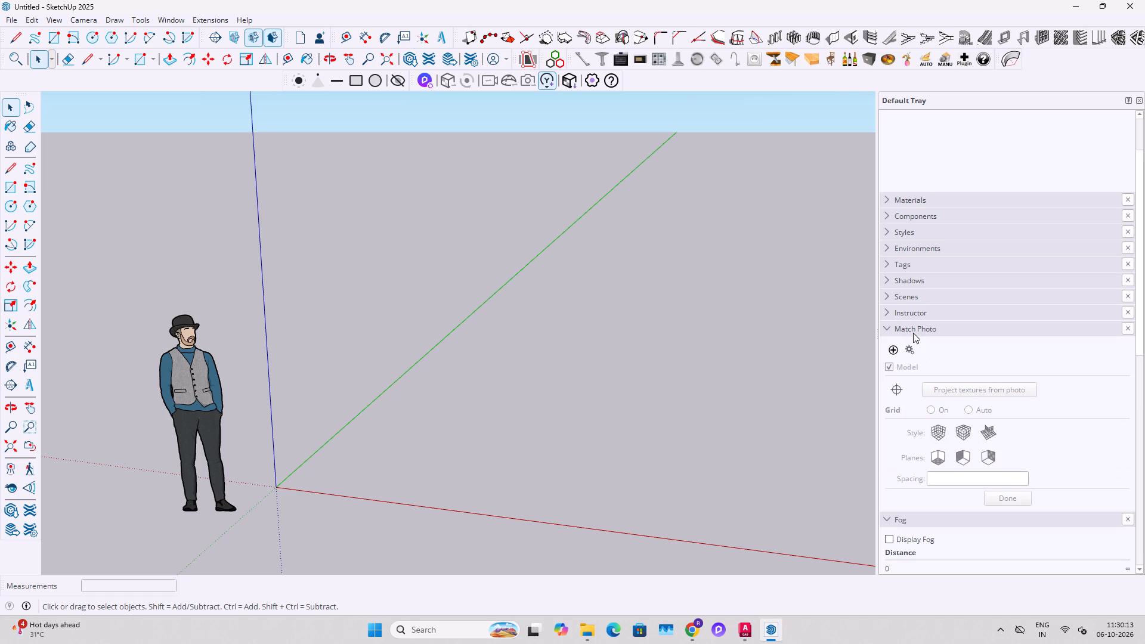
click(912, 333)
click(912, 333)
click(910, 335)
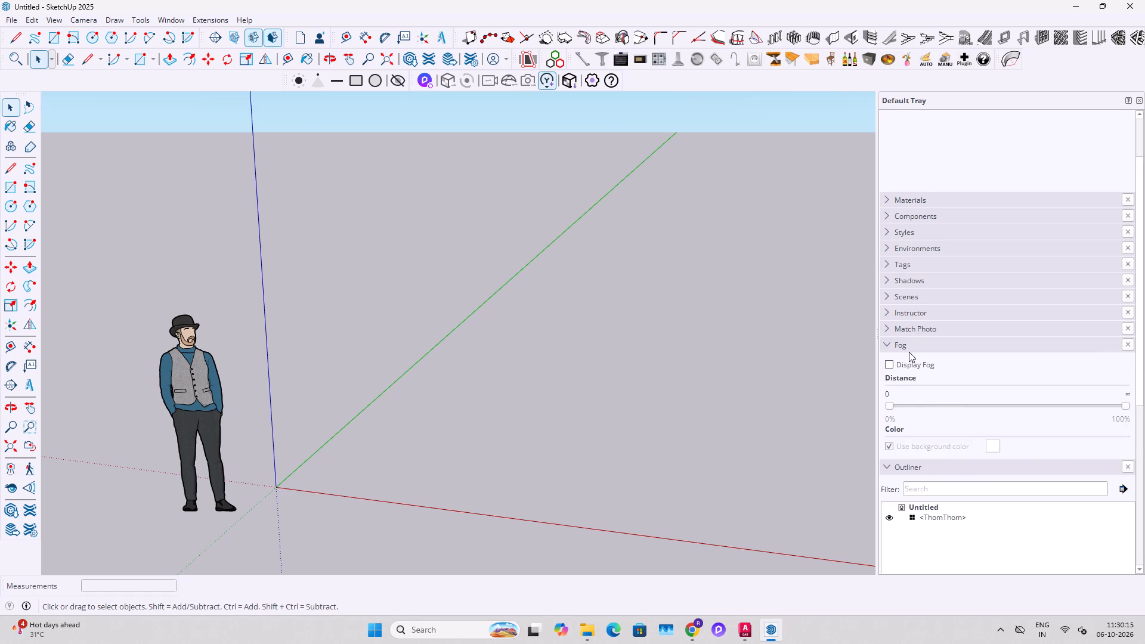
click(909, 352)
click(902, 366)
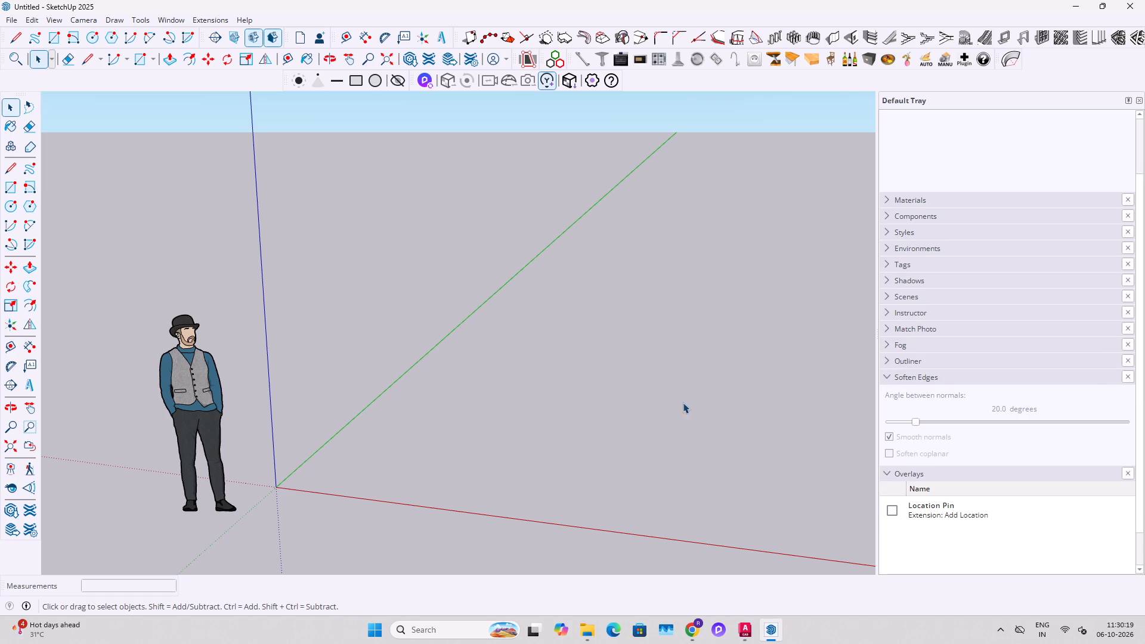
Draw a narrow rectangle on the ground plane from the origin, with its long side along the green axis.
middle_drag(327, 377, 346, 408)
key(r)
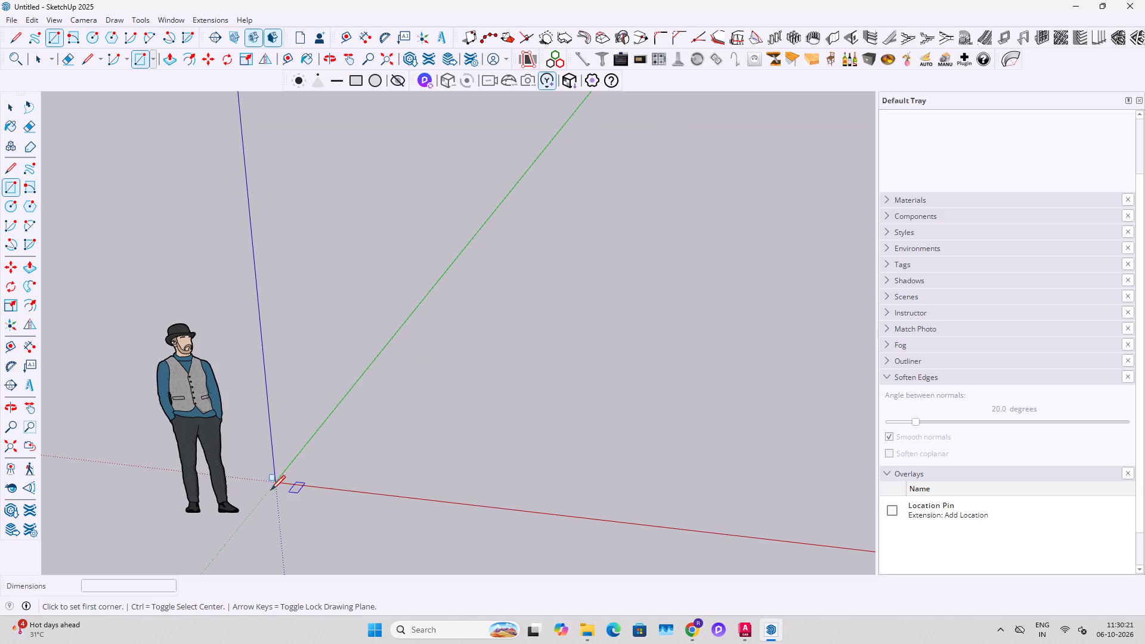
click(279, 484)
scroll(339, 429, up, 1)
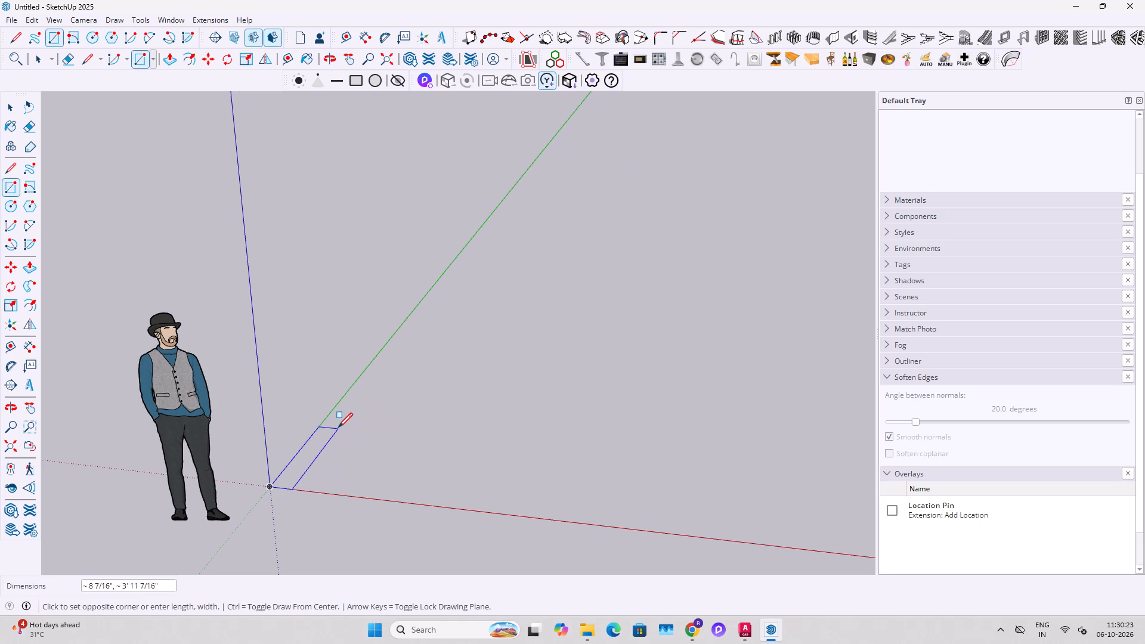
click(348, 417)
key(v)
key(space)
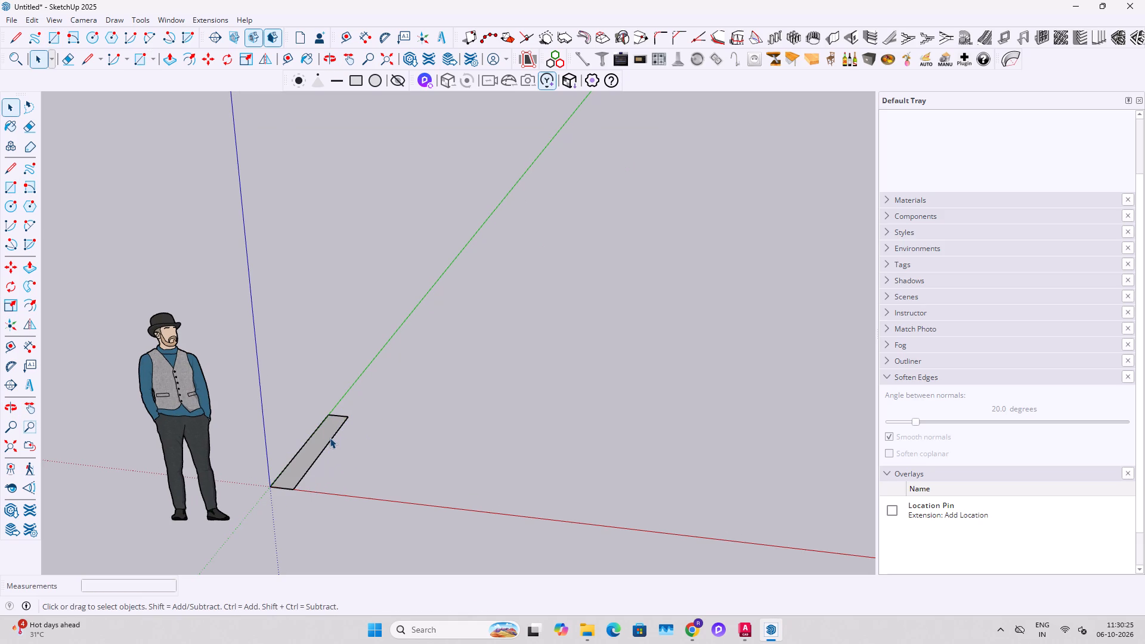
Push/Pull the narrow rectangle upward about 8" into a solid bar.
key(p)
click(324, 439)
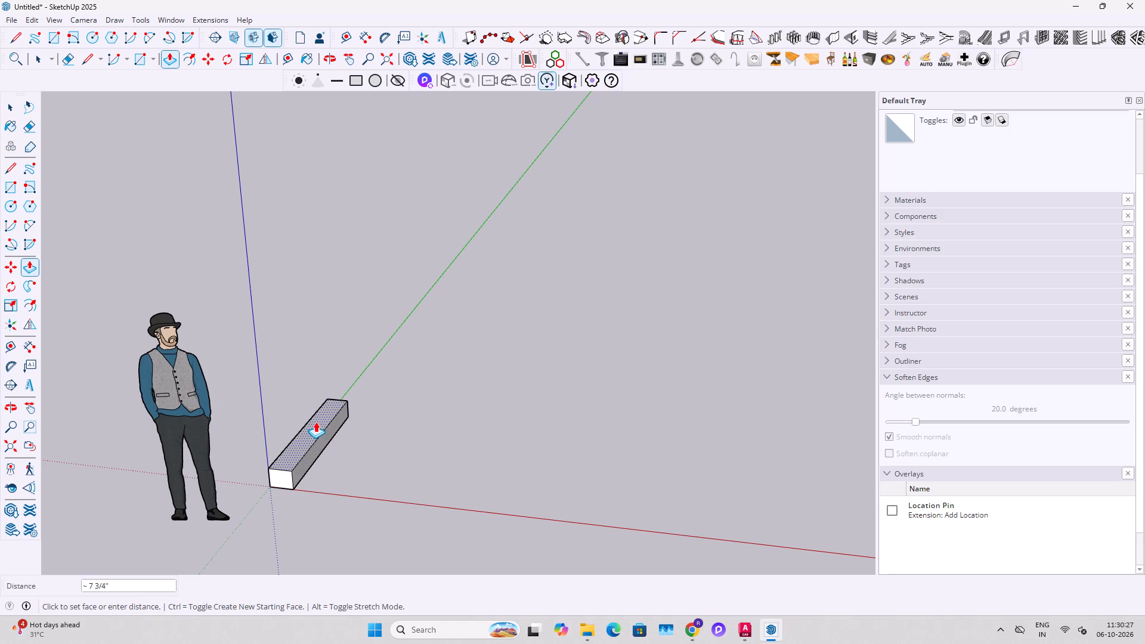
click(315, 422)
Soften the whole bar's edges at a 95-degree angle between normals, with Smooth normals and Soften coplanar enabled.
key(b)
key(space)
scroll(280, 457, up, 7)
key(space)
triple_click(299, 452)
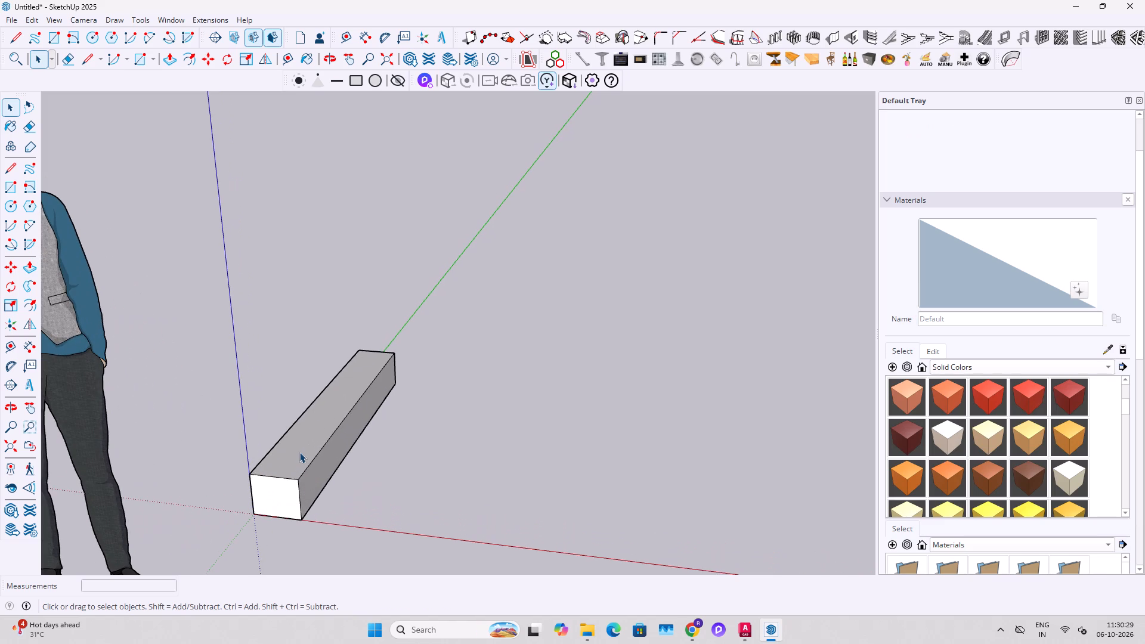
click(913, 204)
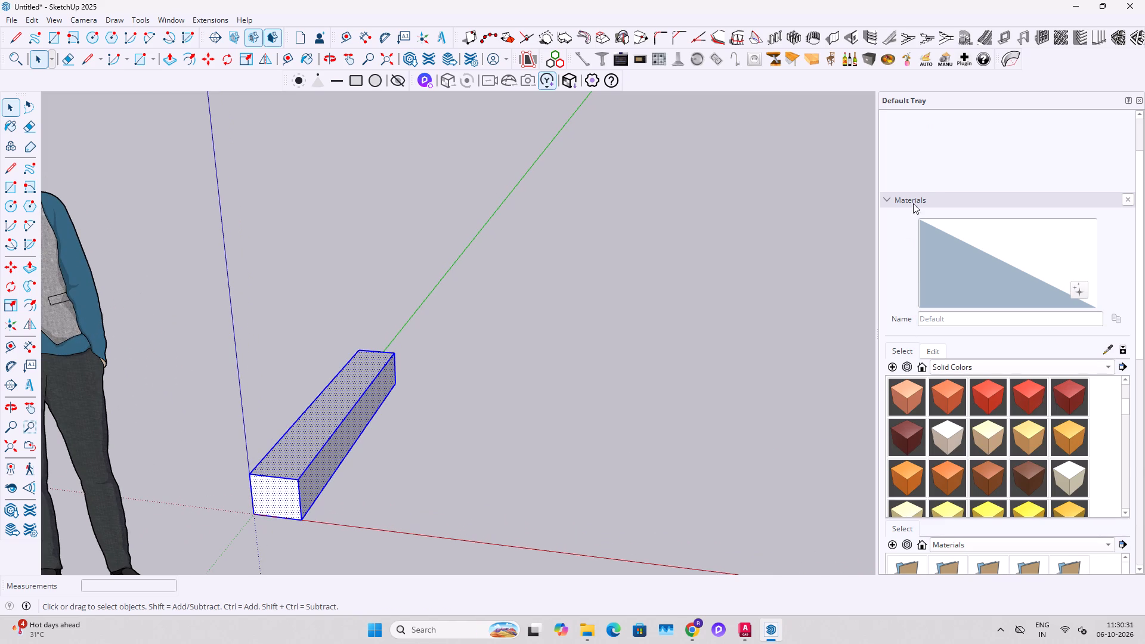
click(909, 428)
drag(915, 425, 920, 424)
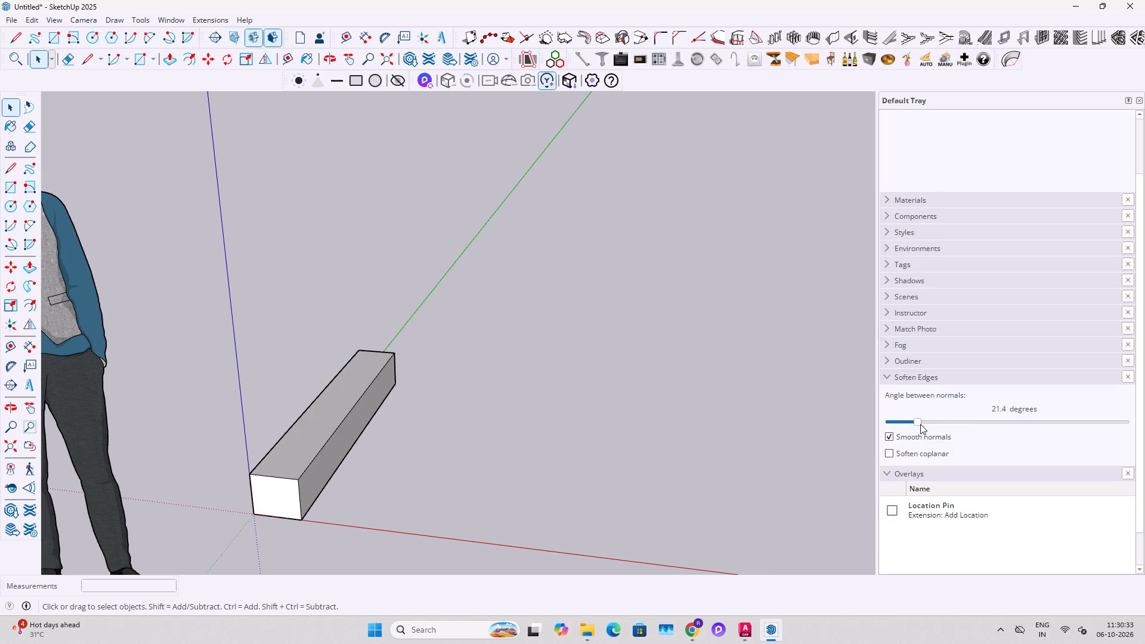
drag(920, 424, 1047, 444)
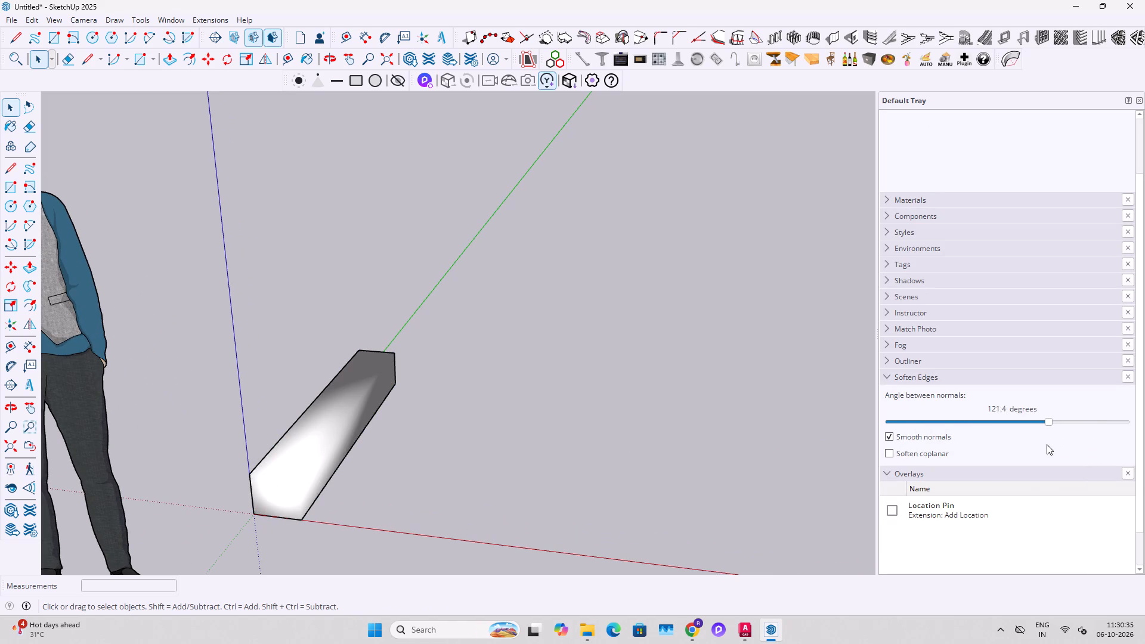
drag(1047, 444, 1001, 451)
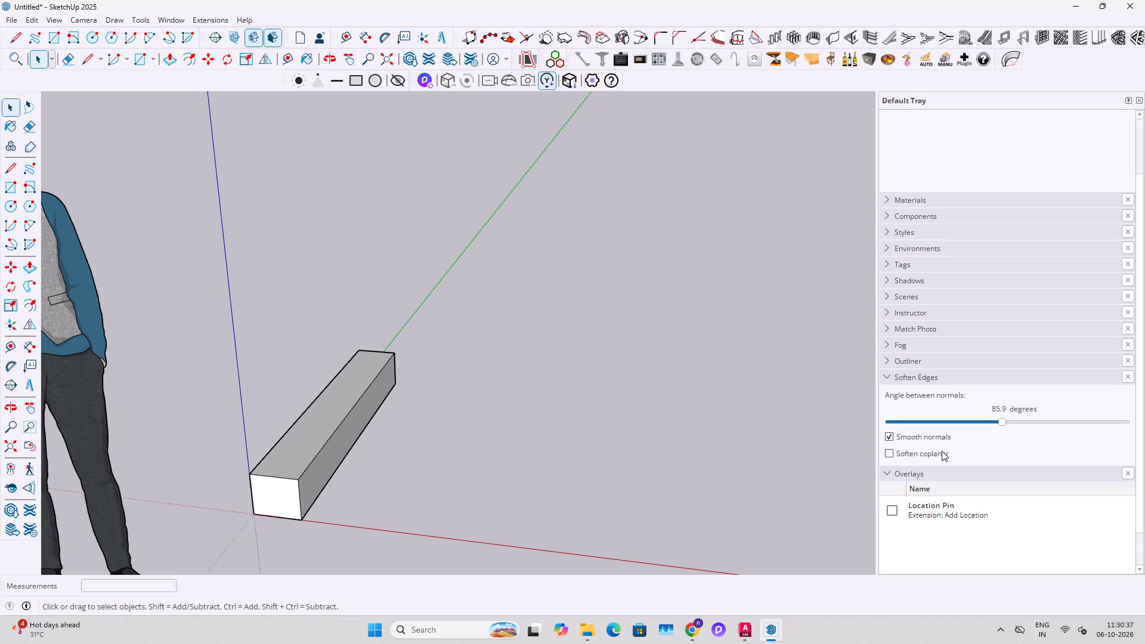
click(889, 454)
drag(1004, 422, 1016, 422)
Examine the softened bar's shading and edges from several sides and from below.
middle_drag(556, 441, 343, 323)
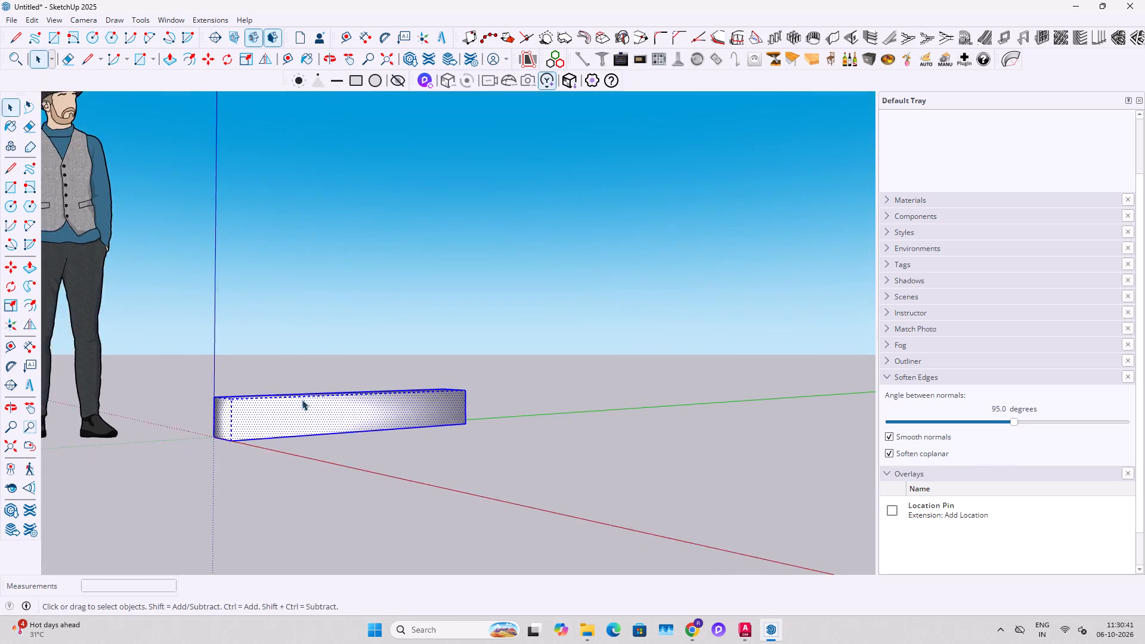
scroll(297, 404, up, 7)
click(224, 509)
middle_drag(232, 456, 604, 467)
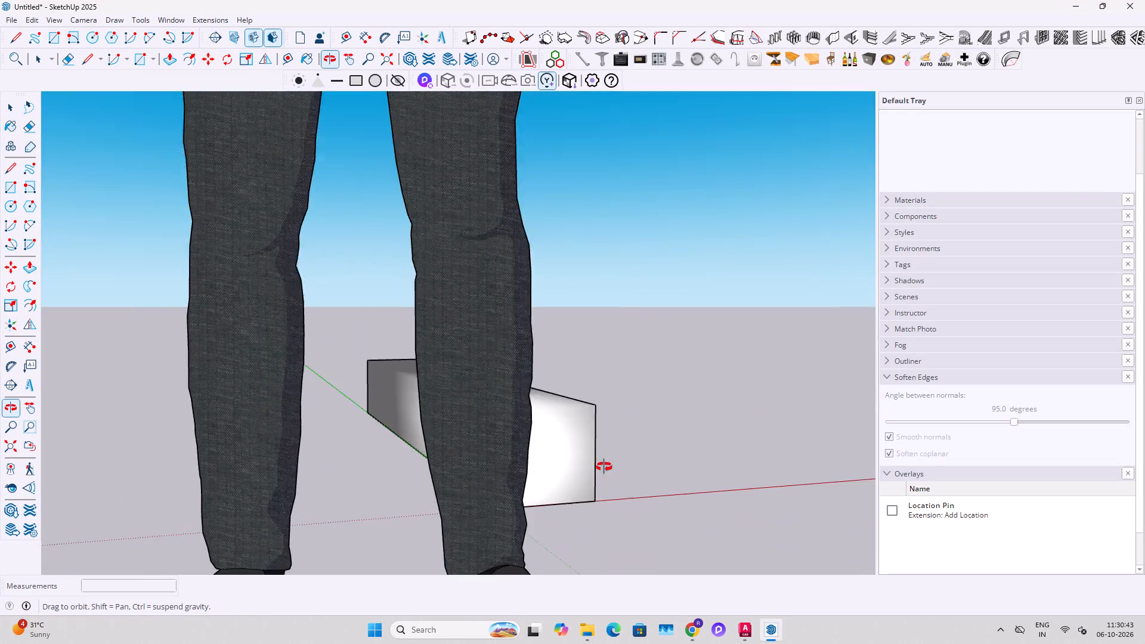
middle_drag(604, 467, 350, 362)
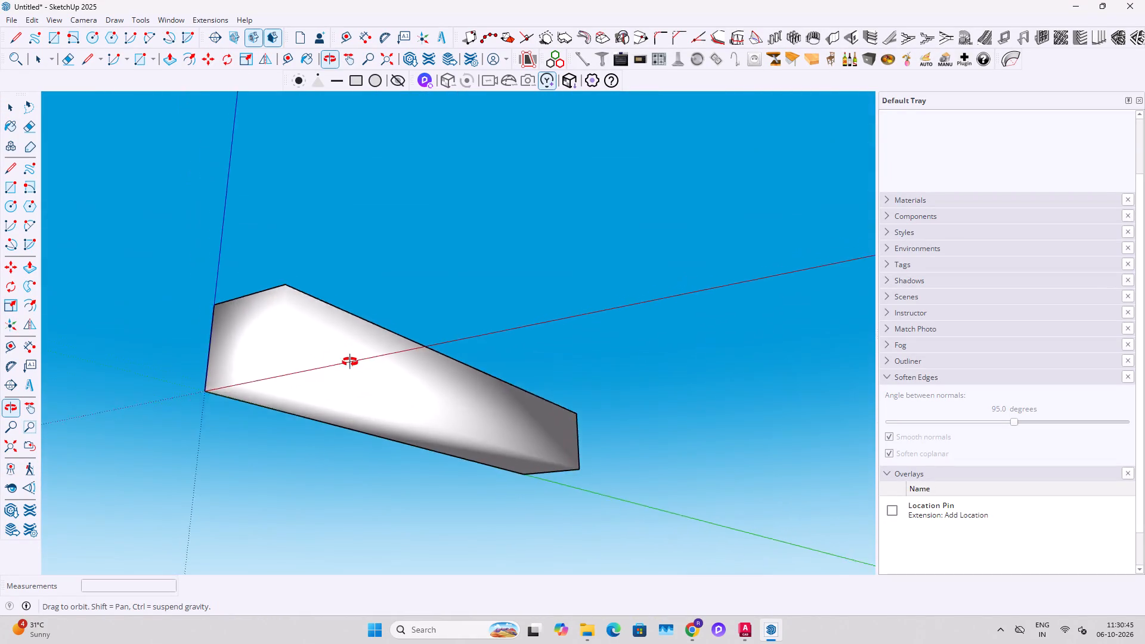
middle_drag(350, 362, 175, 603)
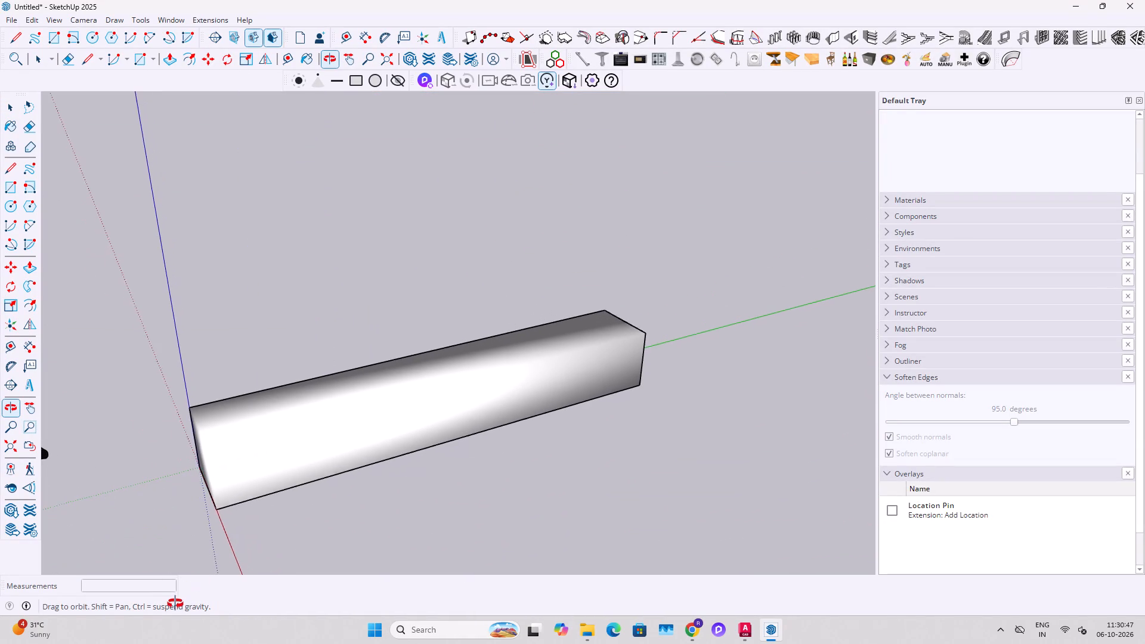
middle_drag(175, 603, 173, 605)
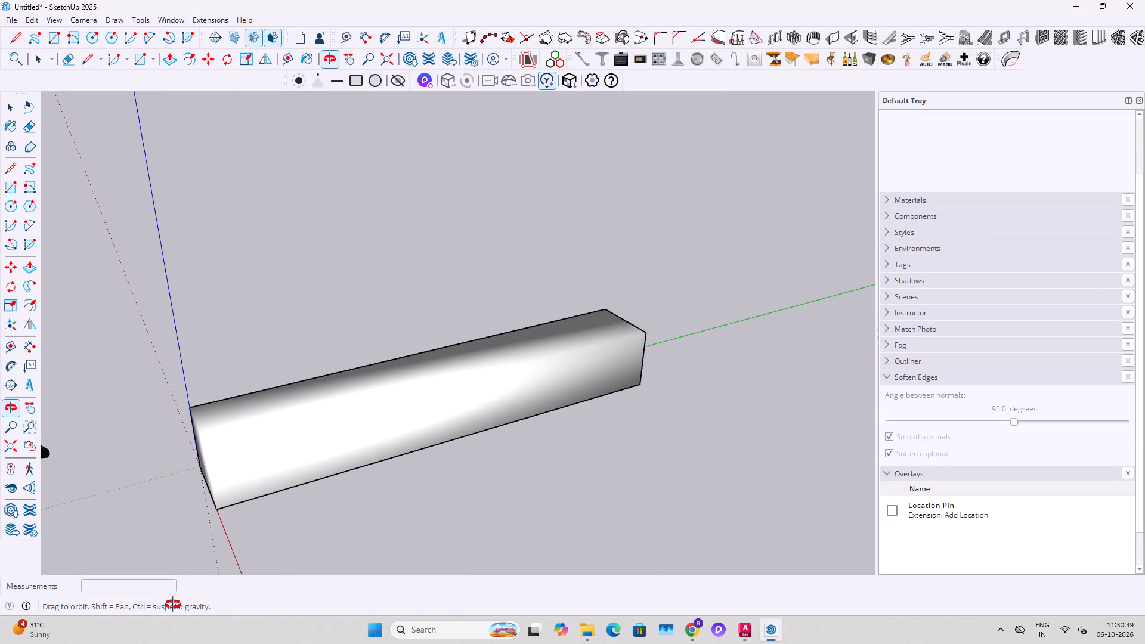
middle_drag(173, 605, 174, 636)
middle_drag(281, 500, 326, 490)
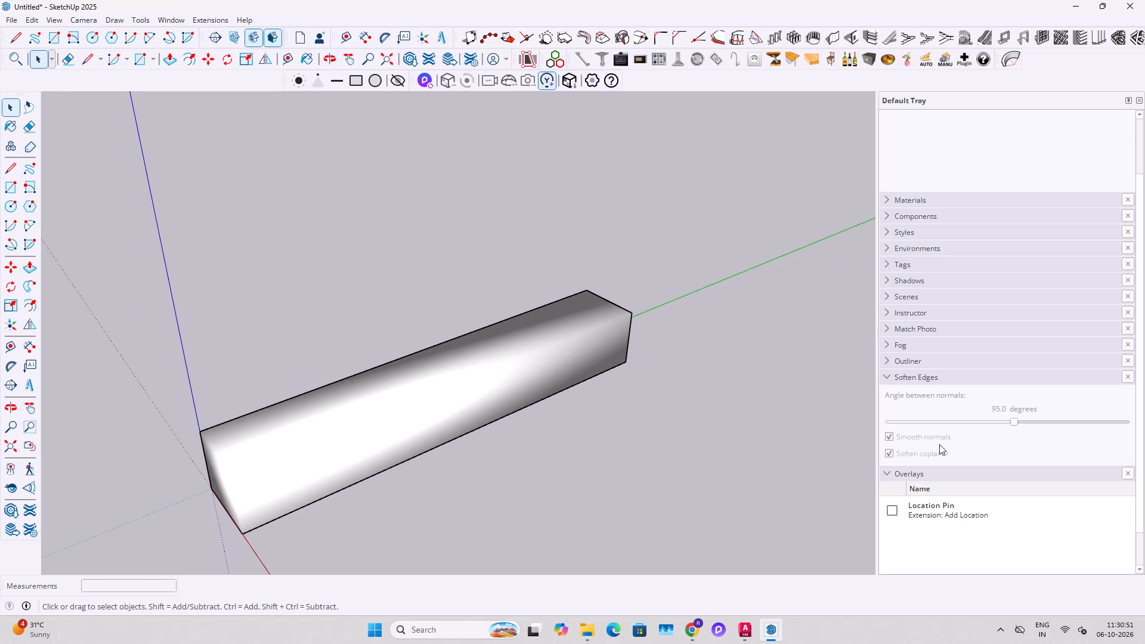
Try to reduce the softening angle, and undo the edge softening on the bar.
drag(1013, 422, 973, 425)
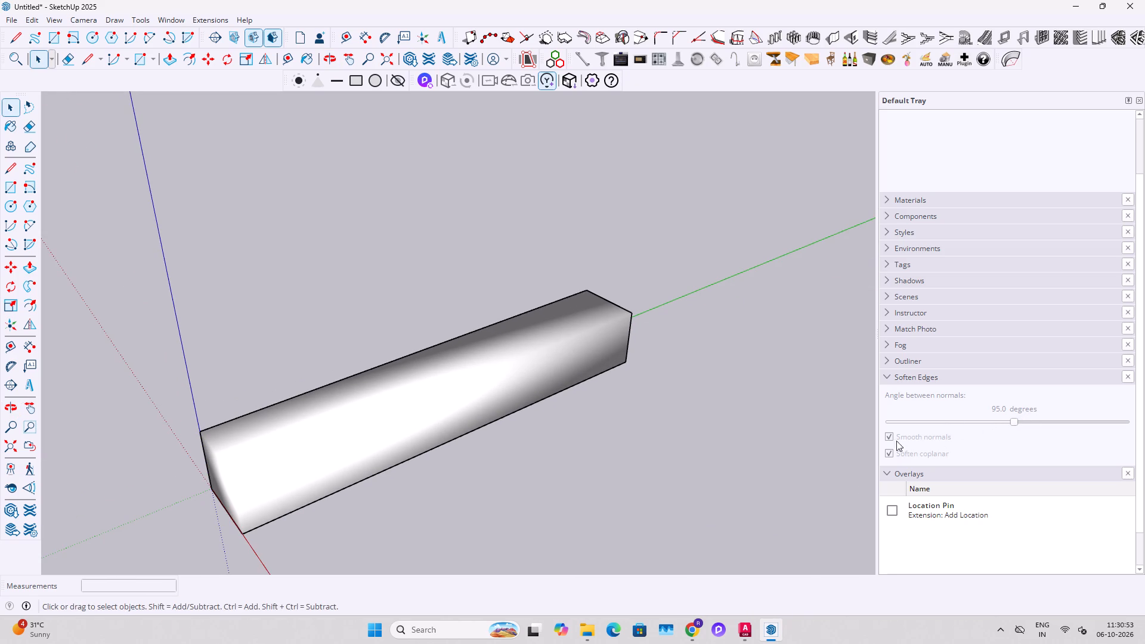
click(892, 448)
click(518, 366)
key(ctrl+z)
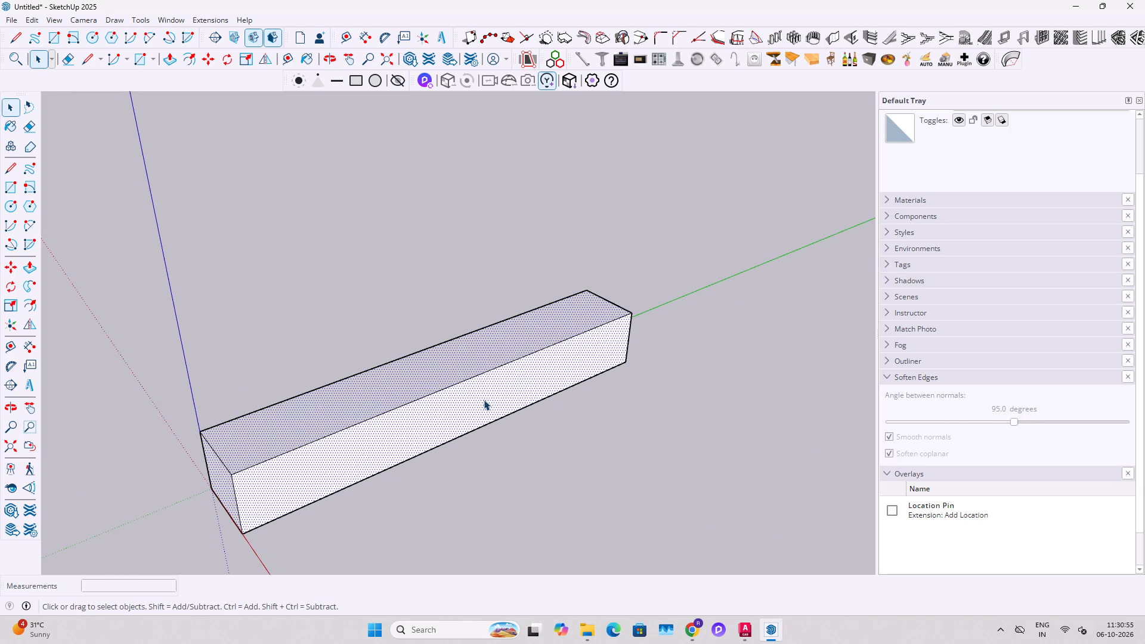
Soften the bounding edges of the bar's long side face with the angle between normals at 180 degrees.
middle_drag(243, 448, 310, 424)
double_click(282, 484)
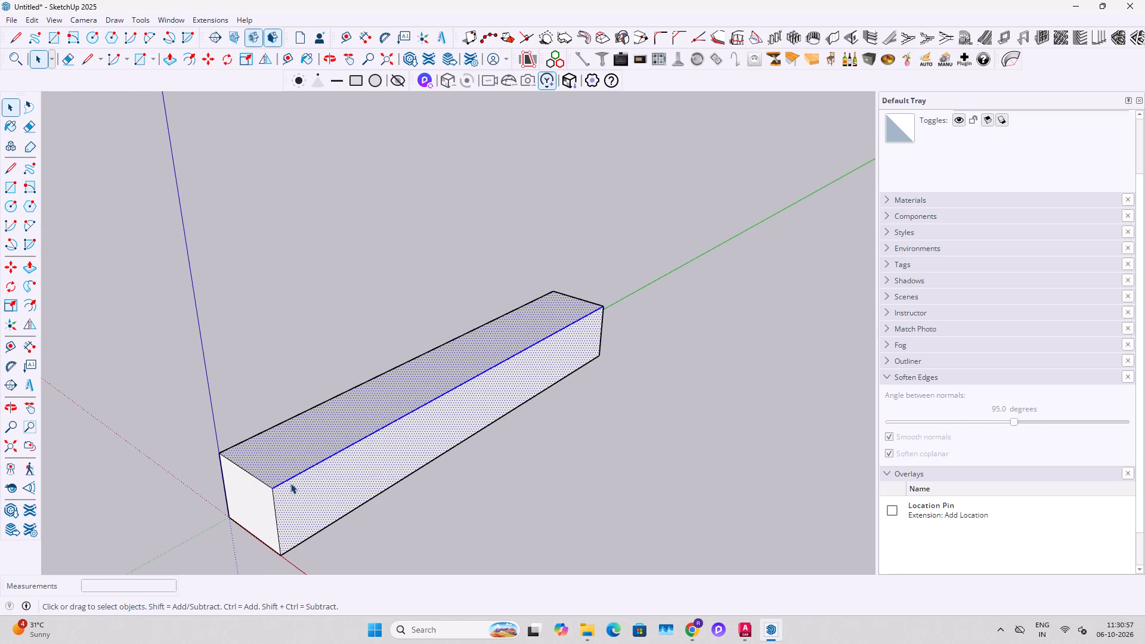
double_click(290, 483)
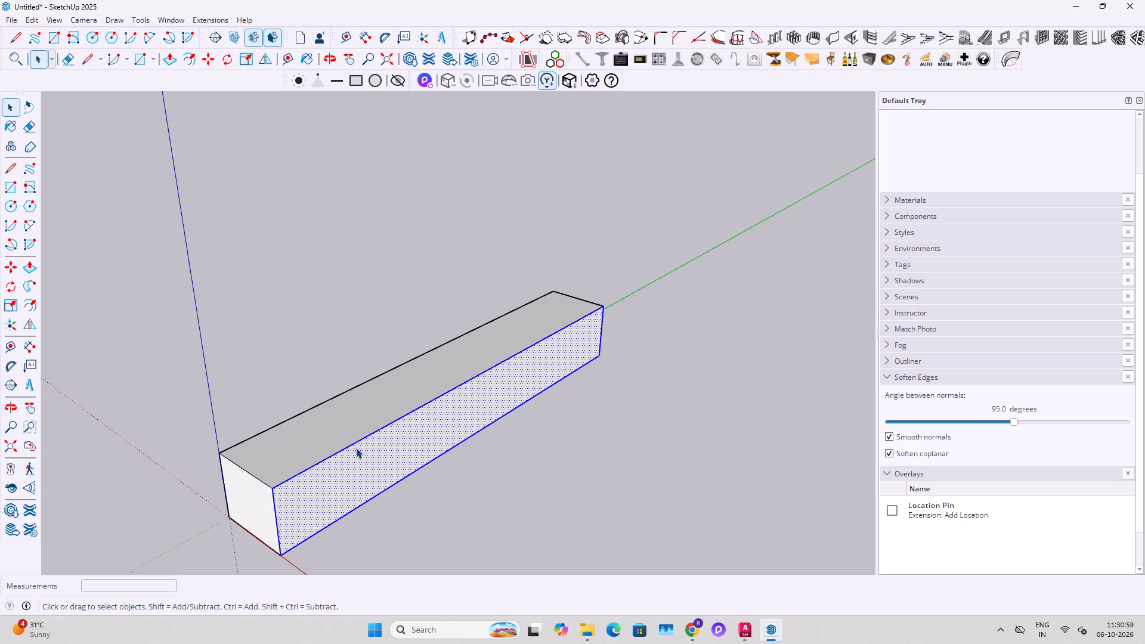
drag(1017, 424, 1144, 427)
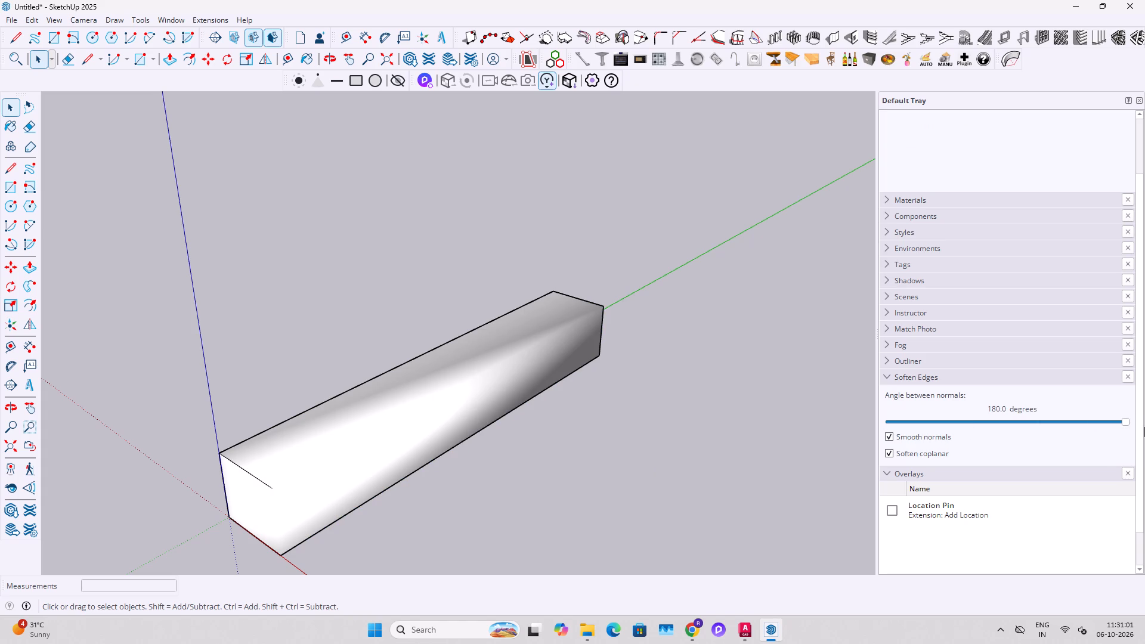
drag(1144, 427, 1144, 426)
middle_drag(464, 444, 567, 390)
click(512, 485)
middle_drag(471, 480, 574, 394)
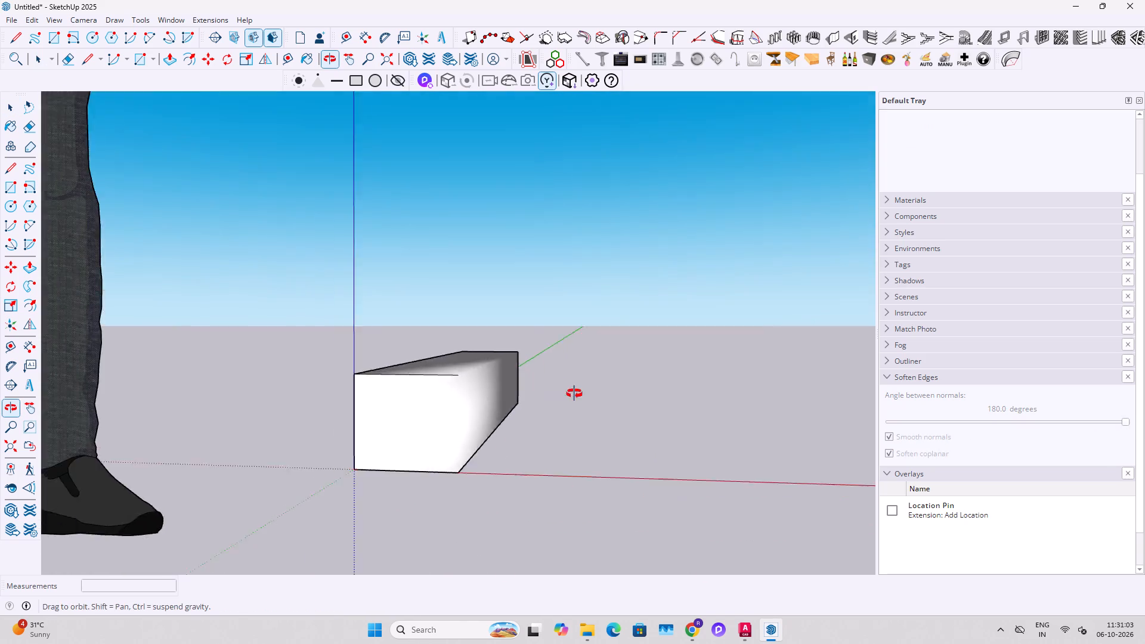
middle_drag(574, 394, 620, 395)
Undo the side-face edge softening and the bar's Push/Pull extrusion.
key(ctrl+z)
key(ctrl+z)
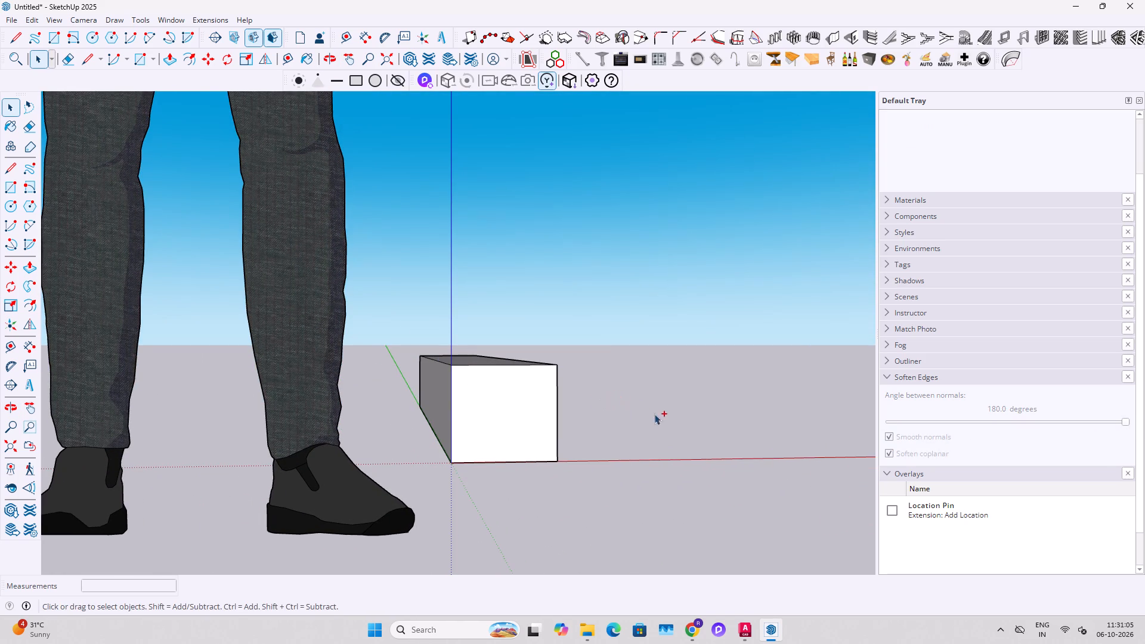
Collapse the Soften Edges and Overlays tray sections and delete the narrow rectangle from the ground plane.
middle_drag(667, 425, 453, 503)
scroll(414, 484, down, 5)
key(Escape)
key(Escape)
triple_click(419, 475)
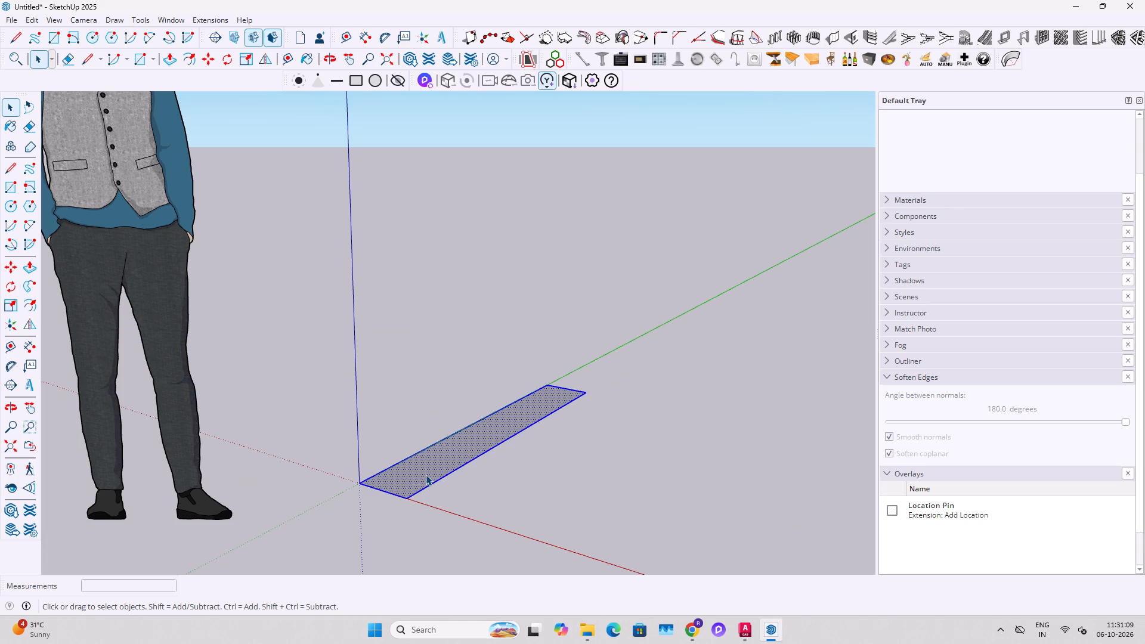
click(912, 374)
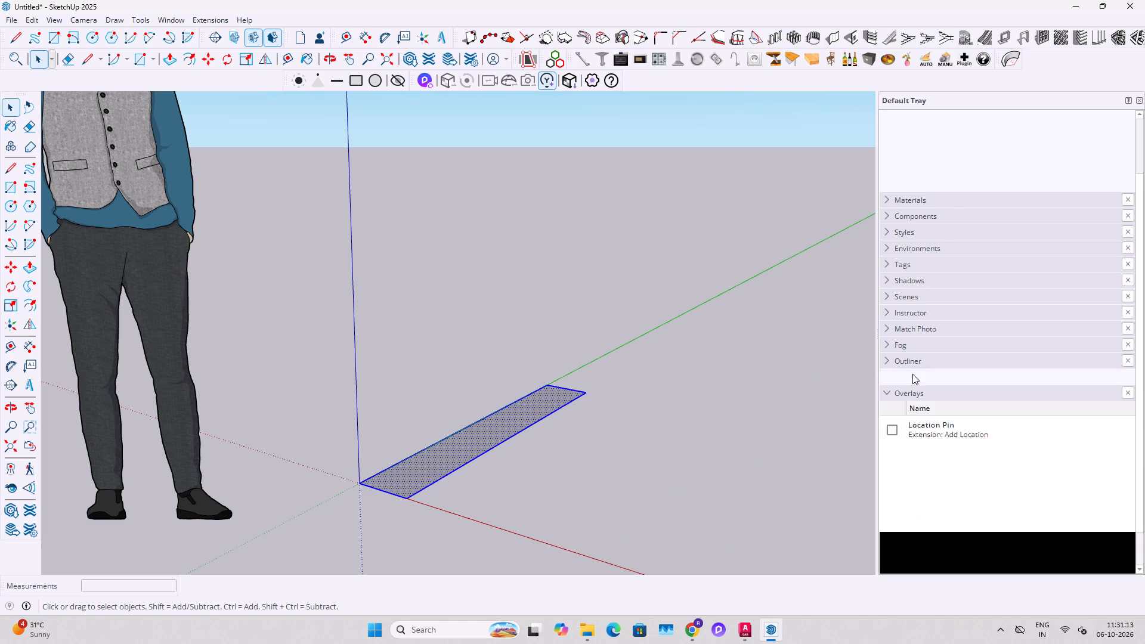
click(912, 432)
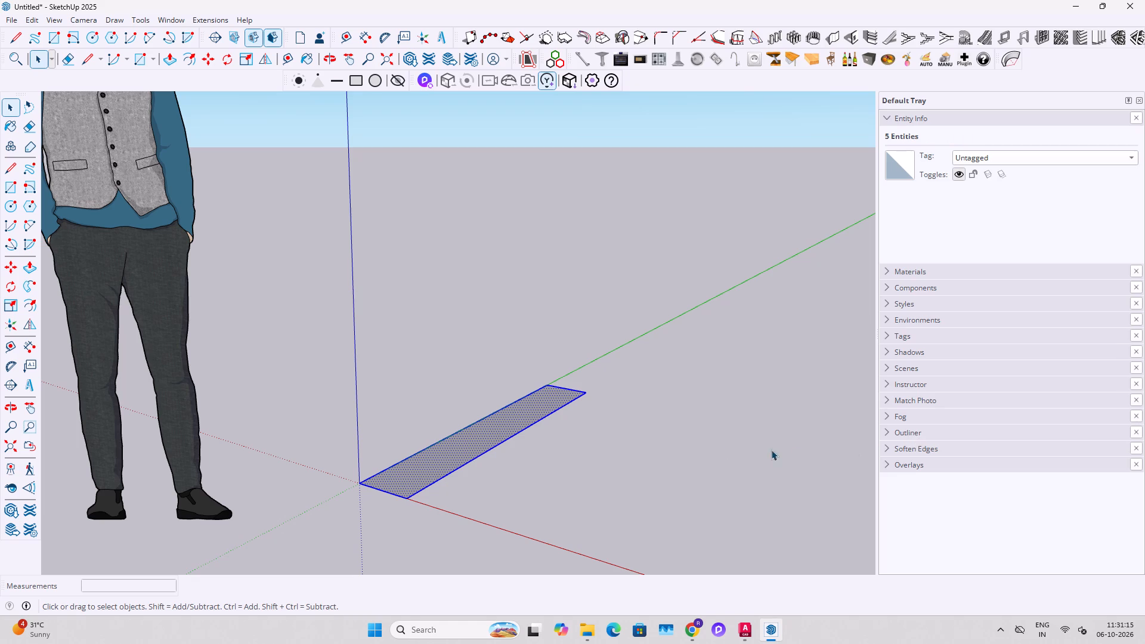
key(Delete)
middle_drag(457, 371, 466, 473)
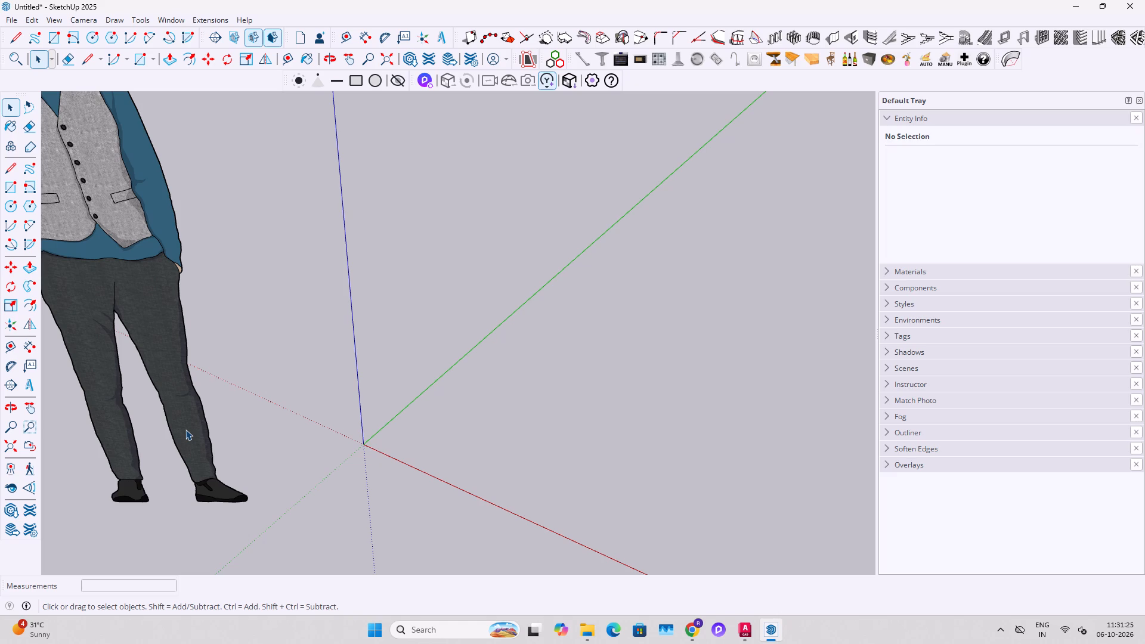
Close SketchUp without saving the untitled model and return to the PLAN 1200 SFT drawing in AutoCAD.
click(447, 278)
click(1134, 1)
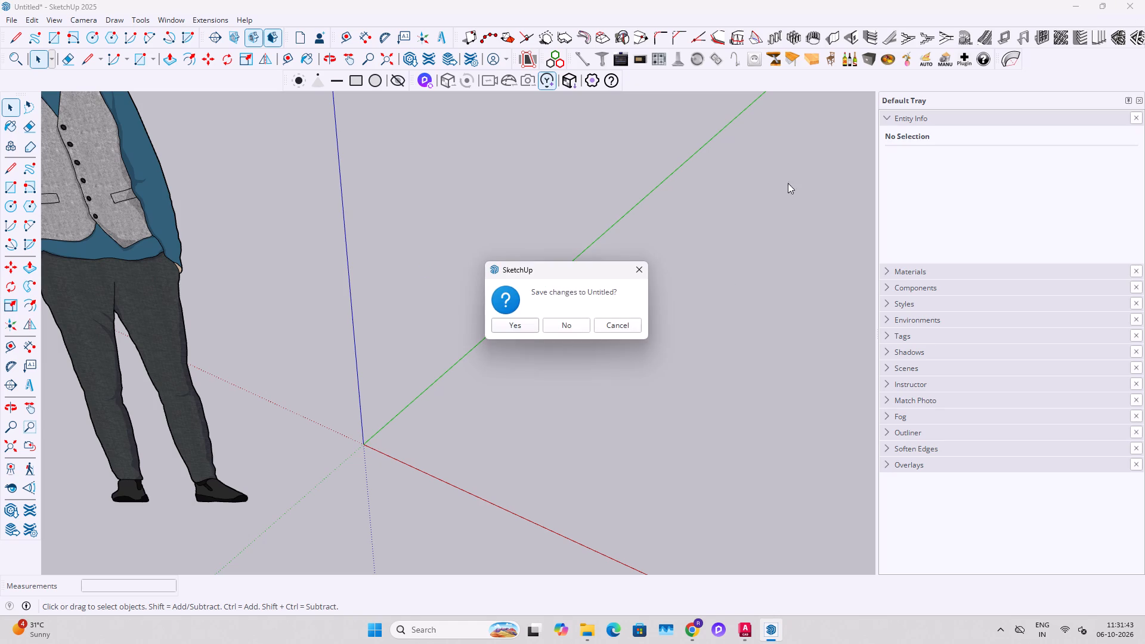
click(572, 323)
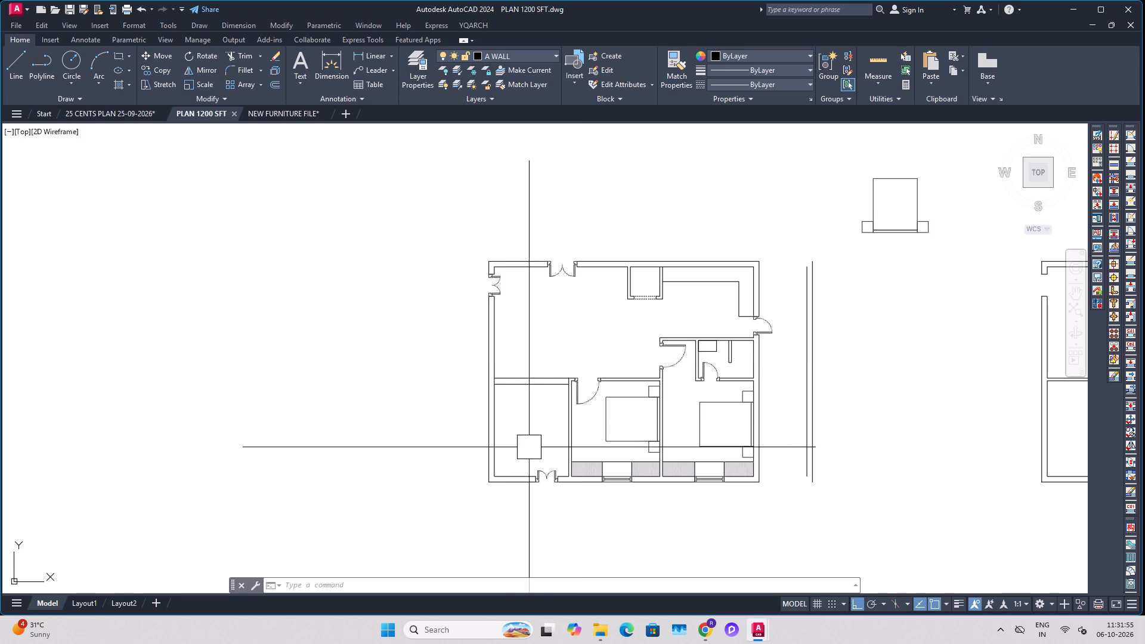
Group the L-shaped sofa and its centre table beside the double doors in the block library.
middle_drag(499, 469, 422, 484)
key(Escape)
key(Escape)
scroll(456, 458, up, 1)
middle_drag(497, 483, 537, 462)
key(Escape)
scroll(493, 417, down, 3)
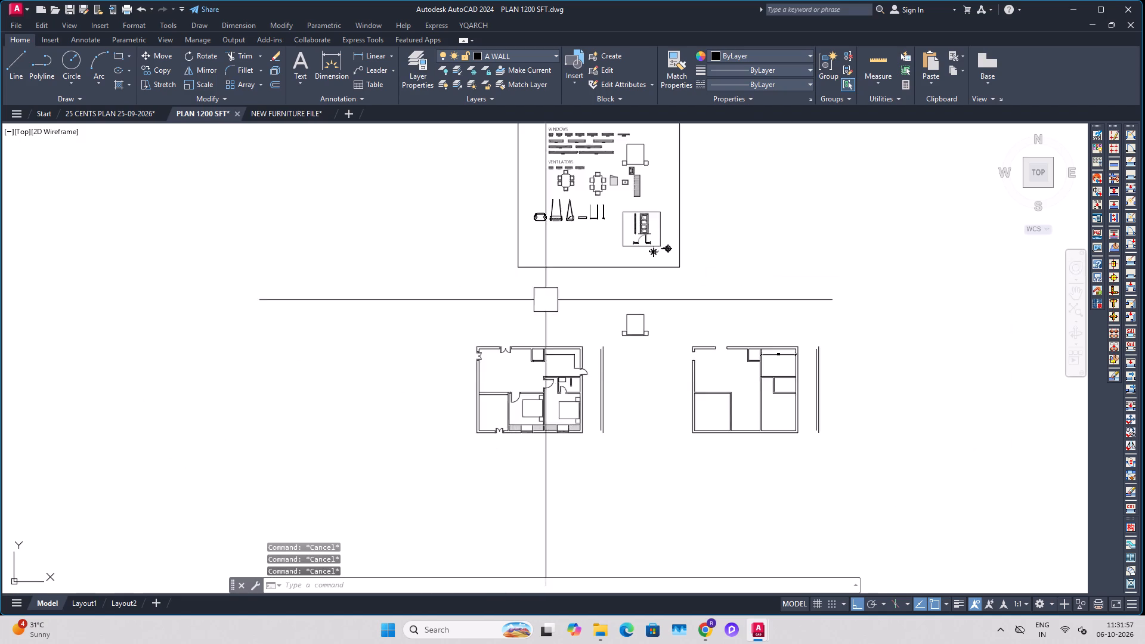
middle_drag(571, 238, 561, 423)
scroll(599, 304, up, 4)
click(698, 231)
click(456, 373)
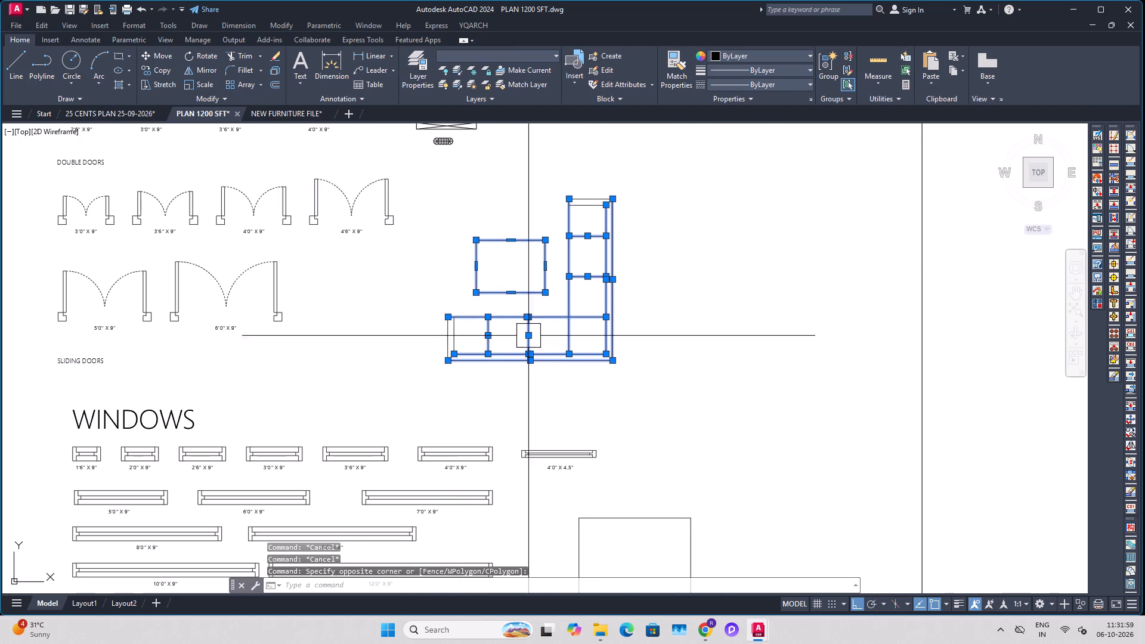
click(689, 178)
click(423, 390)
key(g)
key(space)
Move the grouped sofa set out of the block library into the space between the two floor plans.
click(553, 346)
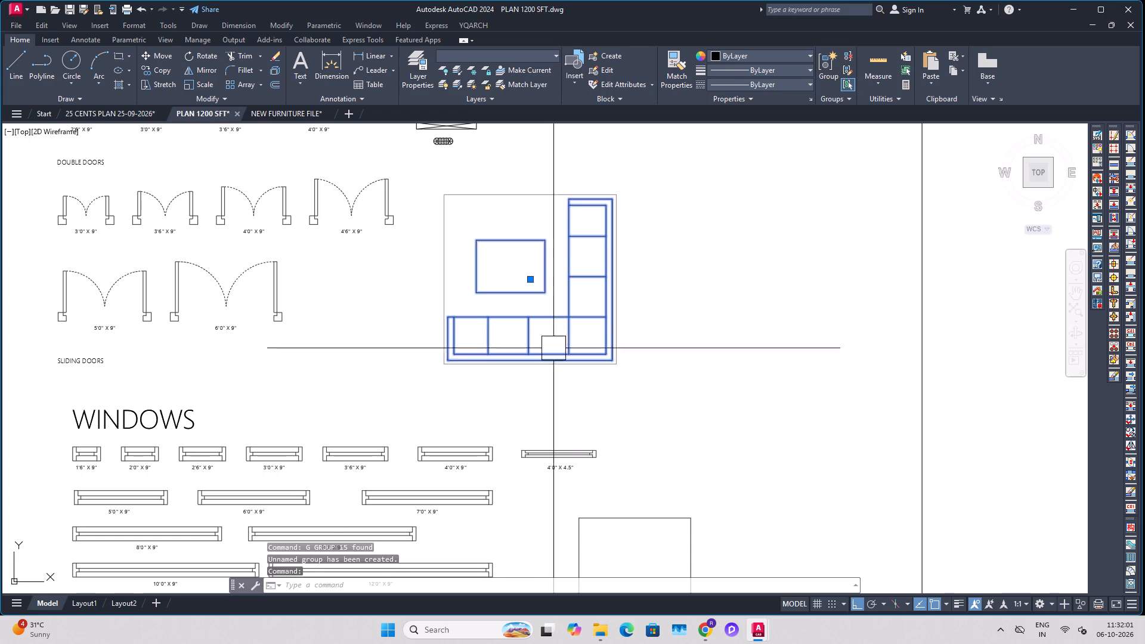
scroll(549, 366, down, 3)
key(m)
key(space)
drag(572, 367, 572, 372)
scroll(552, 463, down, 2)
middle_drag(552, 479, 624, 248)
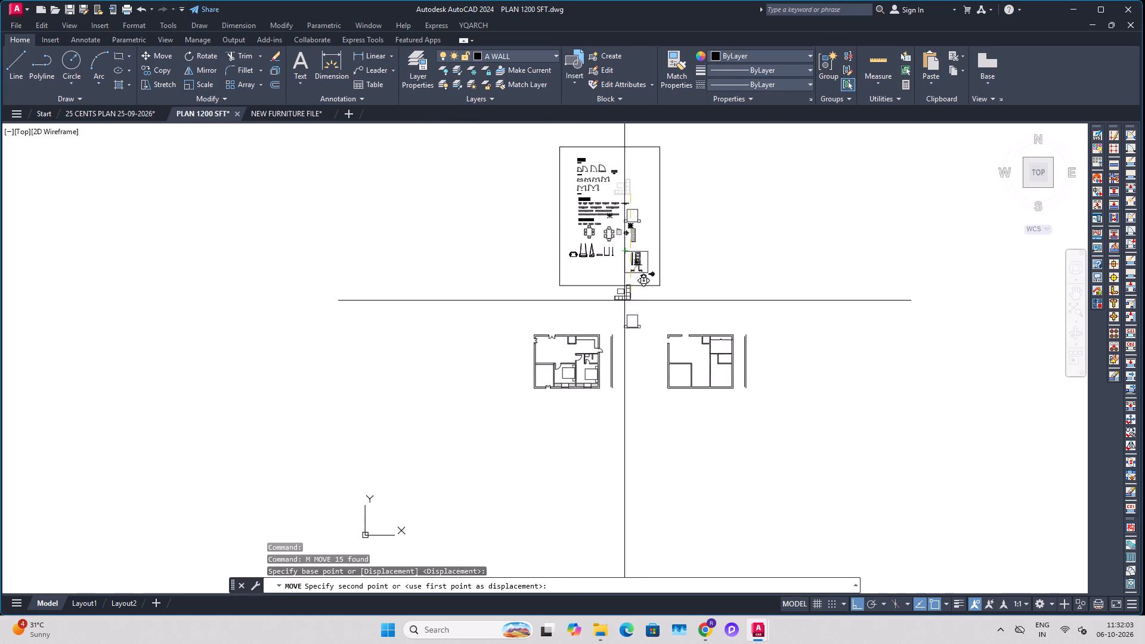
scroll(592, 367, up, 5)
click(267, 497)
Rotate the grouped sofa set 180 degrees in the space between the two floor plans.
middle_drag(321, 488, 383, 414)
scroll(399, 436, down, 4)
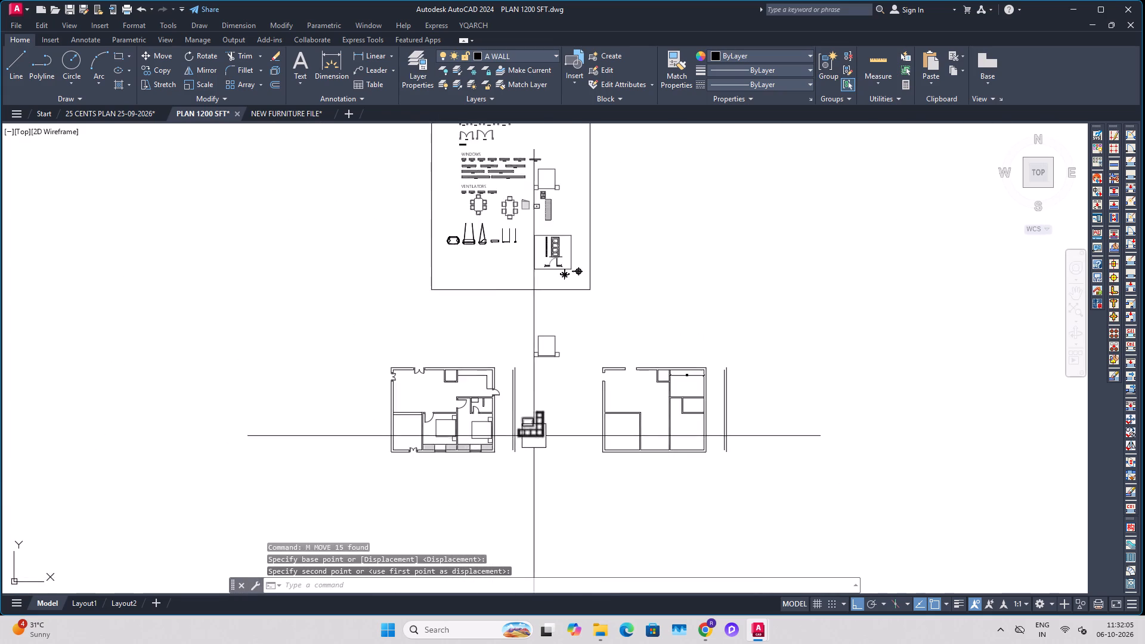
scroll(537, 435, down, 2)
scroll(515, 445, up, 4)
click(633, 359)
key(r)
key(o)
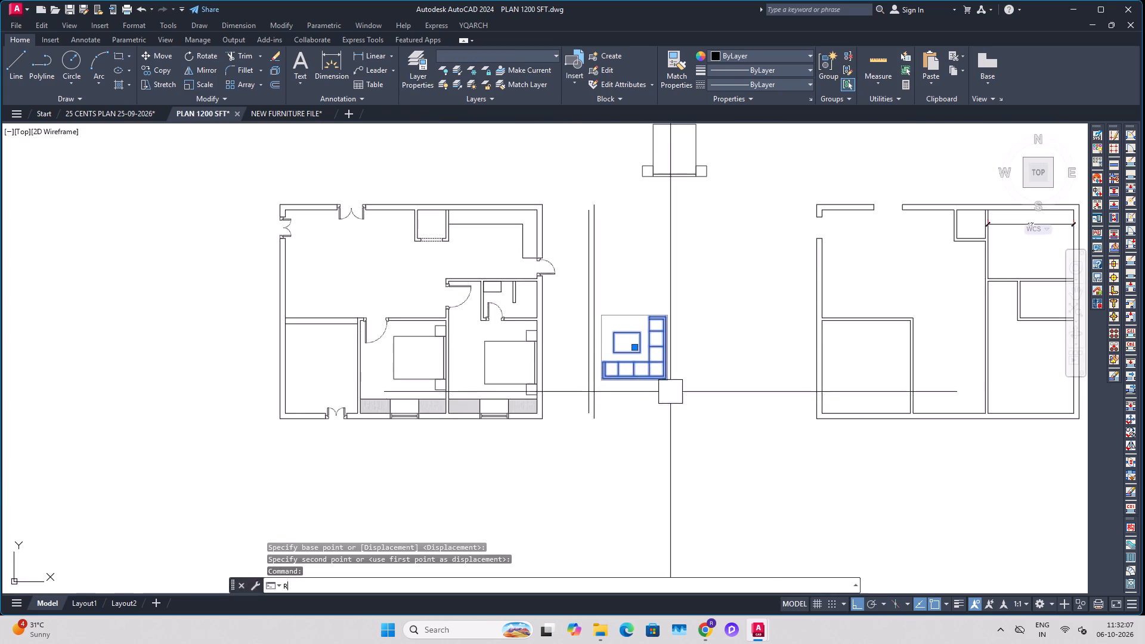
key(space)
click(675, 397)
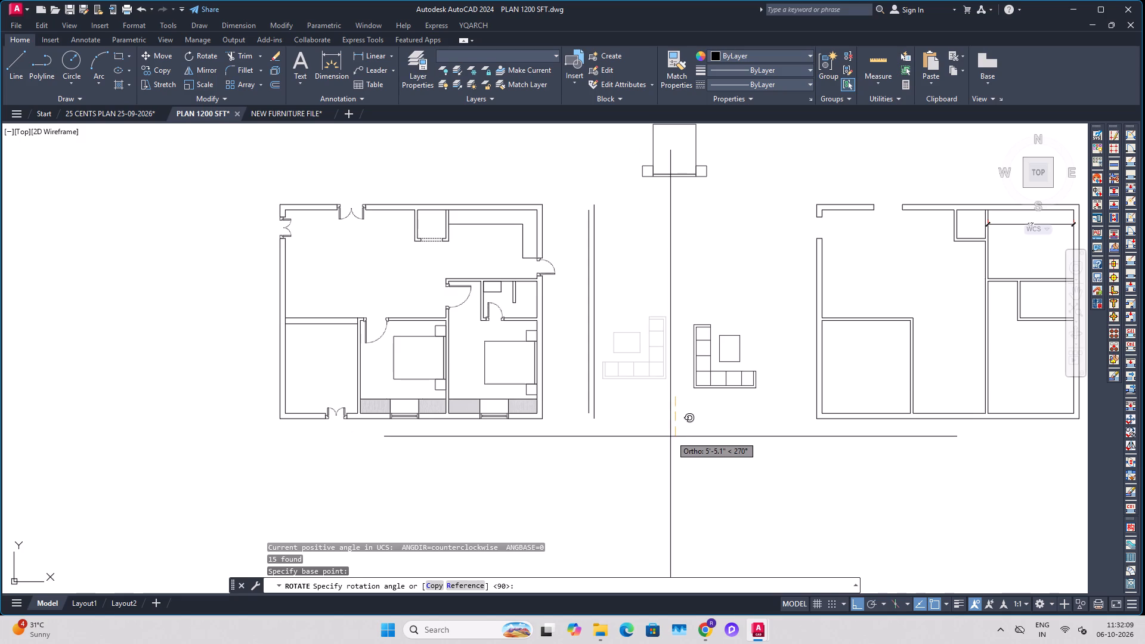
click(581, 456)
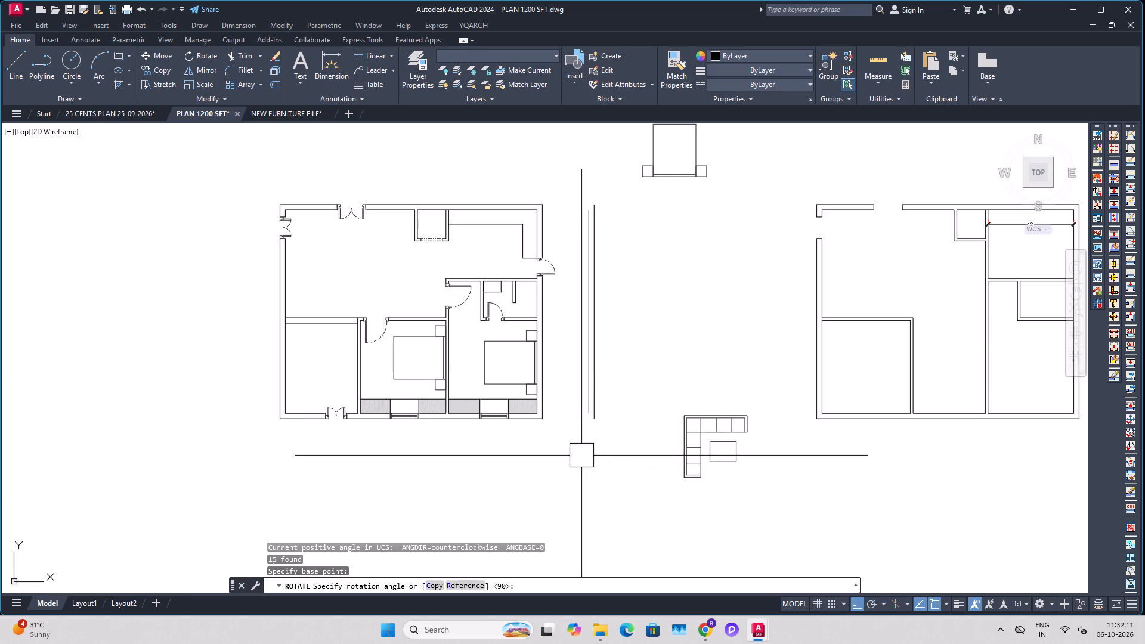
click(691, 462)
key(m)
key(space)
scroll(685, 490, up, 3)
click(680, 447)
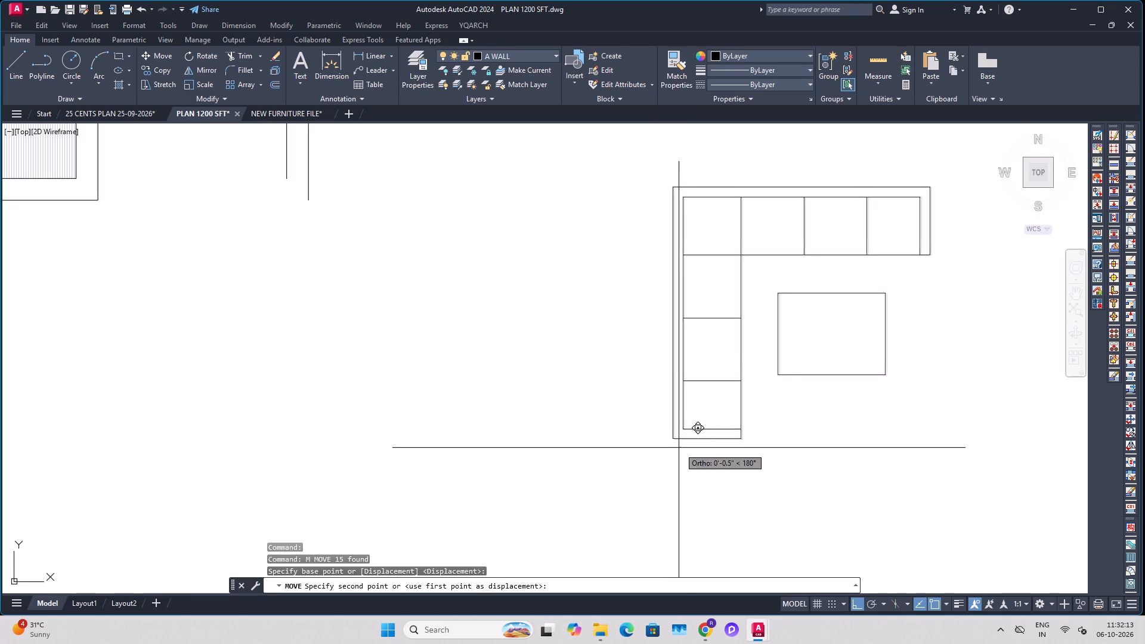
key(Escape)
Move the grouped sofa set by its lower-left corner onto the left wall of the plan's lower-left room.
click(697, 438)
key(m)
key(space)
click(672, 442)
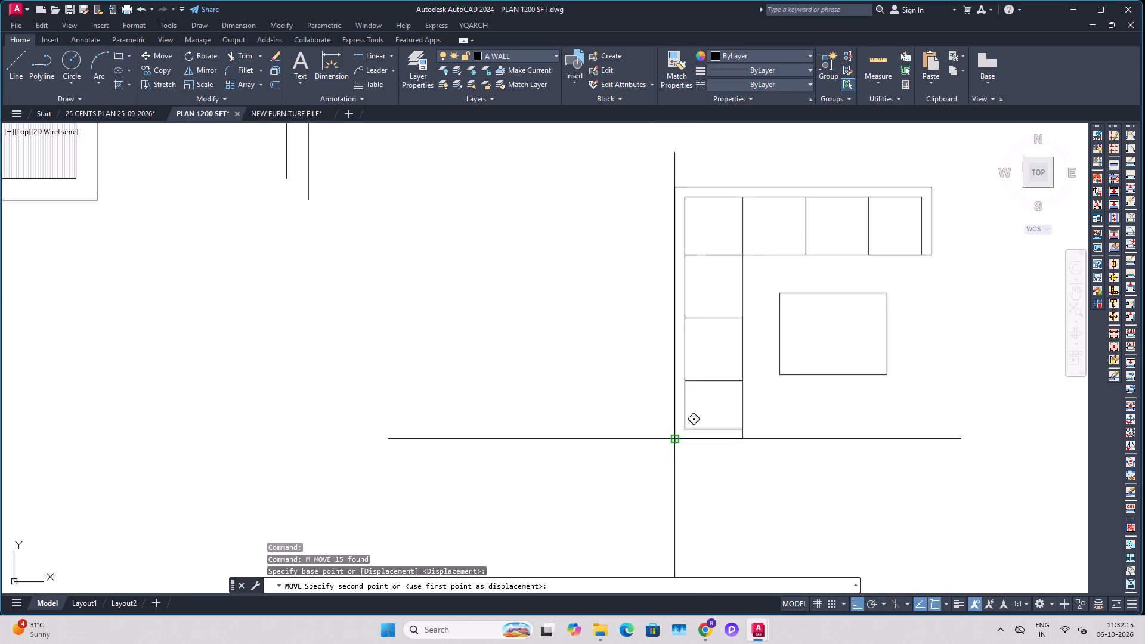
scroll(691, 453, down, 3)
middle_drag(502, 364, 558, 413)
scroll(375, 385, up, 3)
click(254, 457)
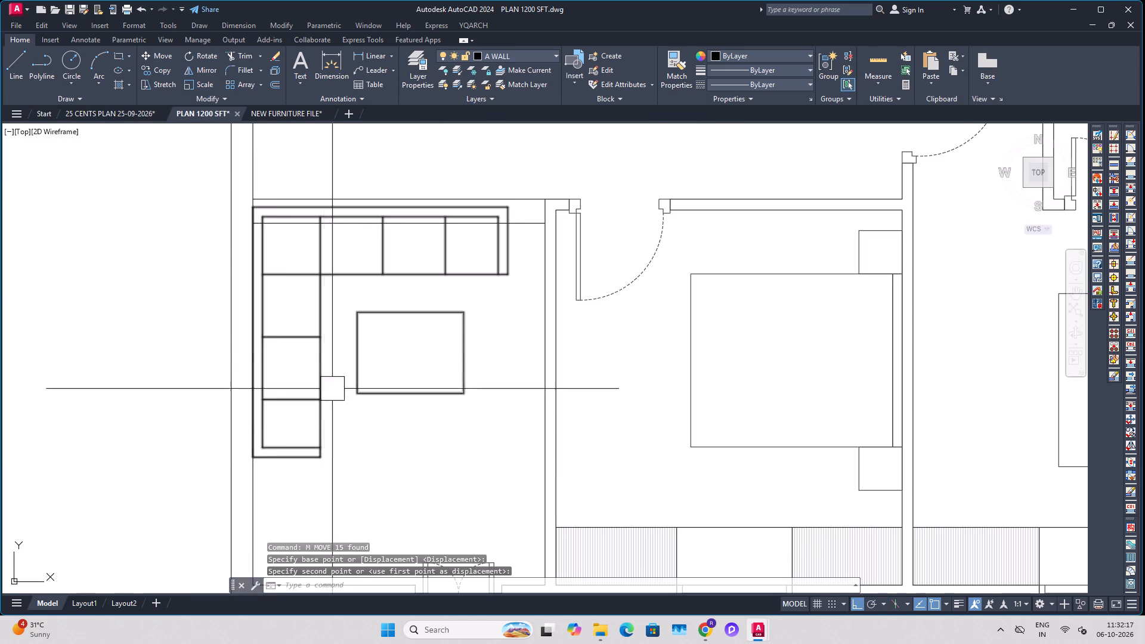
Move the sofa set straight down along the wall, clear of the line near the room's upper wall.
click(324, 265)
middle_drag(359, 293, 407, 287)
key(m)
key(space)
click(422, 396)
middle_drag(415, 458, 417, 443)
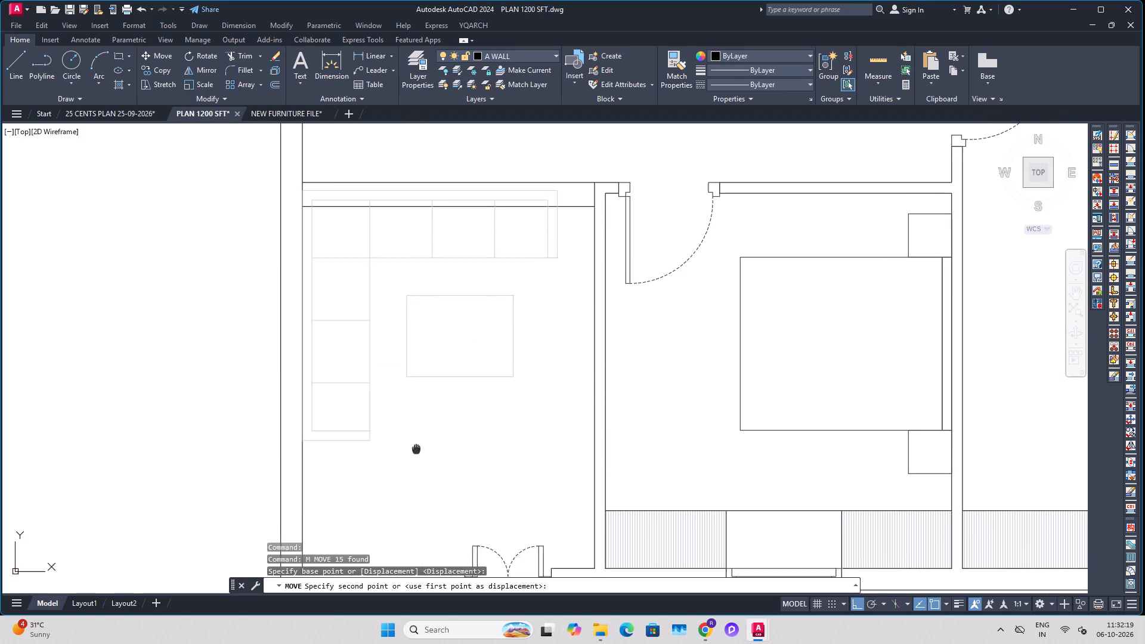
middle_drag(417, 443, 429, 395)
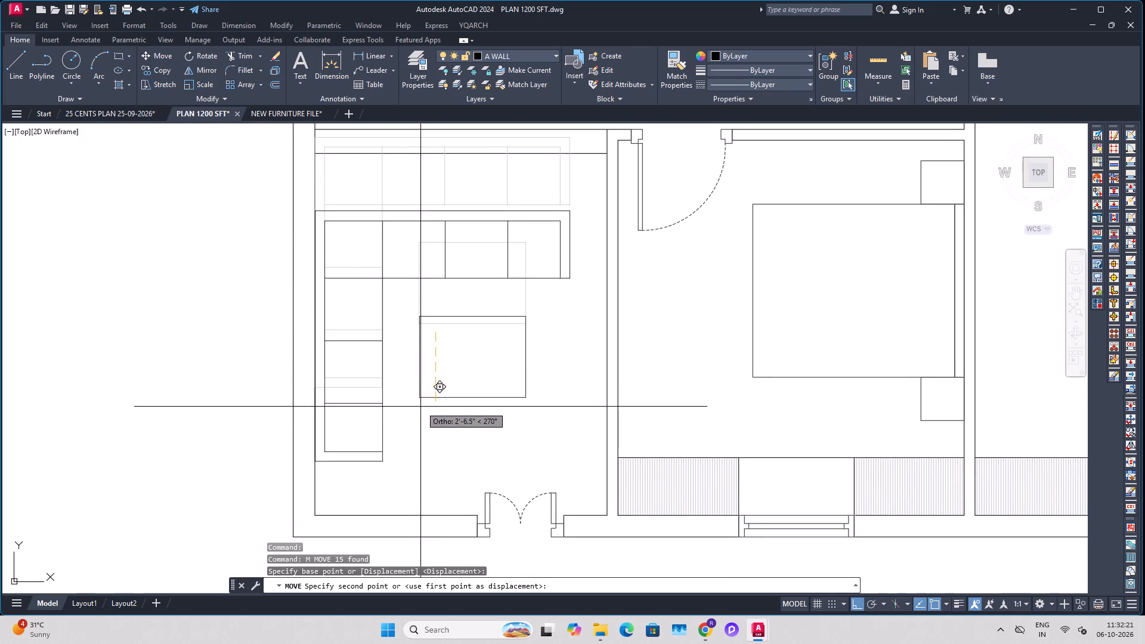
click(422, 400)
key(Escape)
key(Escape)
Ungroup the sofa set and erase its centre table.
click(457, 389)
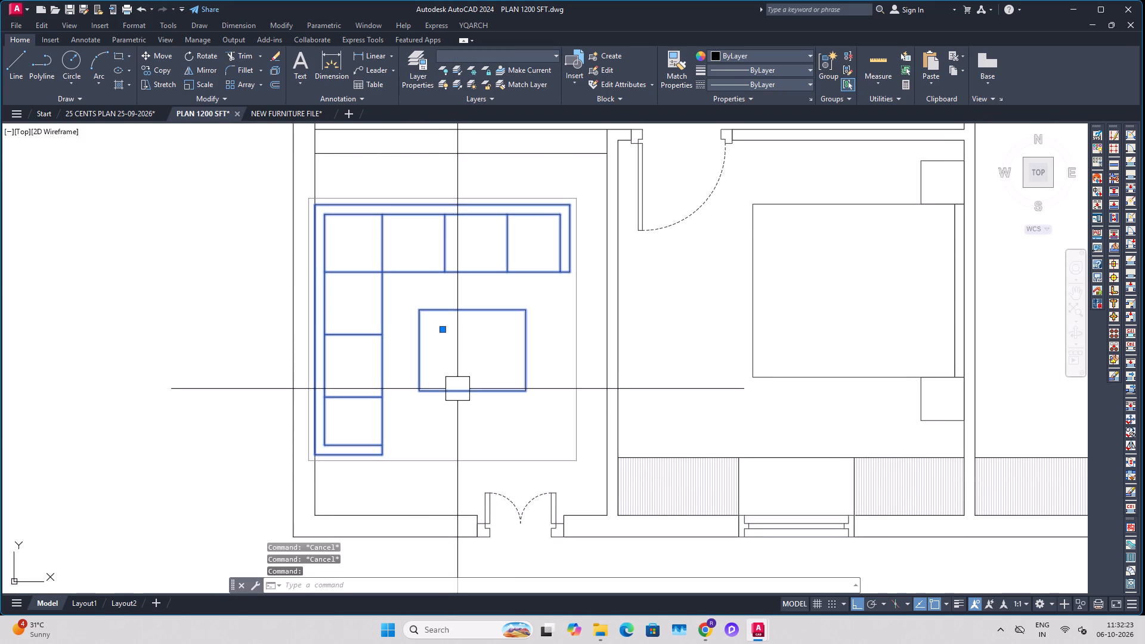
text(UN)
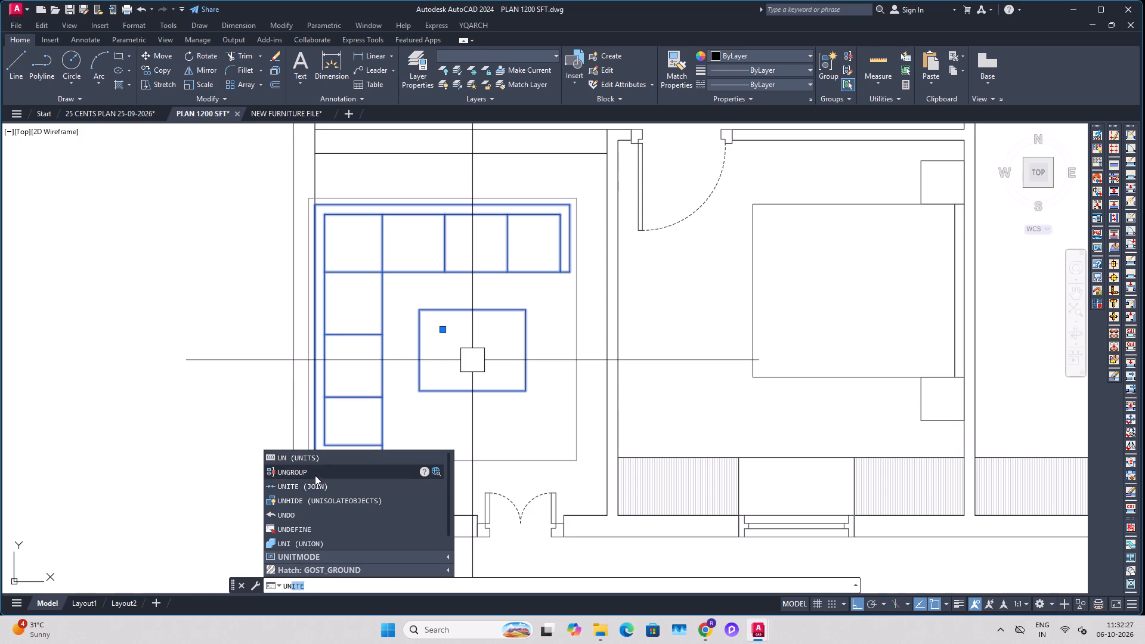
click(315, 475)
click(484, 382)
middle_drag(507, 369, 497, 422)
key(Delete)
Erase the two armrest end lines and the last seat divider on the sofa's upper horizontal wing.
scroll(551, 293, up, 1)
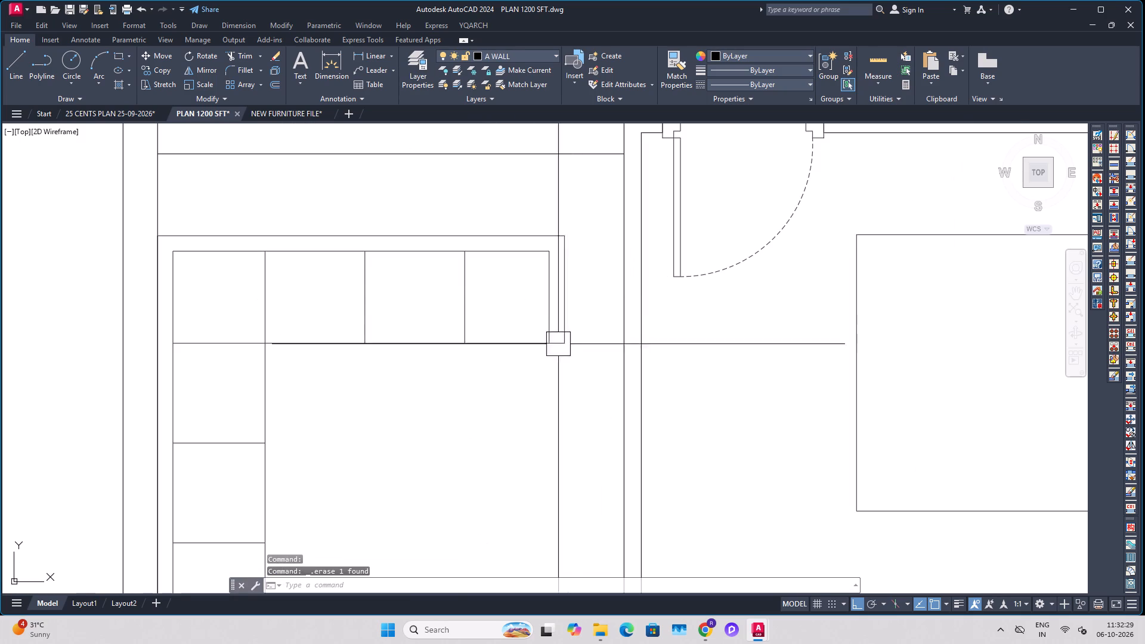
click(592, 275)
click(549, 301)
key(Delete)
drag(566, 216, 564, 233)
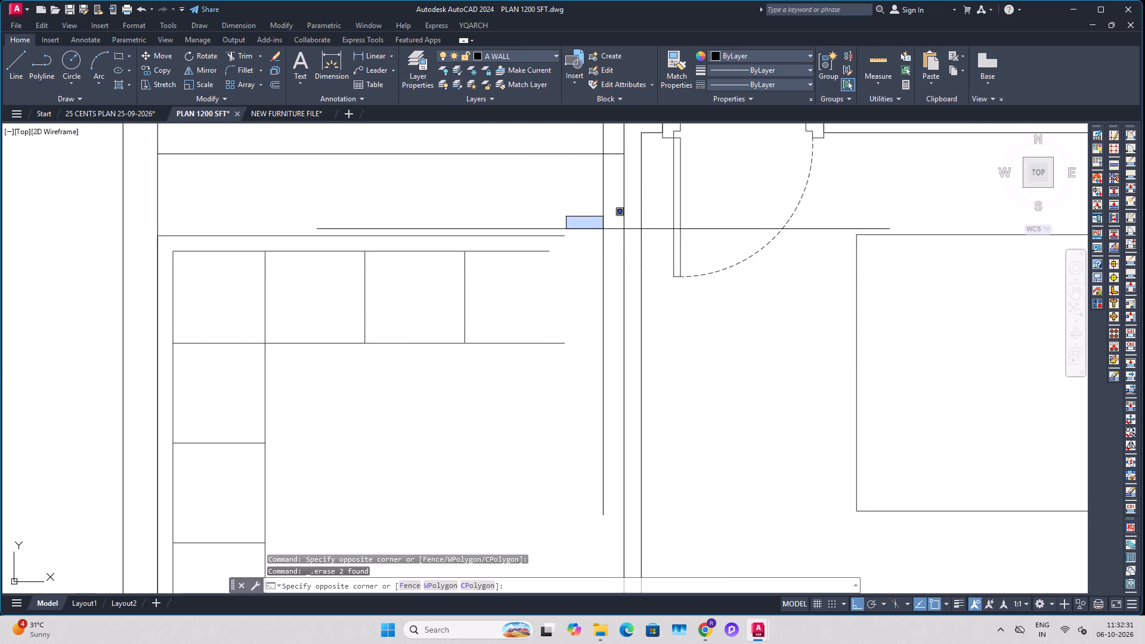
key(Escape)
click(450, 314)
click(477, 311)
click(465, 296)
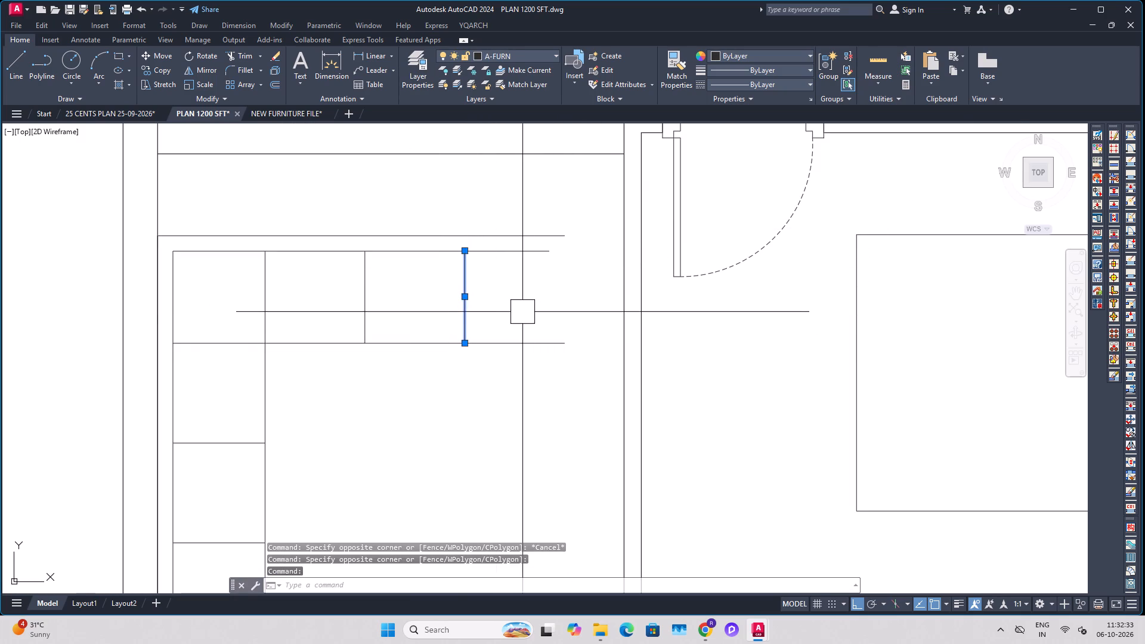
key(Delete)
key(Escape)
key(Escape)
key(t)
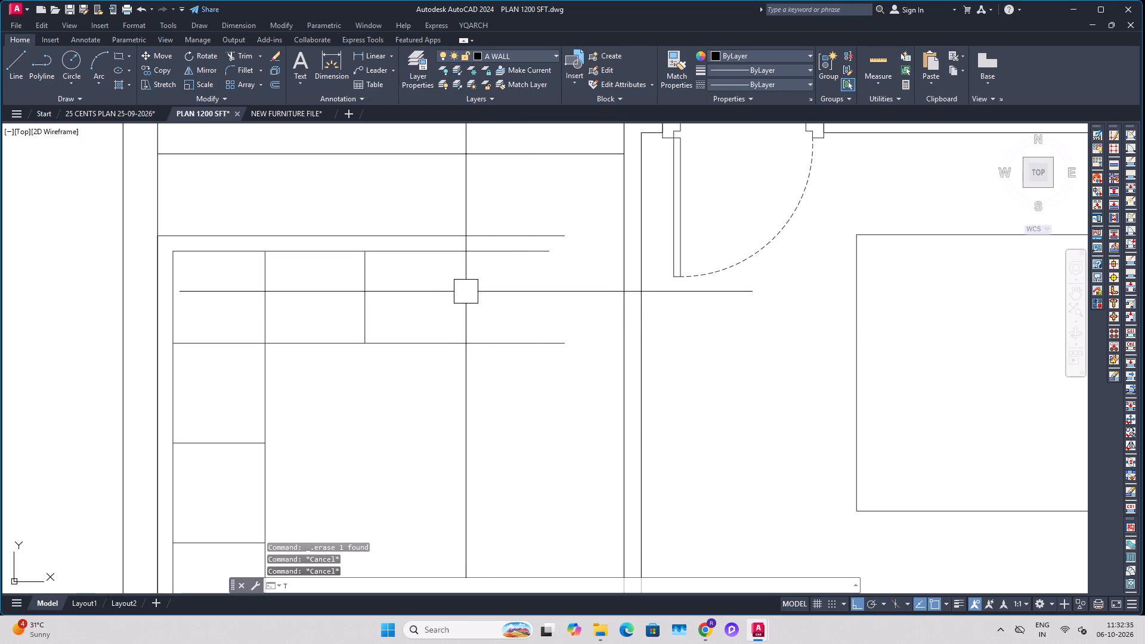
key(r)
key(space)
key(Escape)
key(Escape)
Offset the remaining seat divider of the horizontal wing 4" outward to form a new armrest edge.
text(O 4")
key(Return)
click(377, 289)
drag(367, 290, 397, 292)
click(419, 292)
key(Escape)
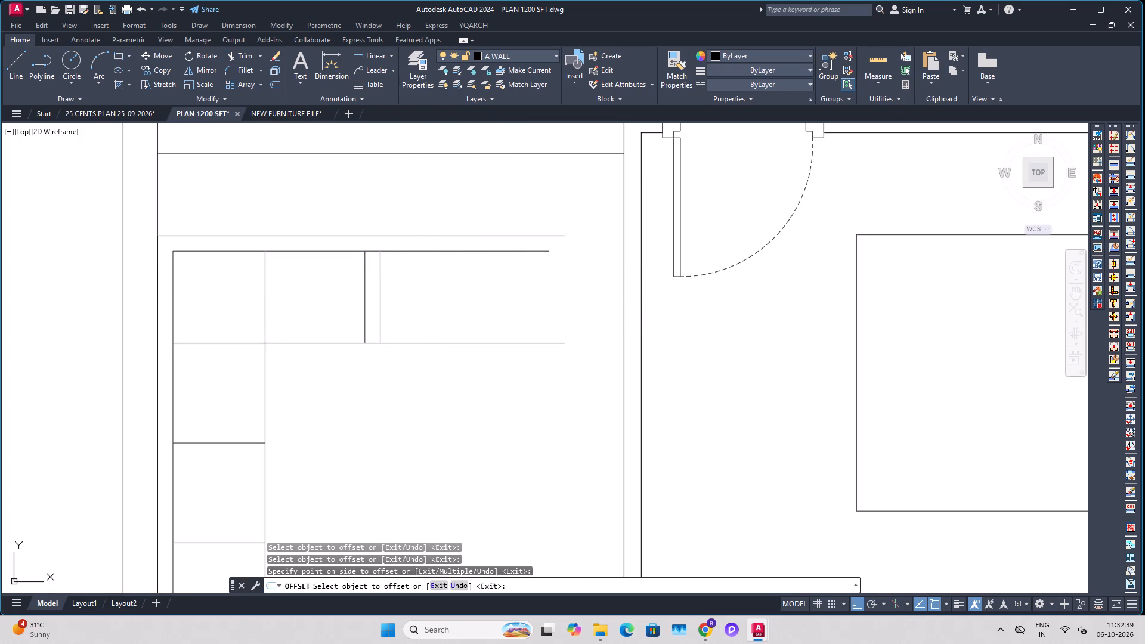
key(Escape)
Trim off the sofa's horizontal lines that extend beyond the new armrest edge.
key(t)
key(r)
key(space)
click(442, 213)
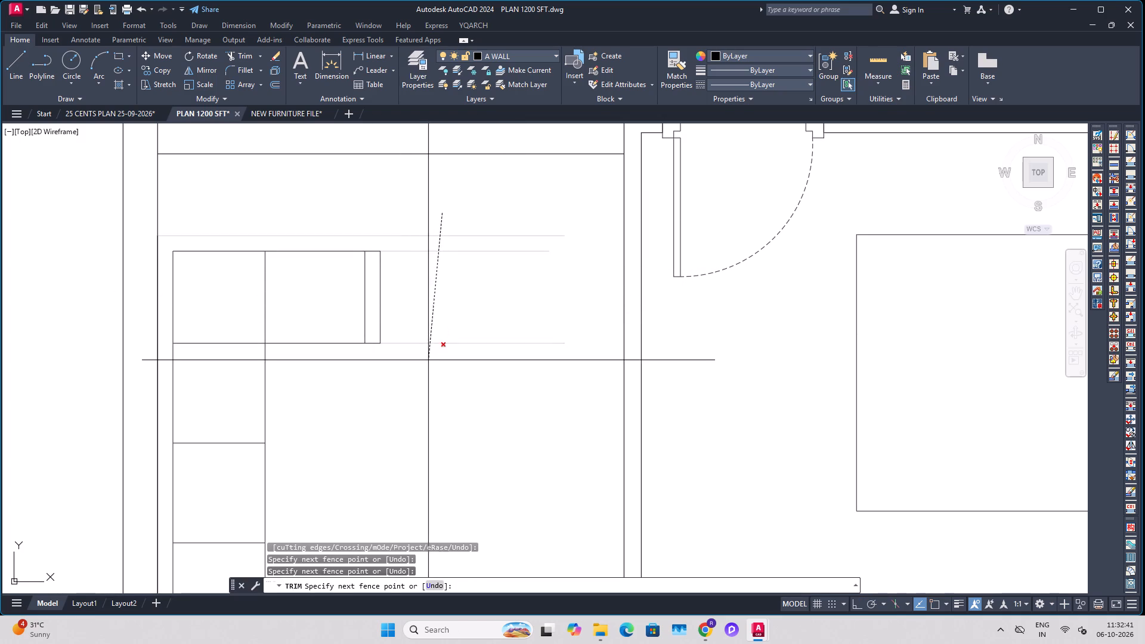
click(428, 360)
key(Escape)
key(Escape)
Select all the sofa's lines, including its long back lines, and move them horizontally a little away from the wall.
scroll(439, 265, down, 2)
click(441, 251)
click(356, 426)
scroll(355, 333, up, 1)
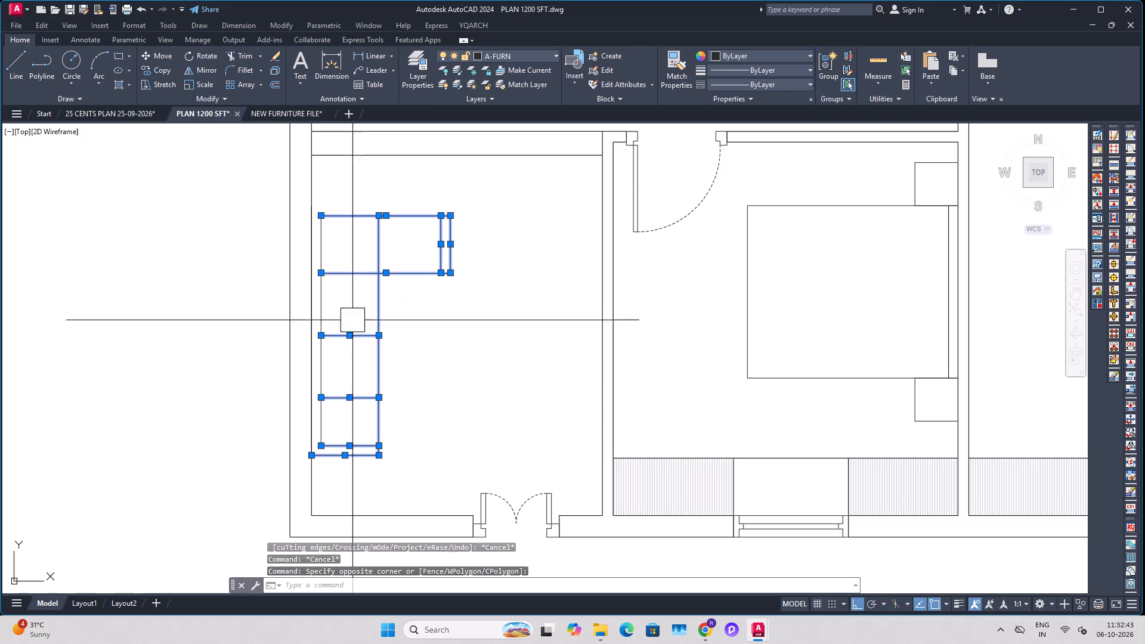
scroll(332, 235, up, 1)
click(337, 242)
click(284, 258)
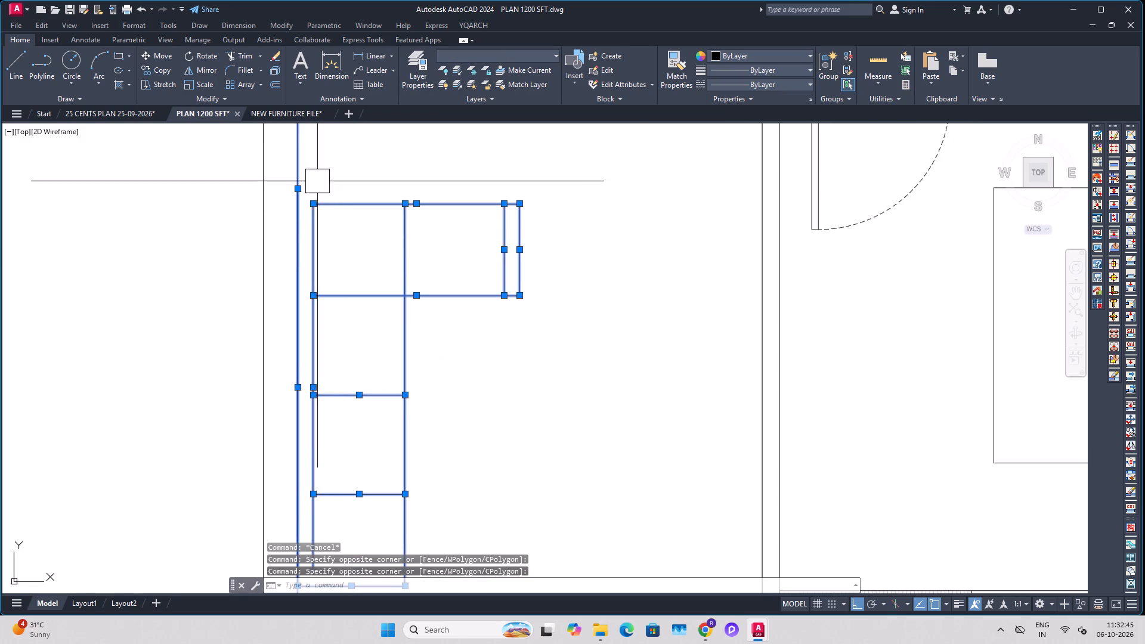
shift+click(293, 150)
middle_drag(342, 169, 383, 254)
scroll(385, 256, up, 1)
middle_drag(383, 254, 385, 256)
scroll(419, 283, down, 1)
key(m)
key(space)
drag(425, 272, 431, 274)
click(453, 274)
key(Escape)
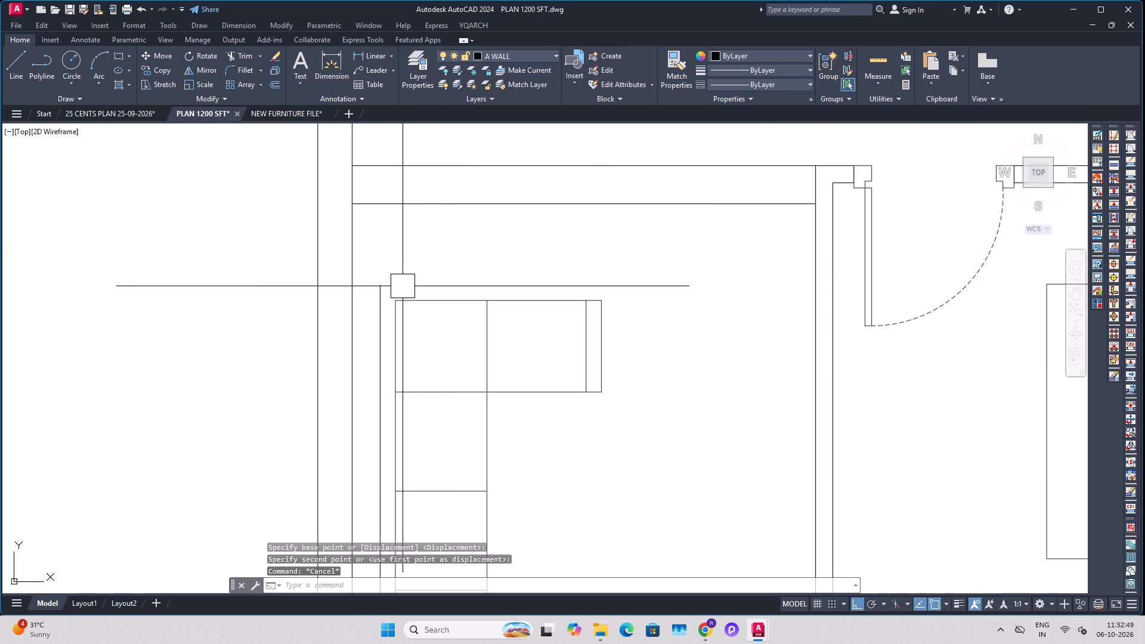
Offset the top seat line of the sofa's horizontal wing 4" upward to recreate the outer backrest line.
scroll(403, 286, up, 1)
text(o)
key(space)
key(4)
key(shift+quotedbl)
key(Return)
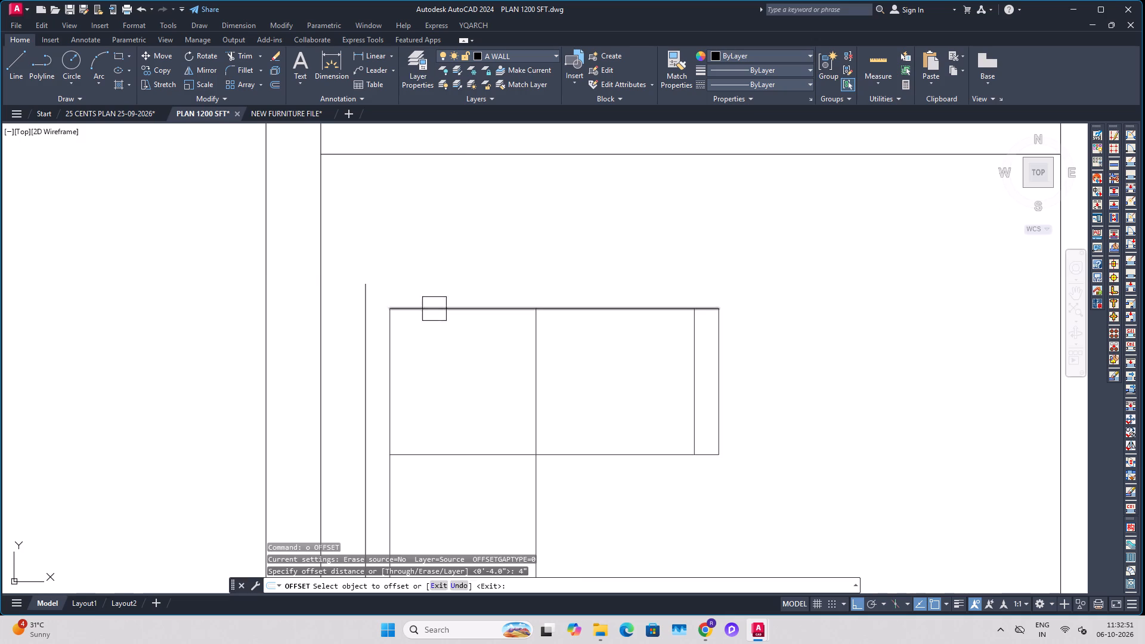
drag(434, 309, 430, 290)
click(424, 256)
key(Escape)
key(Escape)
Fillet the long outer back line and the new top backrest line into a sharp corner.
key(f)
key(space)
click(370, 289)
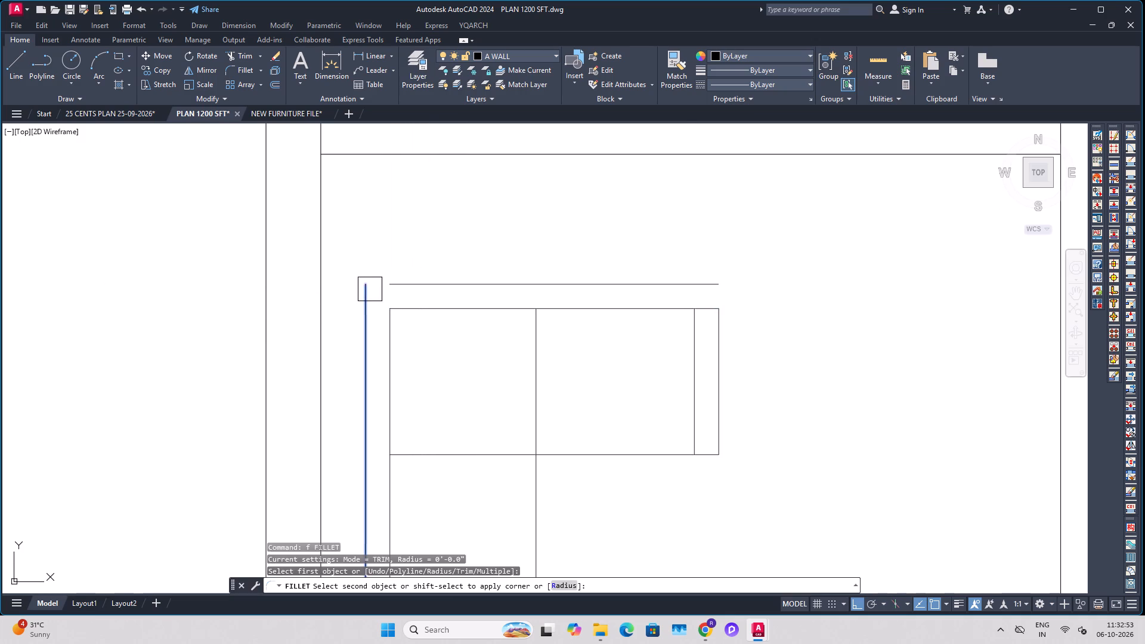
click(411, 282)
key(Escape)
click(317, 336)
key(Escape)
Draw a short line closing the backrest's open end above the armrest on the horizontal wing.
scroll(418, 265, down, 2)
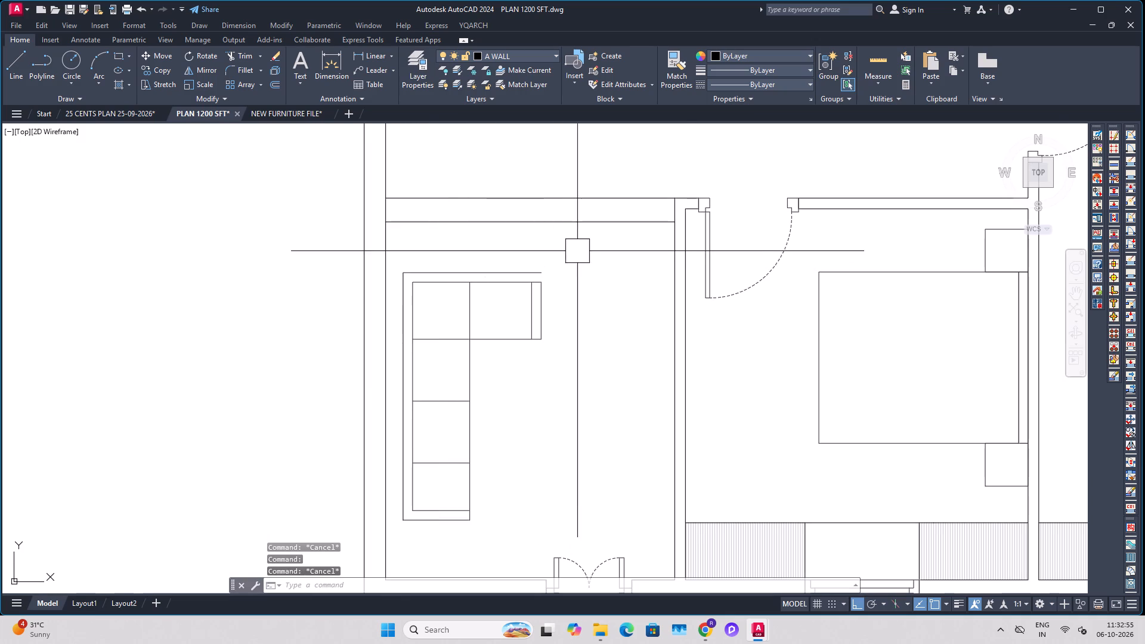
scroll(543, 283, up, 1)
text(l)
key(space)
click(540, 271)
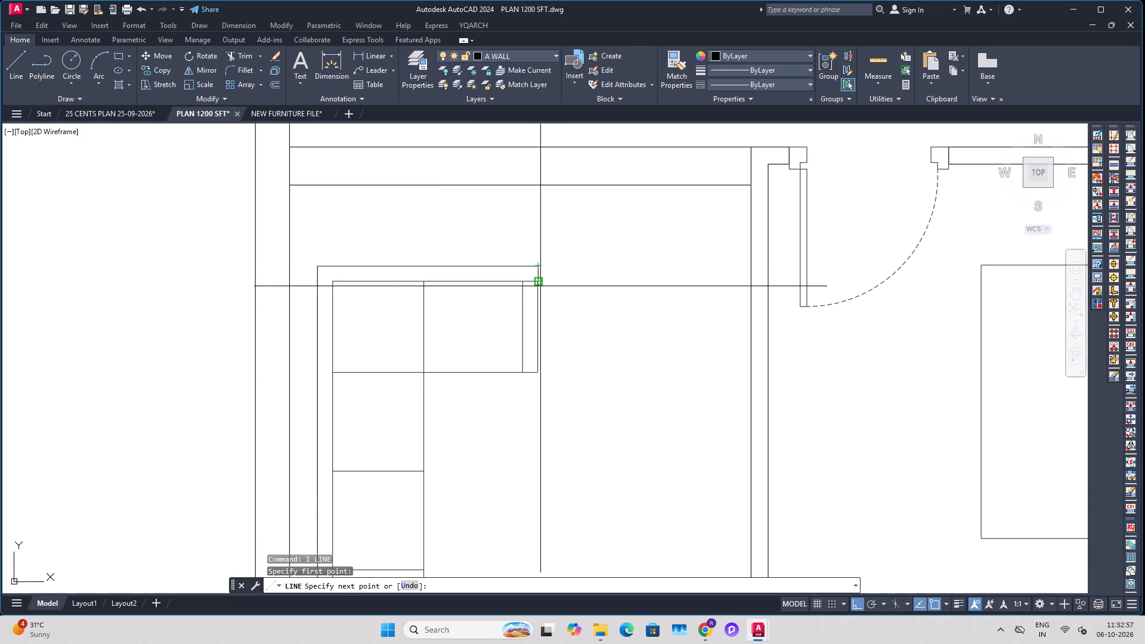
click(540, 286)
key(Escape)
key(Escape)
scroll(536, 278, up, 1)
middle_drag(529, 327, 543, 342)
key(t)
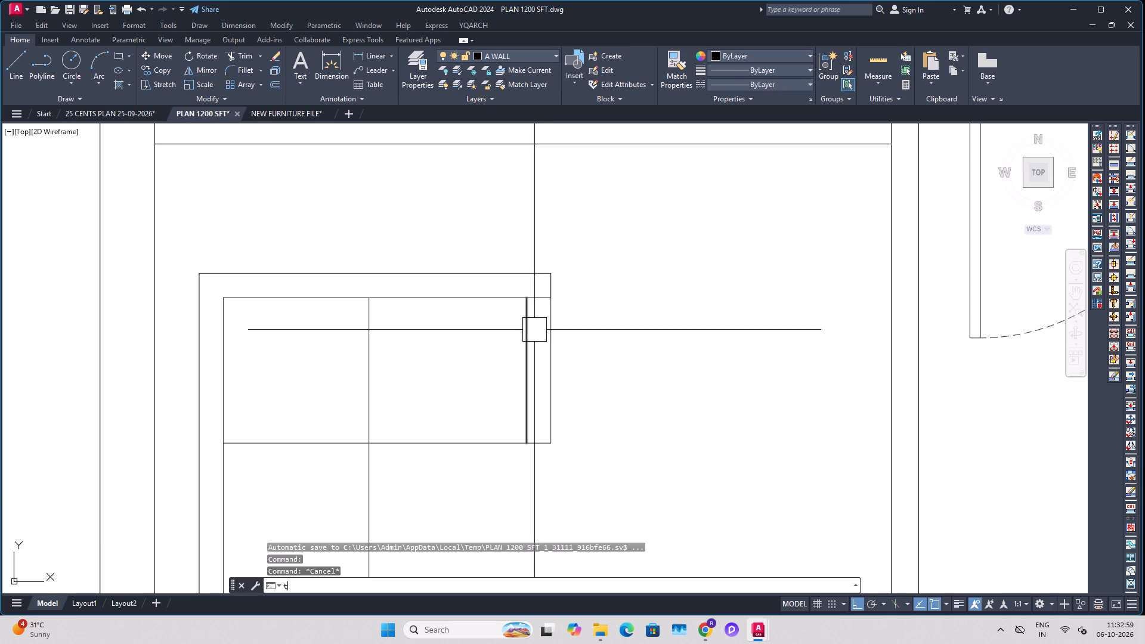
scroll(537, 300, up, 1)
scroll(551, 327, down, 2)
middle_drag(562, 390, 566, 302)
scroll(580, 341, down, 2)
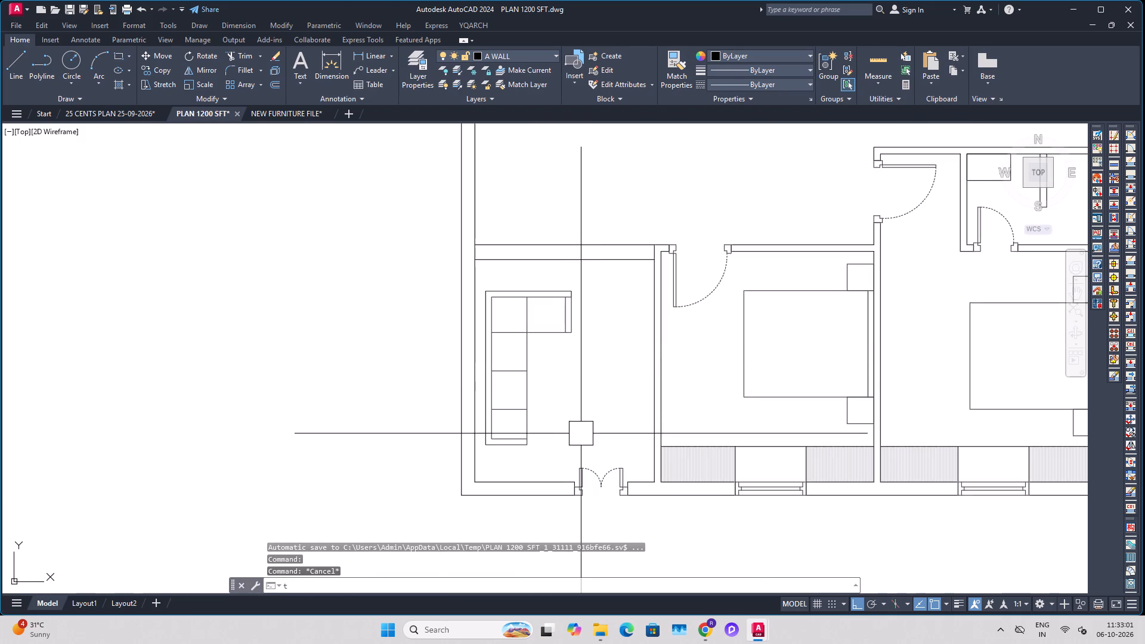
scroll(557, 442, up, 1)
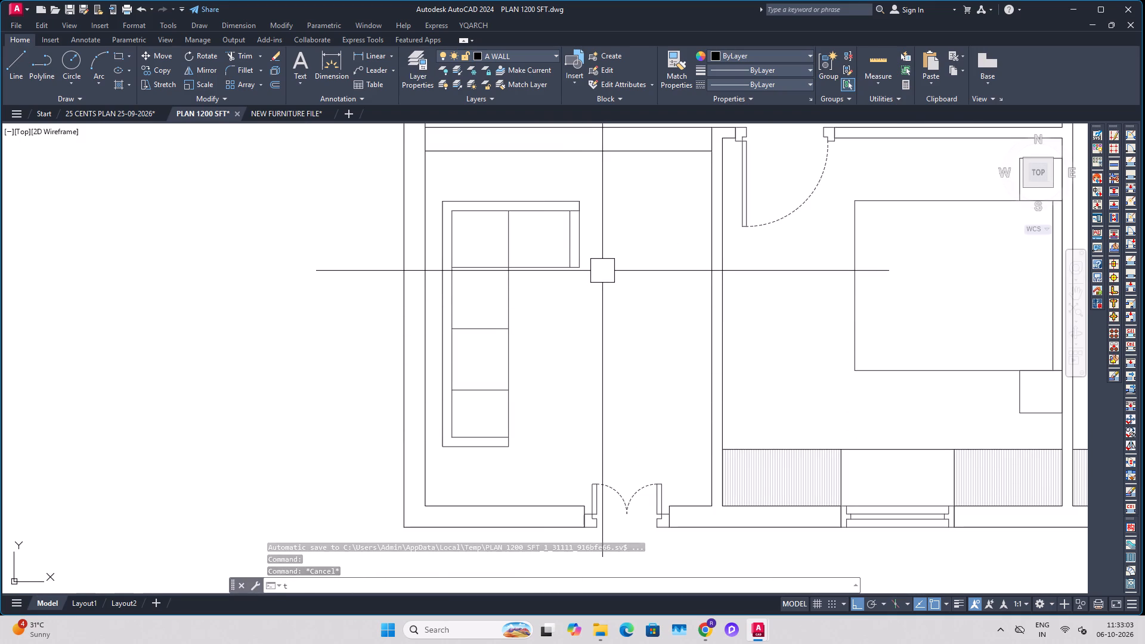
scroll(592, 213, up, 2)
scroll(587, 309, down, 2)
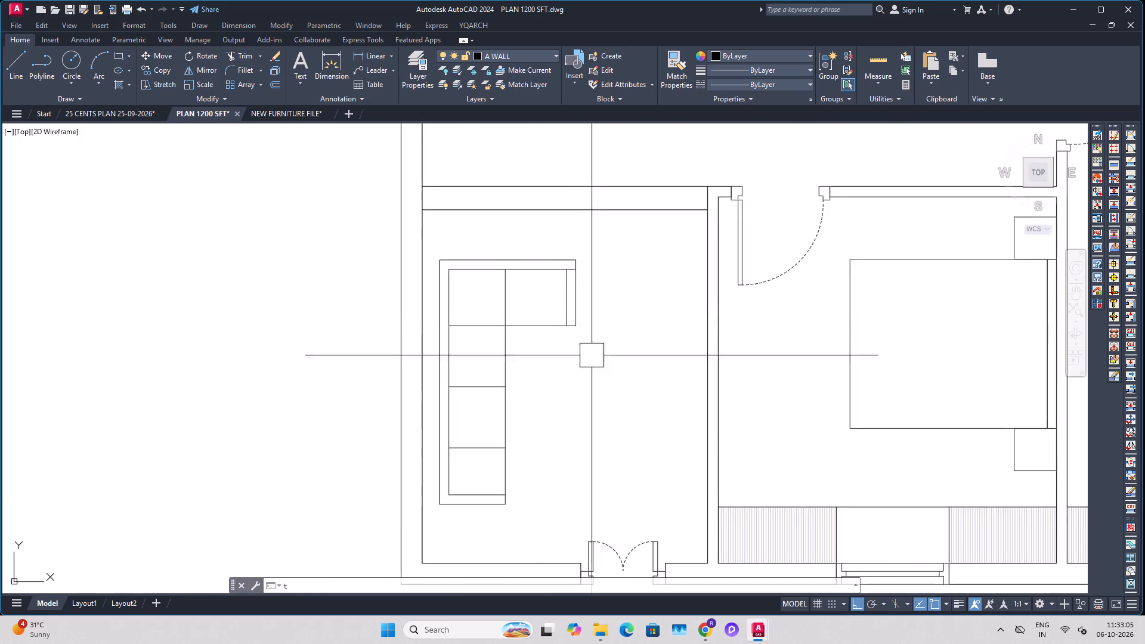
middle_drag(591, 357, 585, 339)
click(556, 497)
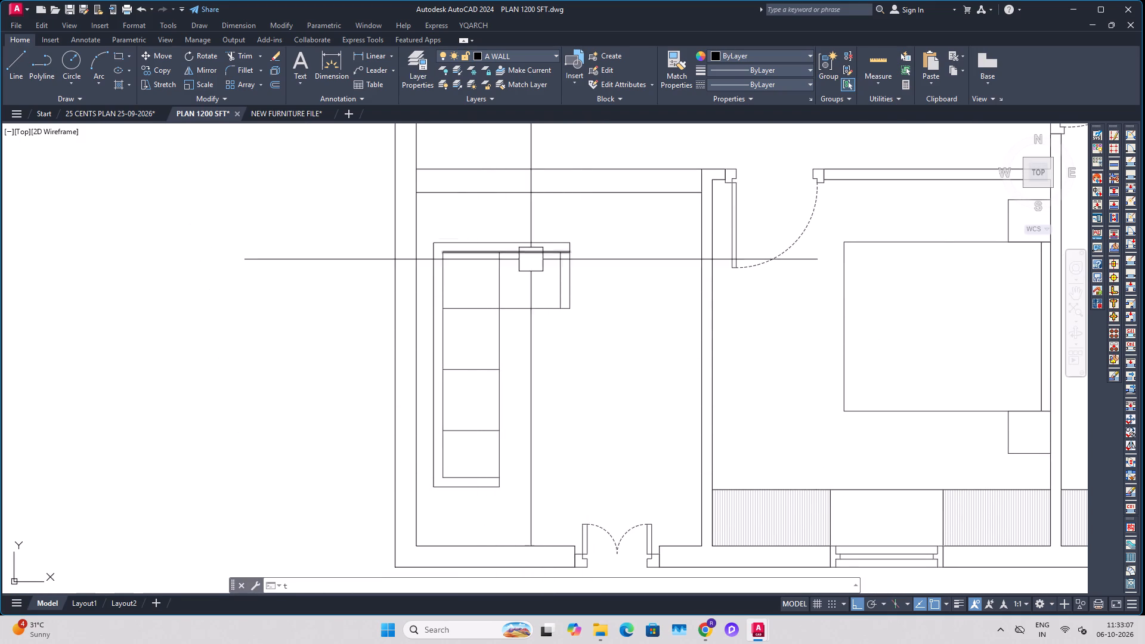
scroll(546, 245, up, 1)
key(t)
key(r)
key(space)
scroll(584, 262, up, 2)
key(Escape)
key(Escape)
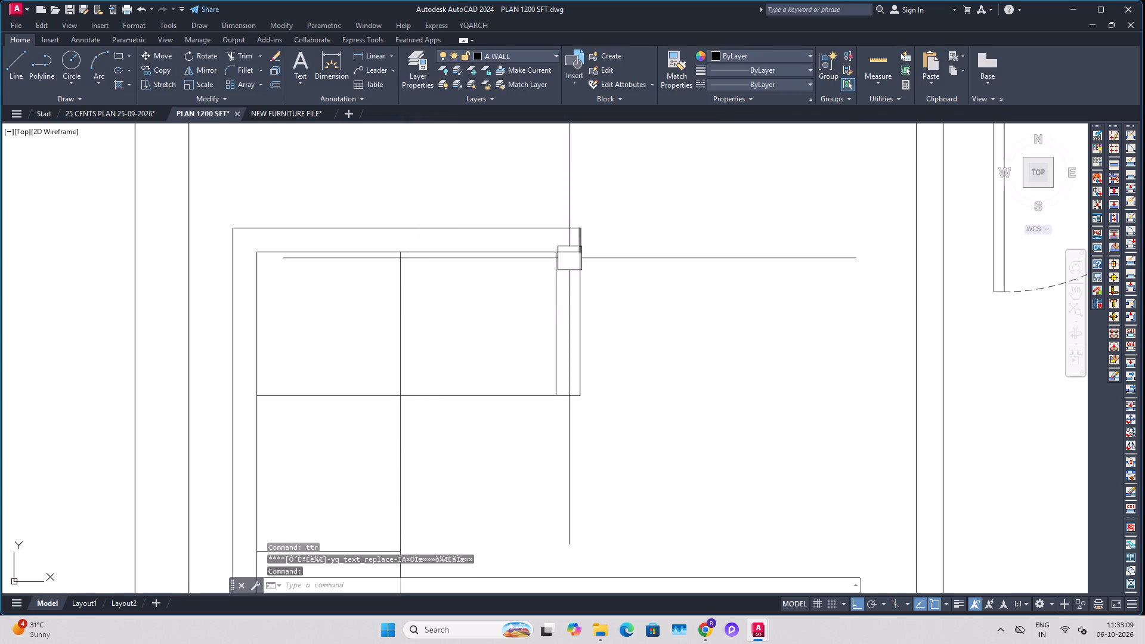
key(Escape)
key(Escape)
Trim the piece of the inner backrest line that crosses the armrest on the sofa's horizontal wing.
text(tr)
key(space)
scroll(568, 259, up, 2)
click(566, 236)
key(Escape)
scroll(567, 266, down, 5)
key(Escape)
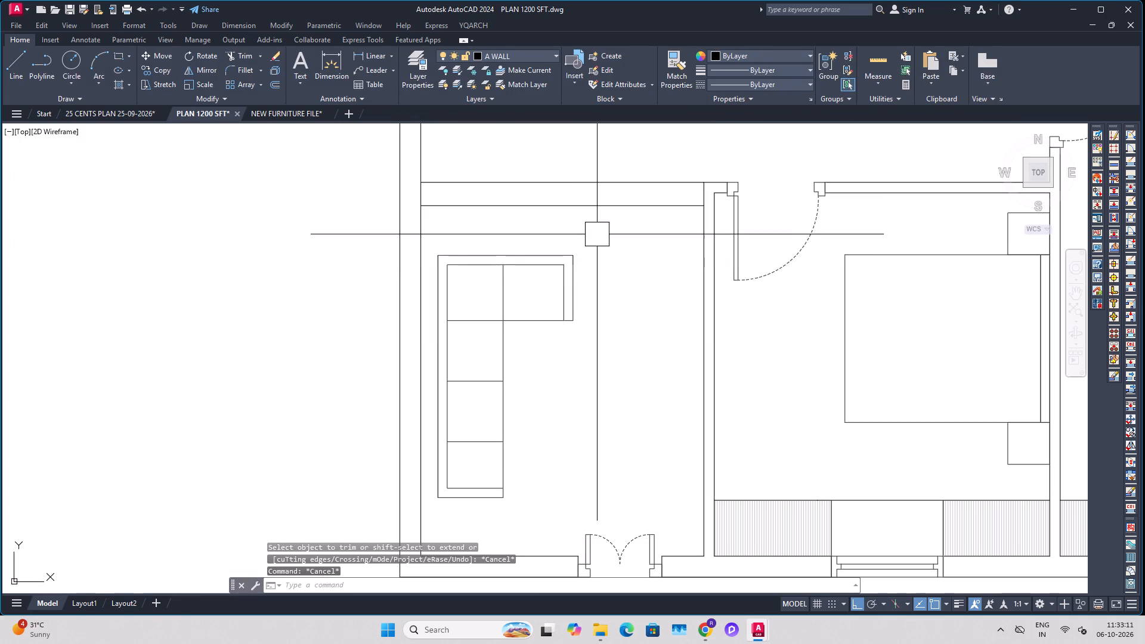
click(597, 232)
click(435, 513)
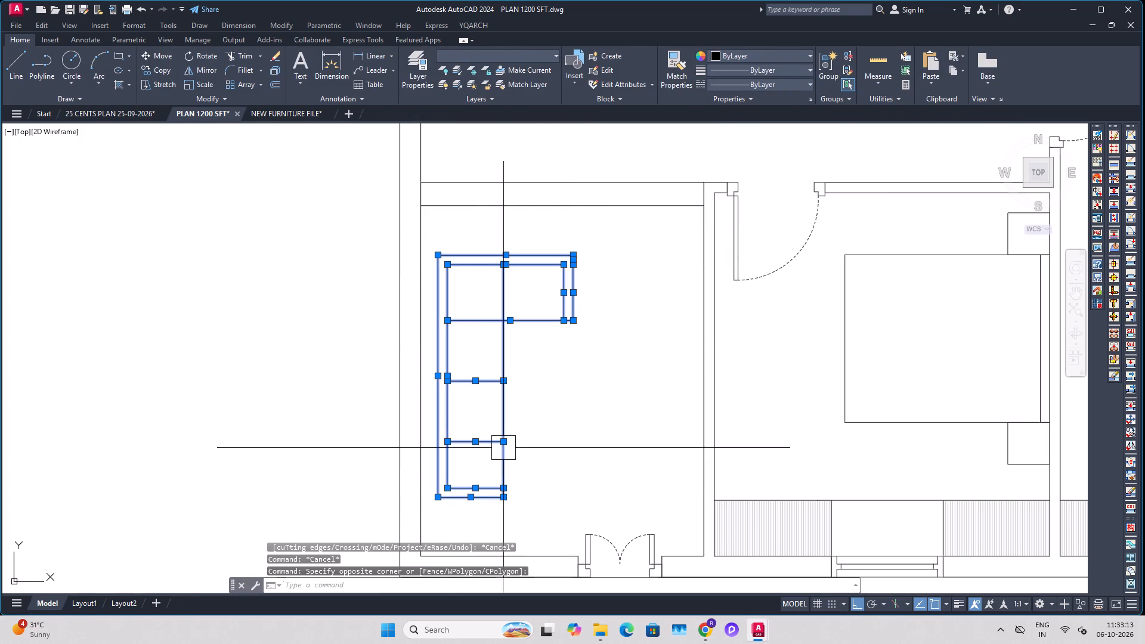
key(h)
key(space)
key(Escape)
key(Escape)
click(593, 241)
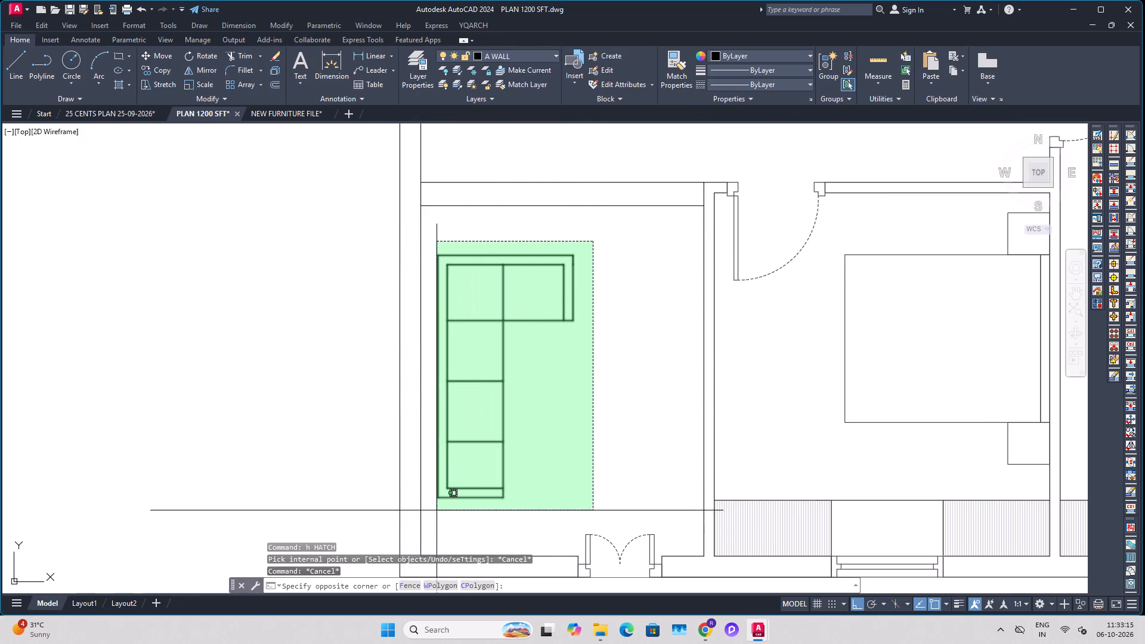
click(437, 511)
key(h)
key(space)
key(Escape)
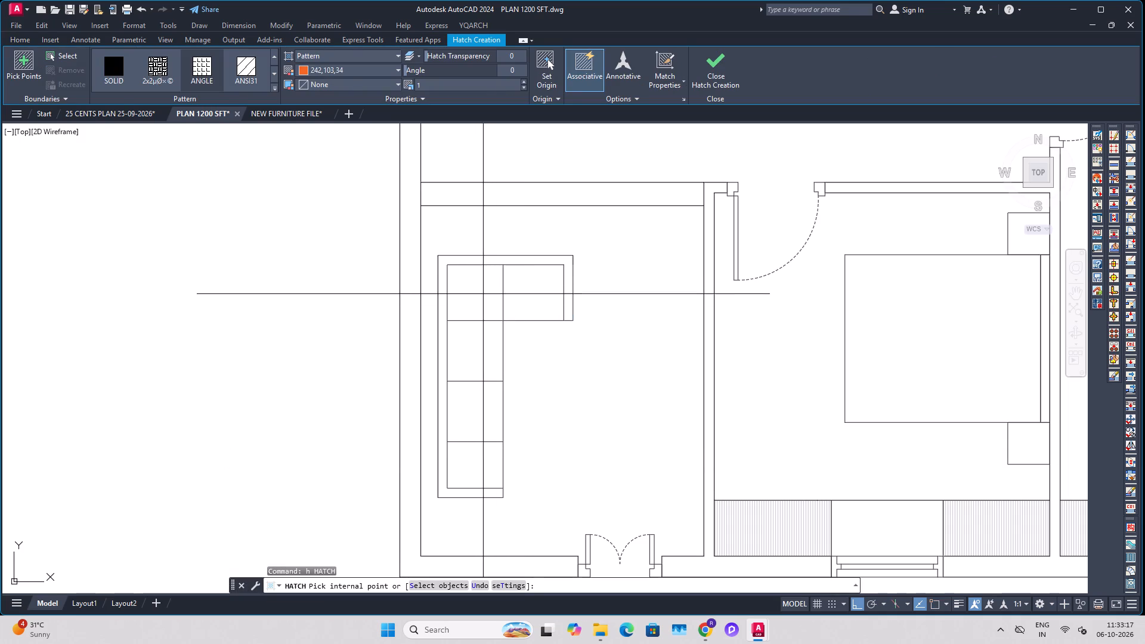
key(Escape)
Group all the lines of the shortened L-shaped sofa.
drag(598, 231, 598, 237)
click(435, 506)
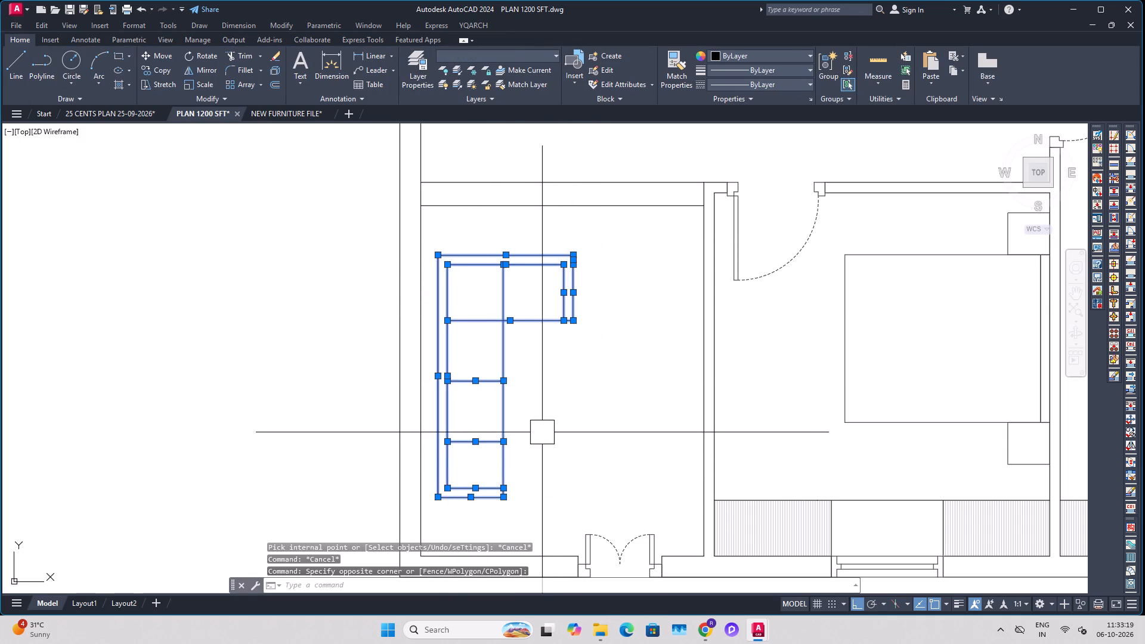
text(g)
key(space)
Move the grouped sofa horizontally by its upper-left corner until its back sits against the room's left wall.
middle_drag(510, 334, 512, 432)
click(487, 364)
key(m)
key(space)
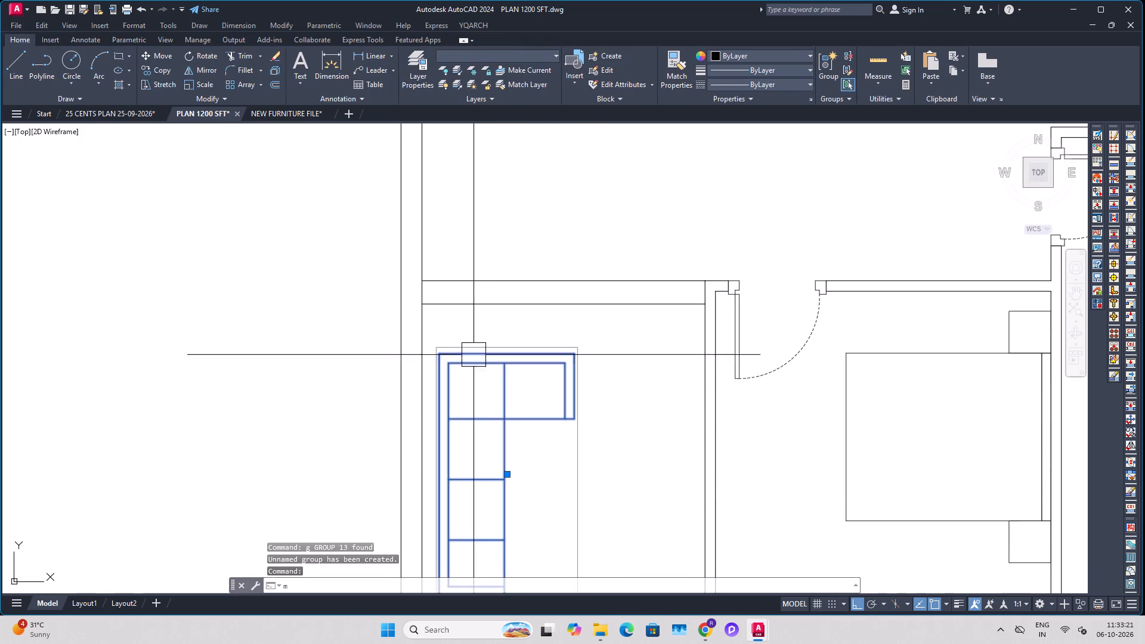
click(439, 351)
click(420, 352)
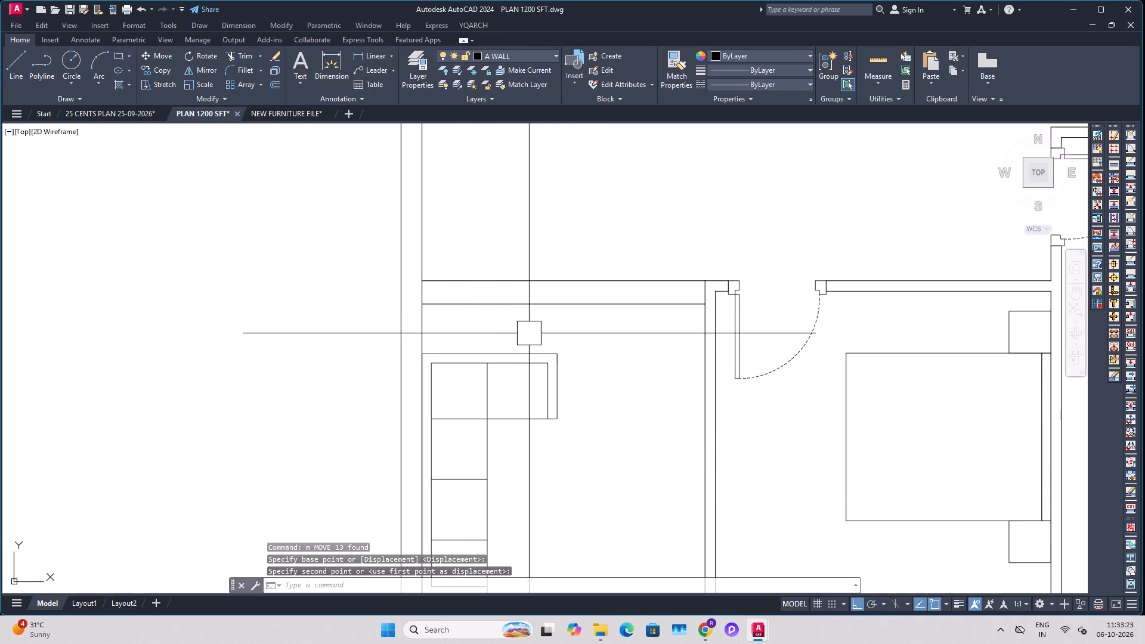
key(Escape)
middle_drag(599, 388, 599, 332)
scroll(589, 338, down, 1)
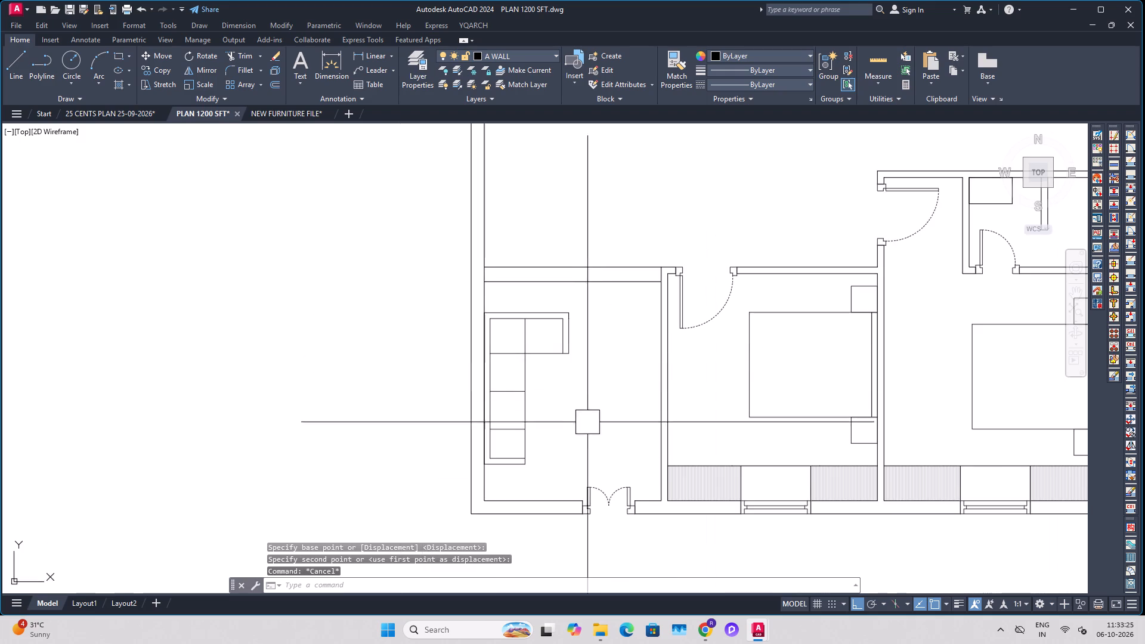
Save the drawing.
middle_drag(583, 416, 570, 382)
scroll(539, 299, up, 2)
scroll(543, 336, down, 2)
middle_drag(584, 335, 593, 351)
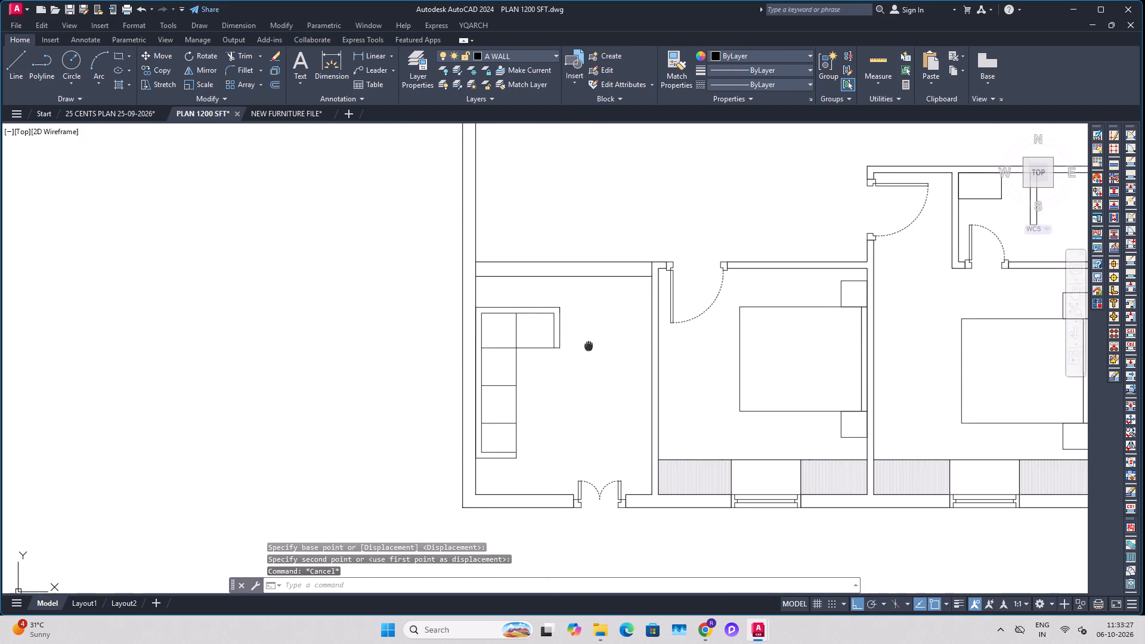
middle_drag(593, 351, 604, 358)
key(ctrl+s)
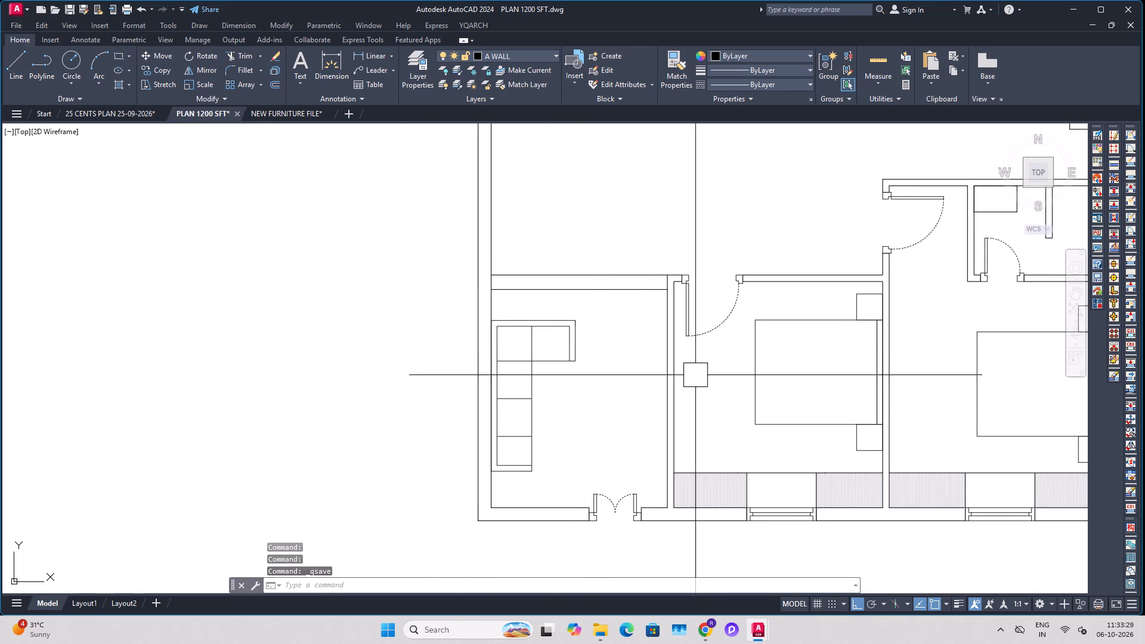
Delete the lower horizontal line above the sofa in the lower-left room's top wall.
middle_drag(600, 306, 556, 479)
scroll(627, 308, down, 1)
scroll(570, 378, up, 1)
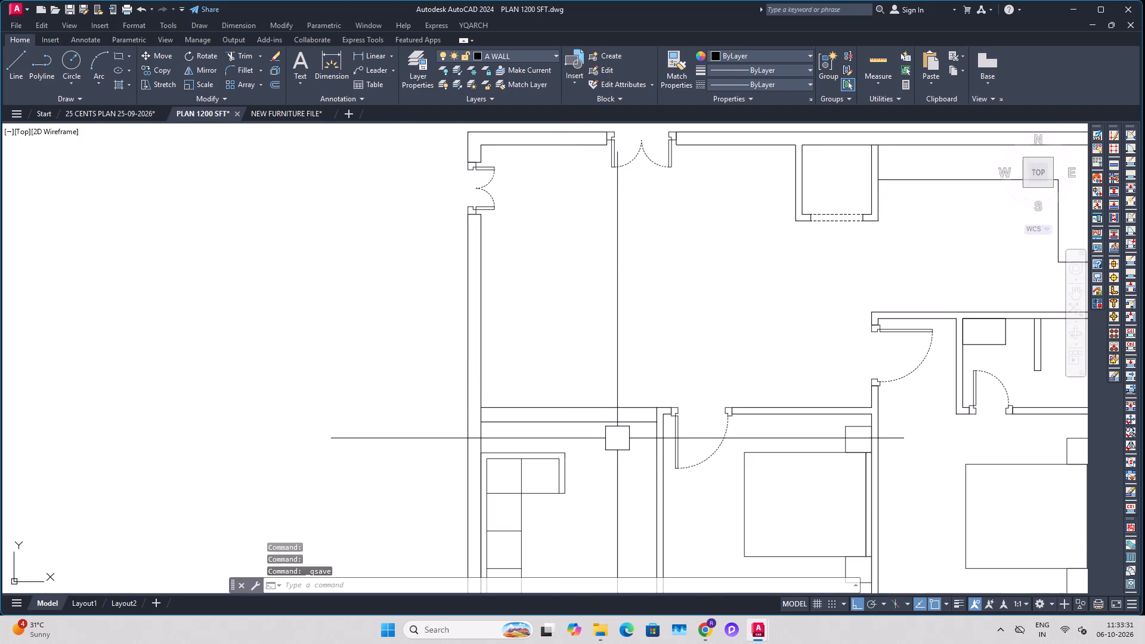
click(572, 428)
scroll(618, 431, up, 2)
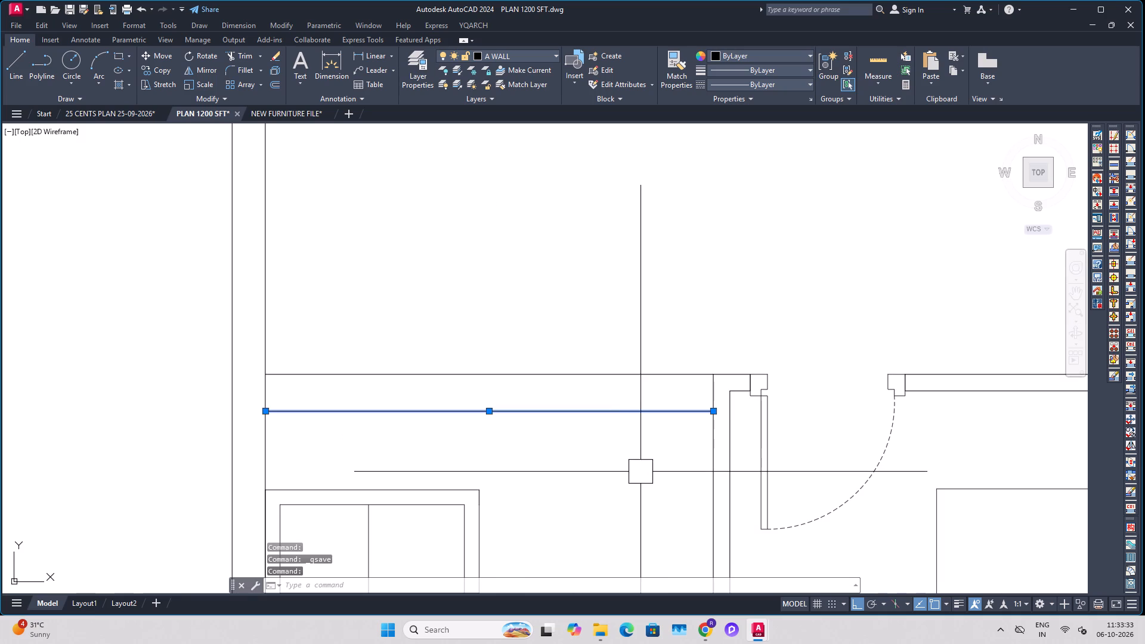
text(m)
key(space)
key(Escape)
key(Escape)
click(666, 397)
click(640, 435)
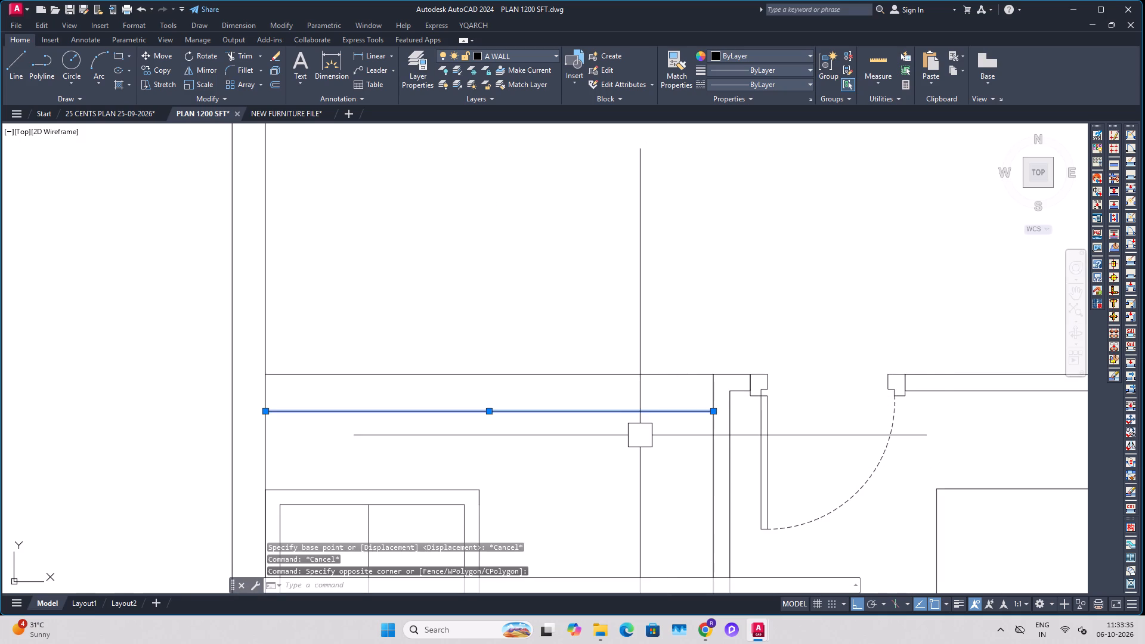
key(Delete)
Offset the remaining line of the lower-left room's top wall 4.5" downward into the room.
text(o)
key(space)
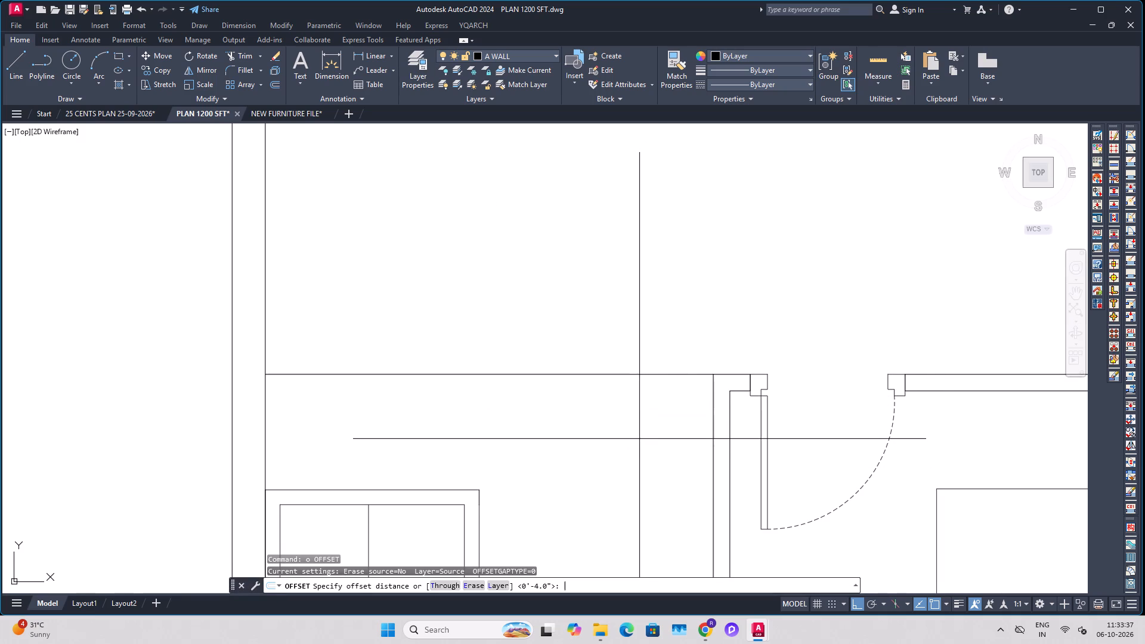
key(4)
key(period)
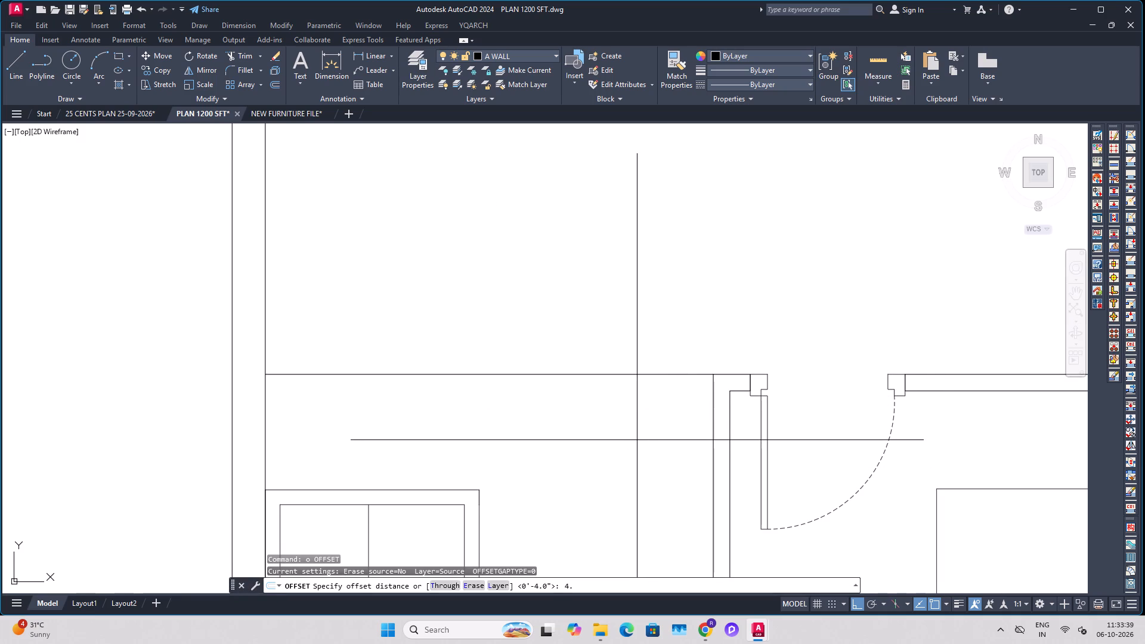
key(5)
key(shift+quotedbl)
key(Return)
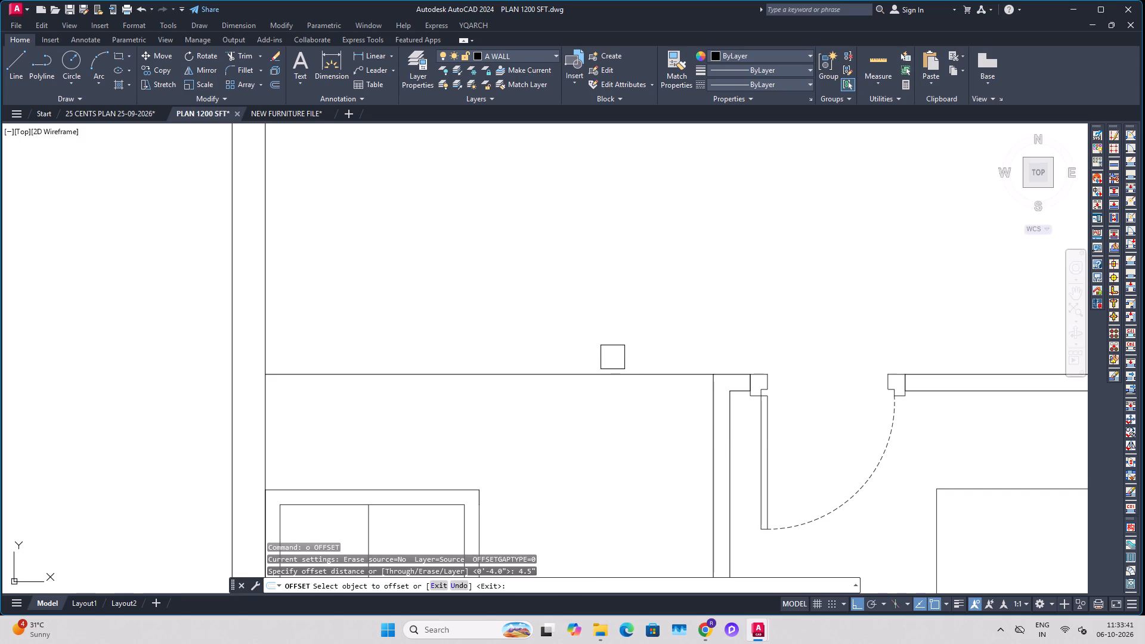
click(611, 368)
click(604, 395)
key(Escape)
key(Escape)
Move the grouped sofa up by its upper-left corner to the corner of the left and top walls.
middle_drag(578, 460, 630, 401)
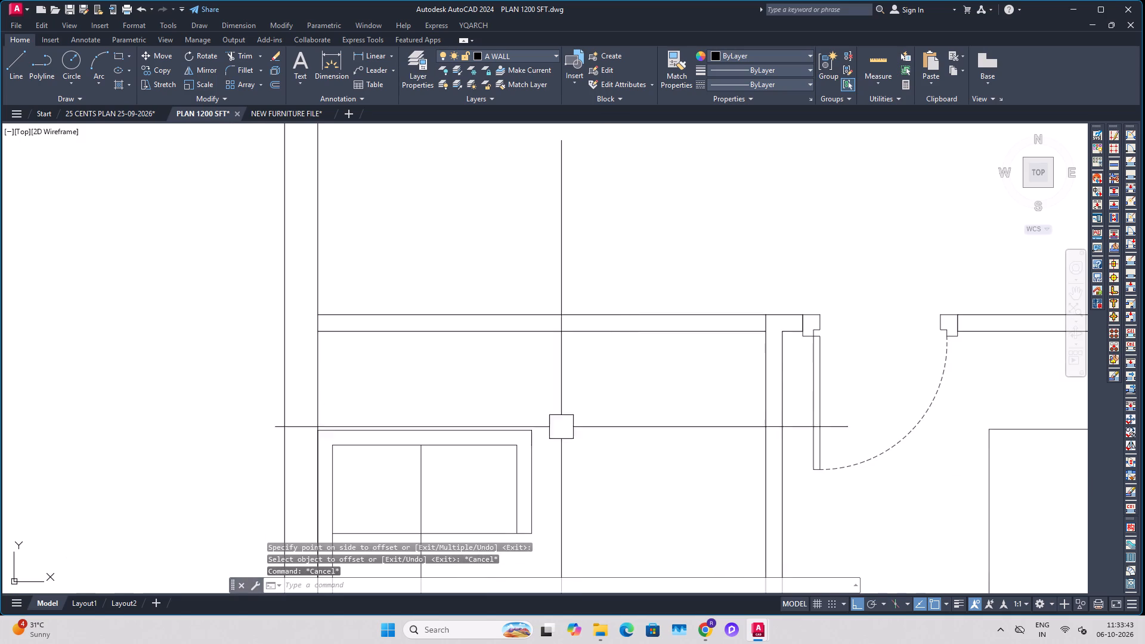
click(514, 436)
key(m)
key(space)
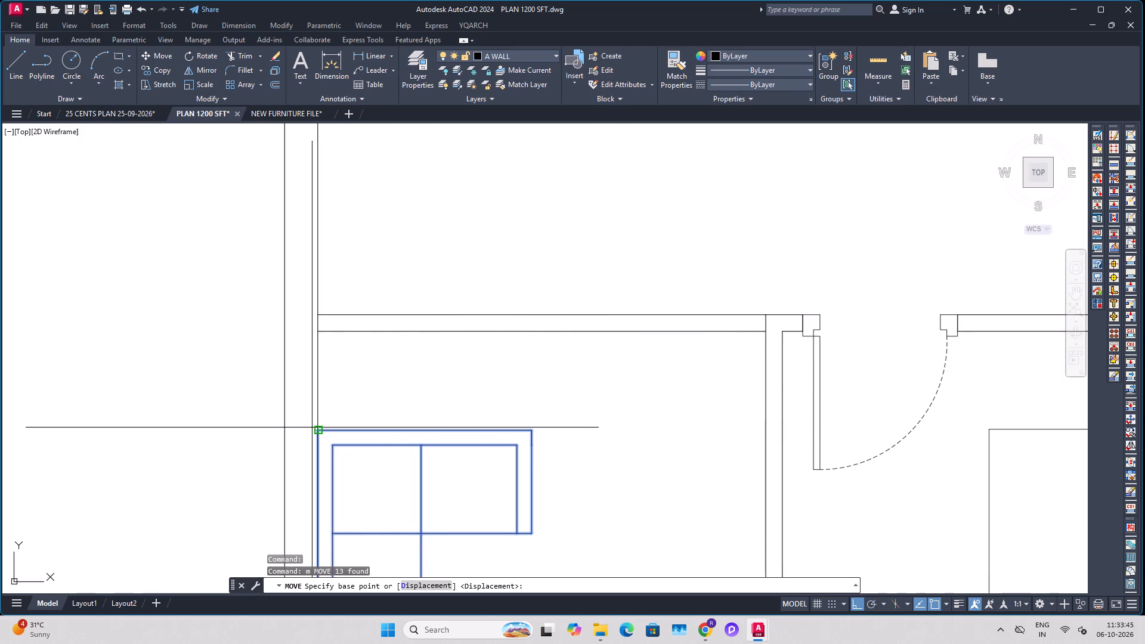
click(314, 429)
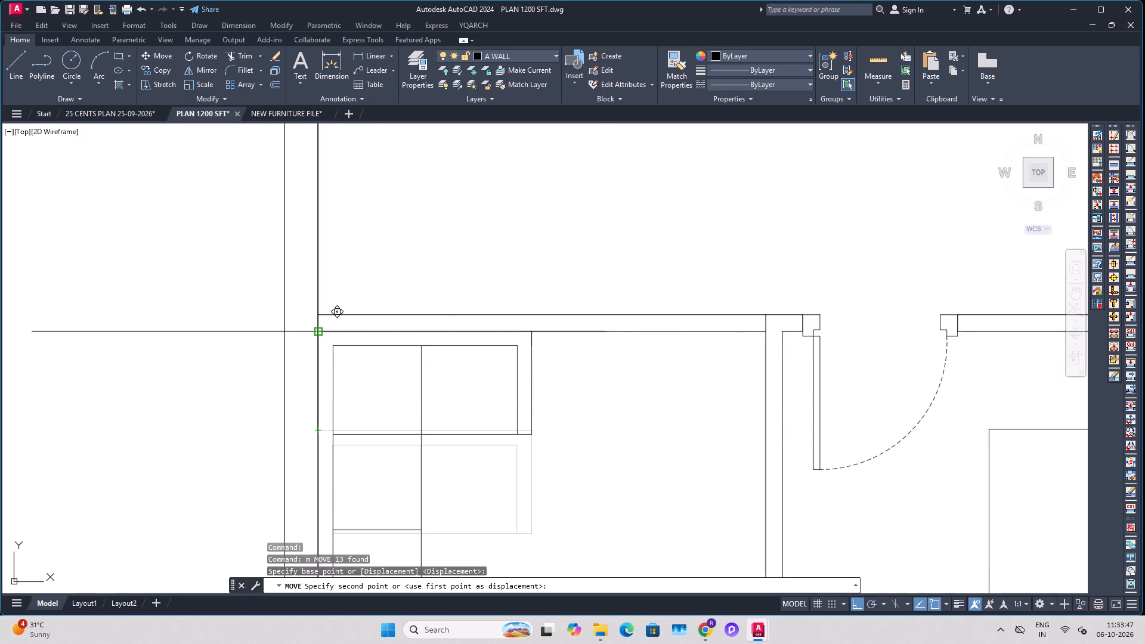
click(316, 330)
scroll(490, 371, down, 1)
middle_drag(562, 366, 583, 436)
key(Escape)
key(Escape)
Draw a short vertical line across the top wall's thickness, in line with the room's right wall face.
scroll(633, 434, up, 3)
key(l)
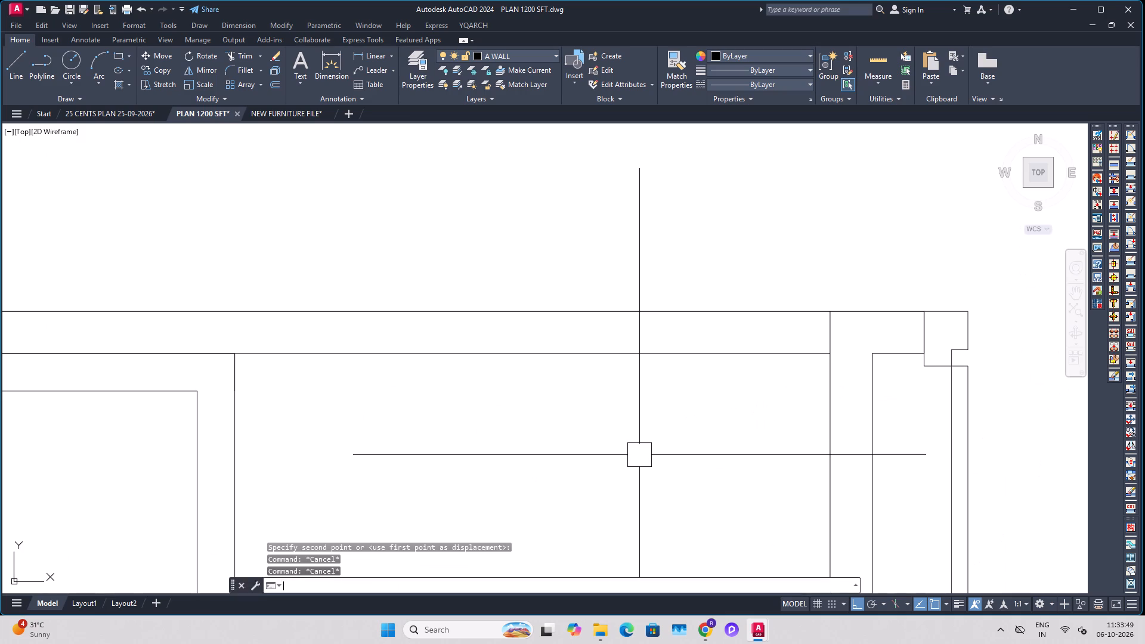
key(space)
scroll(772, 392, up, 1)
click(869, 332)
click(868, 261)
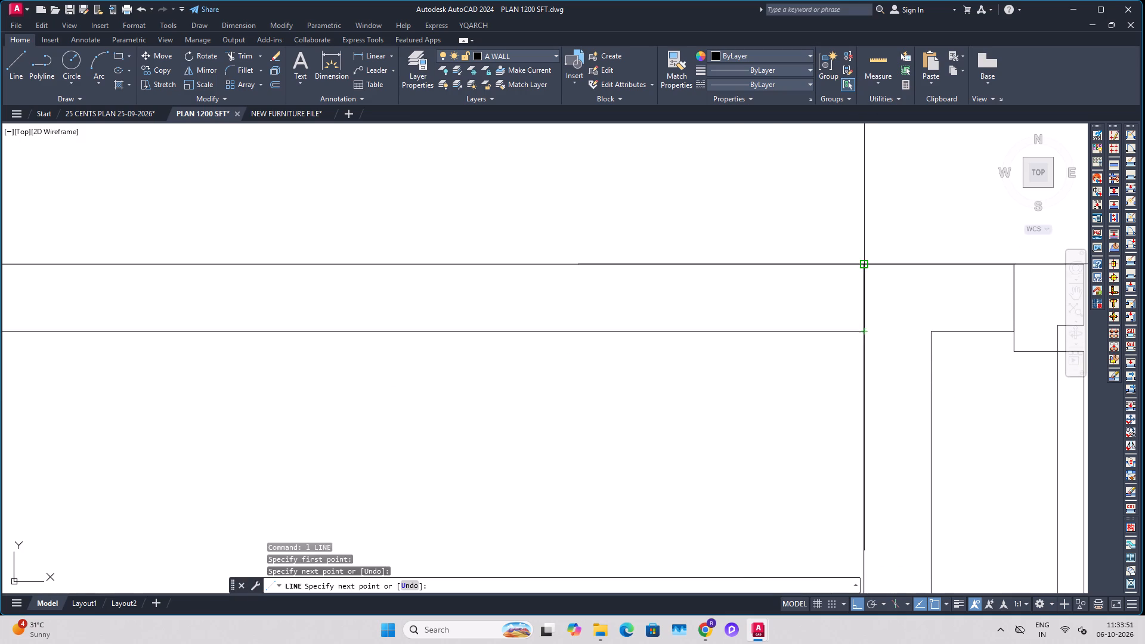
key(Escape)
key(Escape)
Offset the short vertical line across the top wall 4.5" to the left as the opening's first edge.
key(o)
key(space)
text(4.5)
key(shift+quotedbl)
key(Return)
click(870, 305)
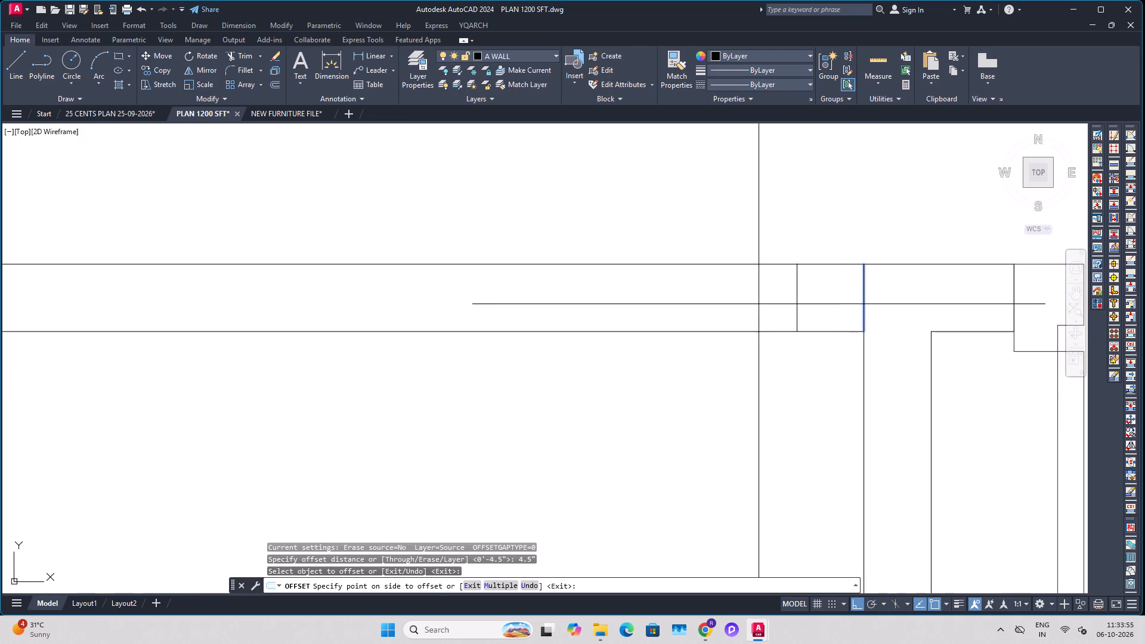
scroll(776, 314, down, 1)
click(725, 295)
scroll(827, 319, down, 1)
middle_drag(822, 320, 838, 346)
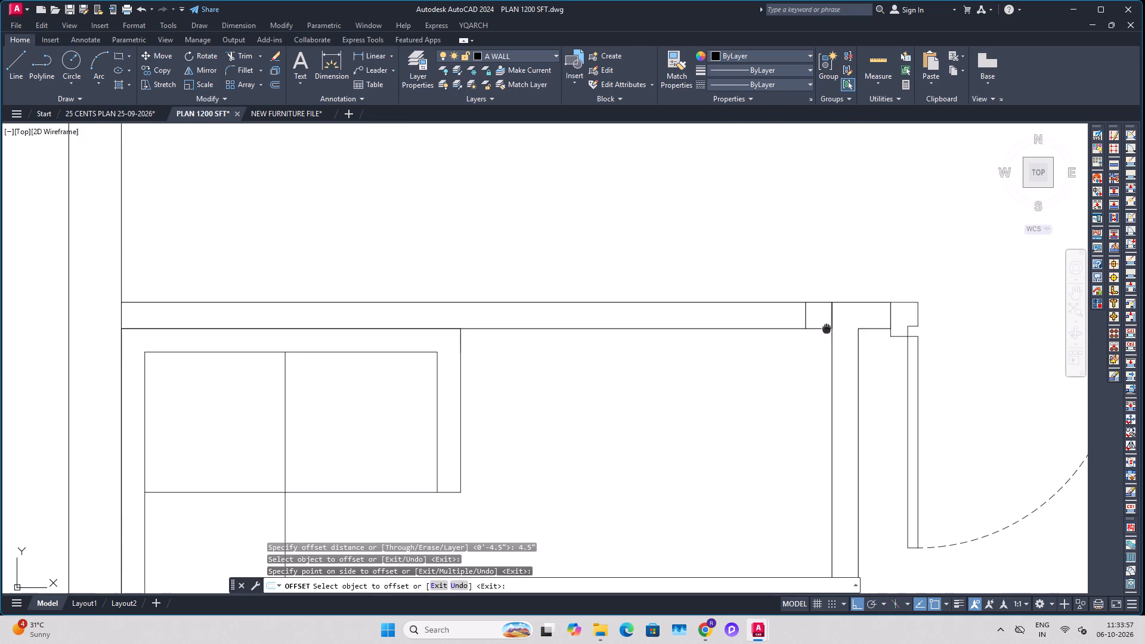
middle_drag(838, 346, 852, 377)
scroll(842, 353, down, 1)
middle_drag(849, 373, 841, 215)
scroll(796, 357, down, 1)
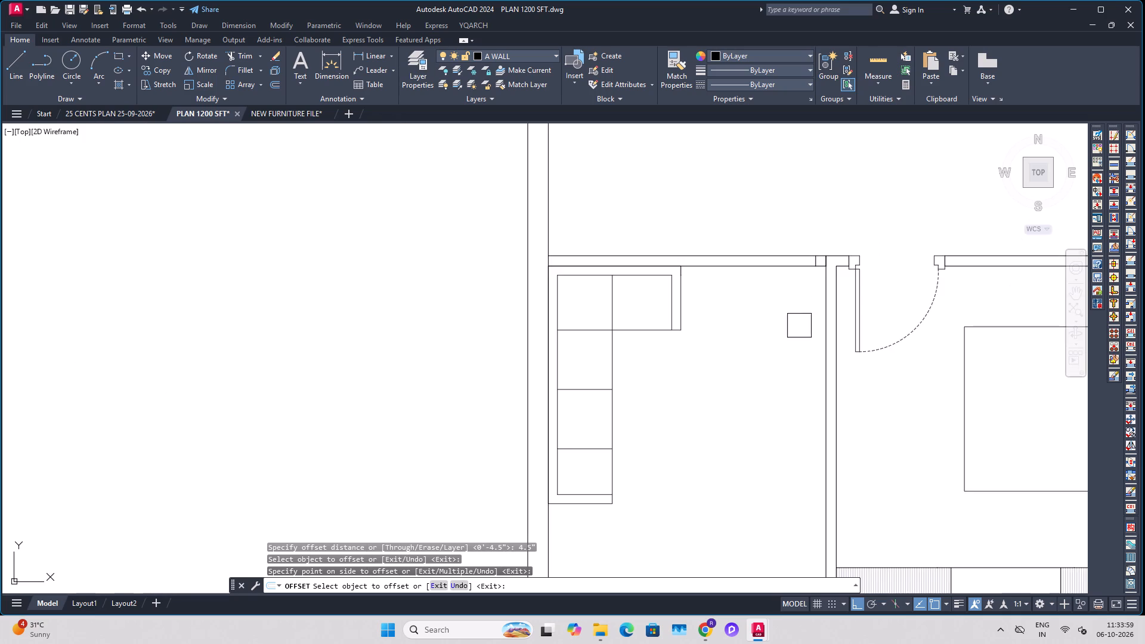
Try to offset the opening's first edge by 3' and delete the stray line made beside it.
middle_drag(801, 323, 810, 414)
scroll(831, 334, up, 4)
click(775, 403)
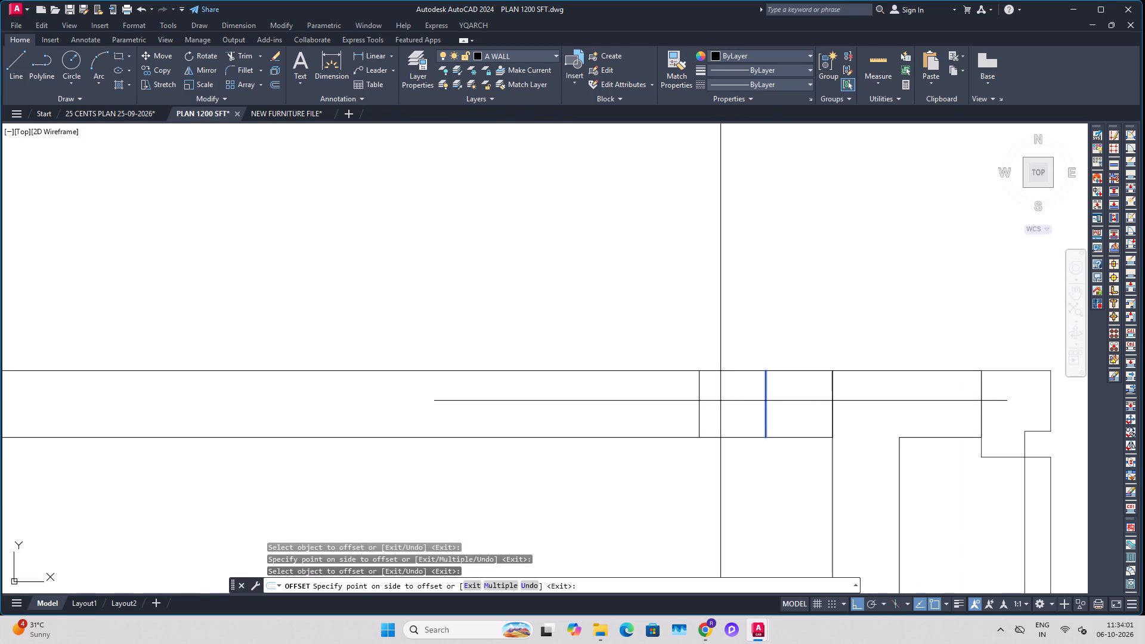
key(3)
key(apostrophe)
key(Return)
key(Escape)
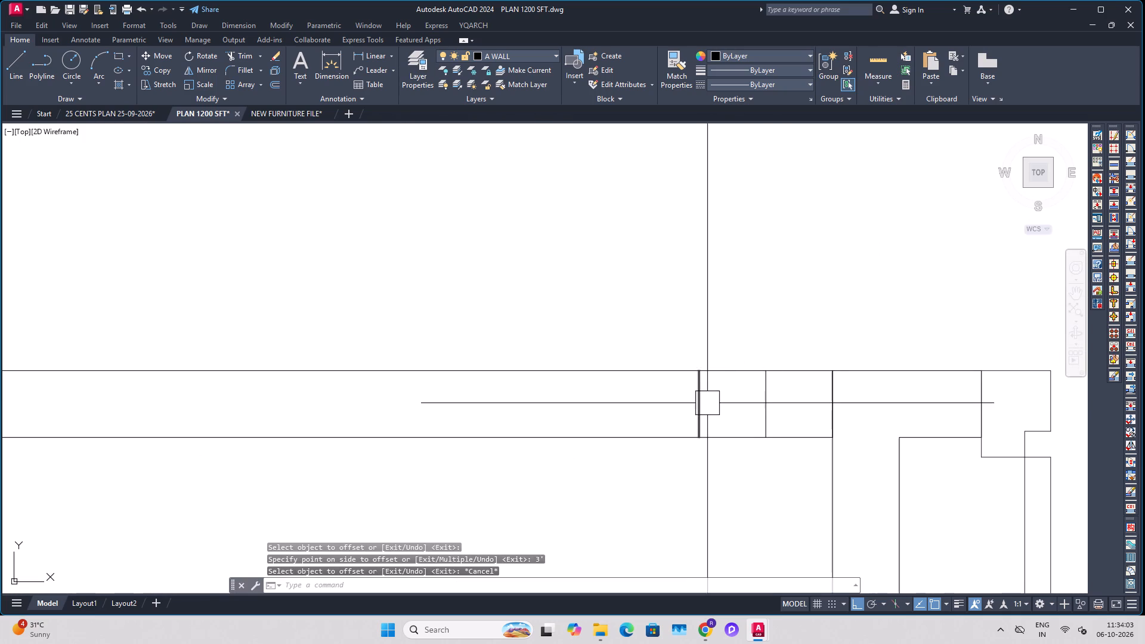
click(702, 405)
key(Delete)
Offset the opening's first edge 3' to the left to mark the opening's other edge.
text(o 3')
key(Return)
drag(774, 414, 768, 414)
click(682, 405)
key(Escape)
key(Escape)
scroll(701, 341, down, 1)
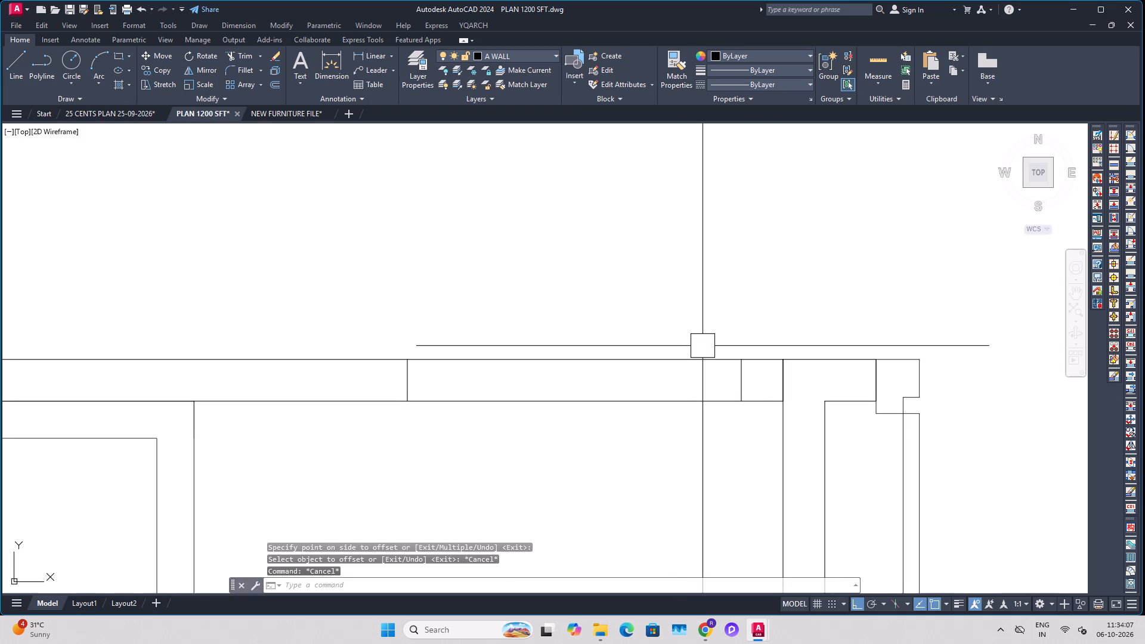
Trim both top wall lines between the two edge lines to open a passage into the lower-left room.
key(t)
key(r)
key(space)
click(648, 302)
click(653, 424)
key(Escape)
scroll(687, 384, down, 1)
middle_drag(703, 382, 773, 475)
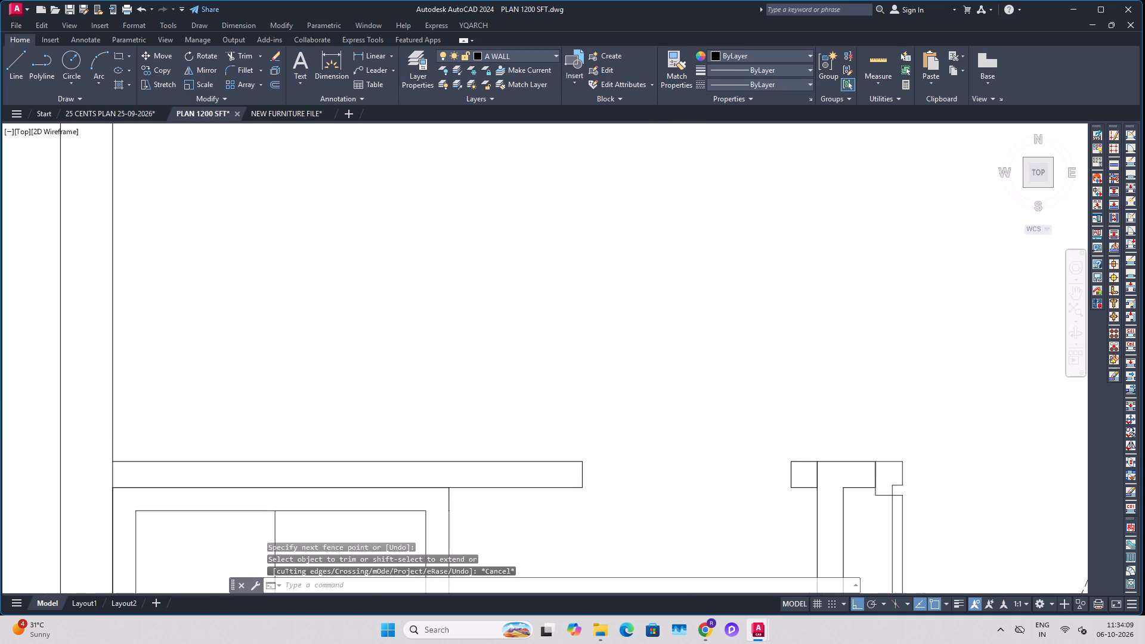
scroll(767, 414, down, 1)
middle_drag(787, 435, 785, 491)
scroll(783, 461, down, 1)
scroll(818, 500, up, 1)
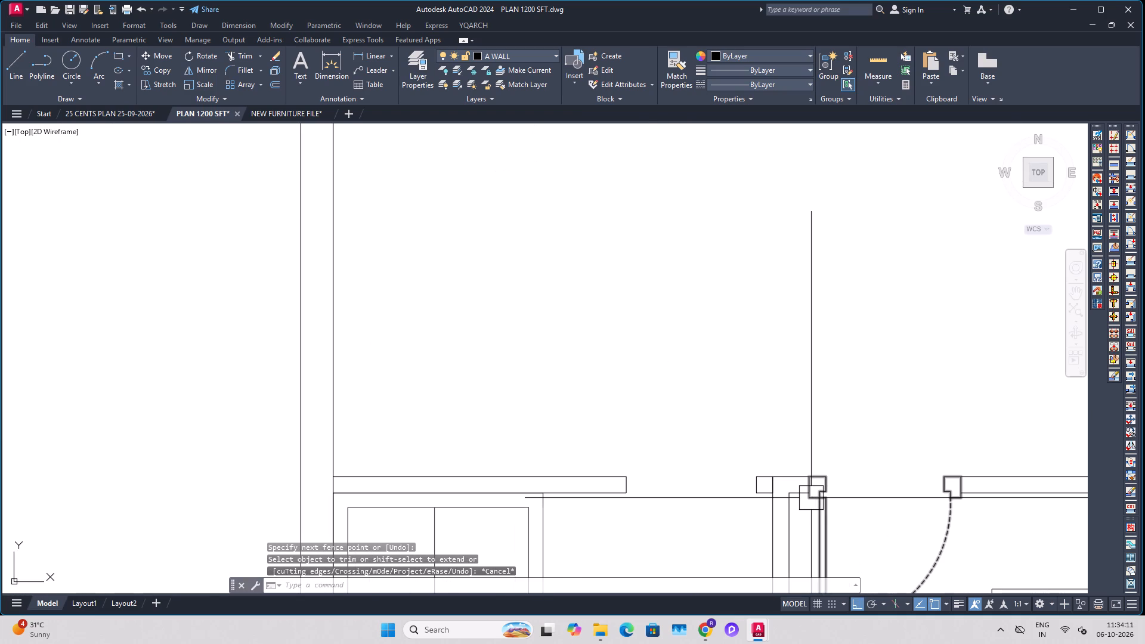
Trim the vertical line pieces crossing the wall's thickness at the junction with the lower-left room's right wall.
key(t)
key(r)
key(space)
scroll(797, 491, up, 2)
click(732, 472)
key(Escape)
key(t)
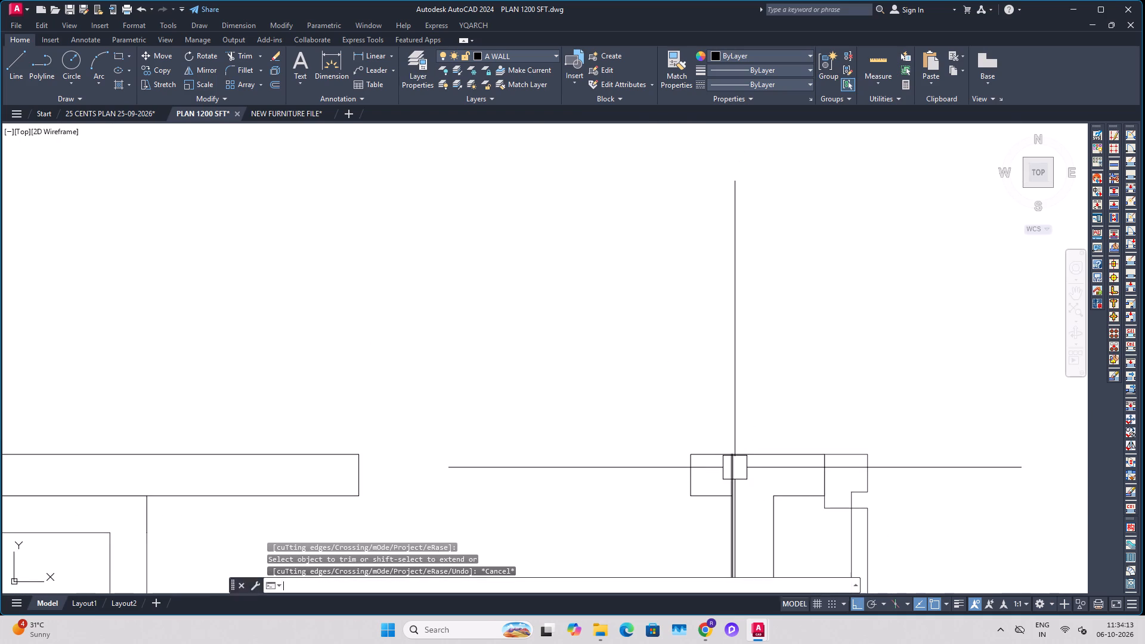
key(r)
key(space)
click(737, 478)
key(Escape)
scroll(759, 457, down, 5)
middle_drag(731, 343, 738, 420)
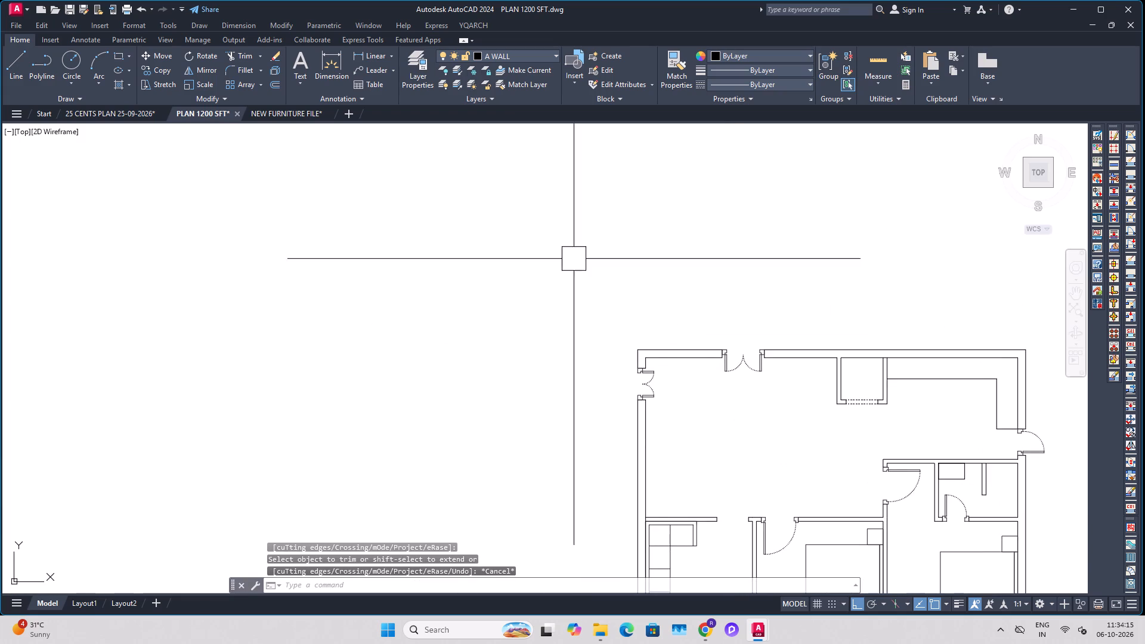
Measure the upper hall's clear height from top wall to lower wall with a linear dimension and erase the dimension.
click(370, 56)
scroll(664, 349, up, 1)
click(694, 367)
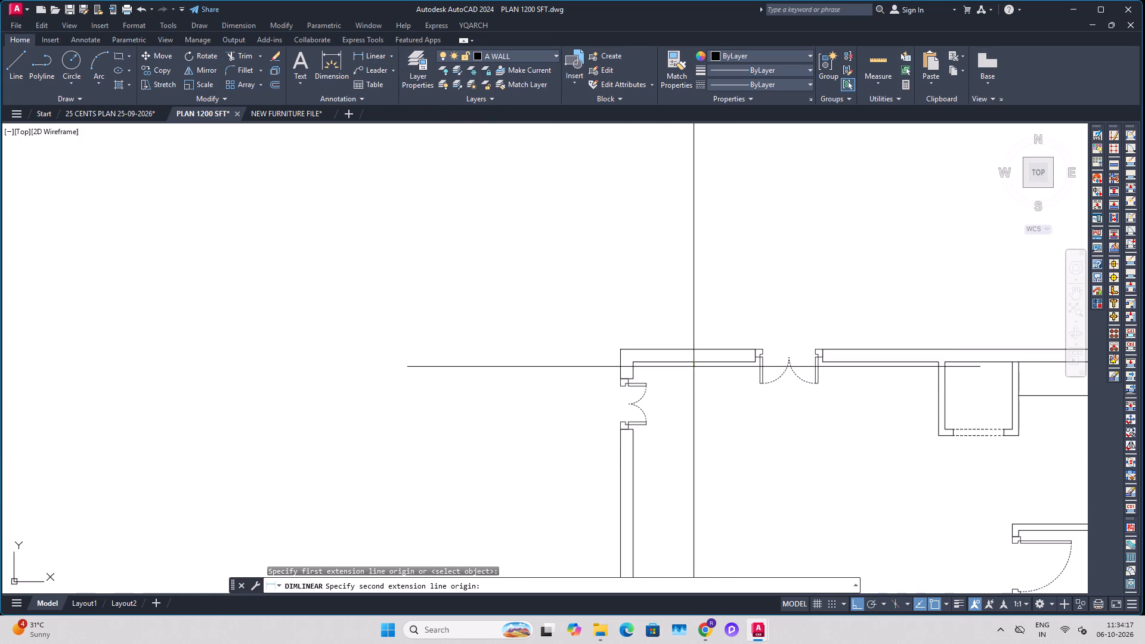
middle_drag(699, 459, 708, 314)
click(701, 468)
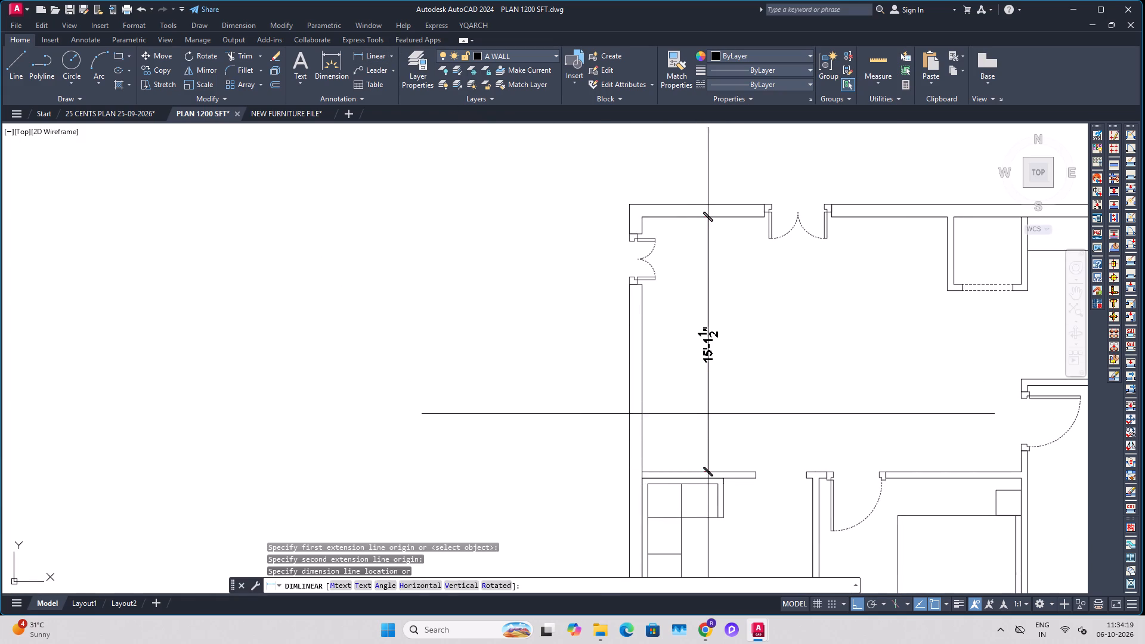
scroll(709, 410, up, 1)
click(726, 392)
drag(738, 380, 731, 382)
key(Delete)
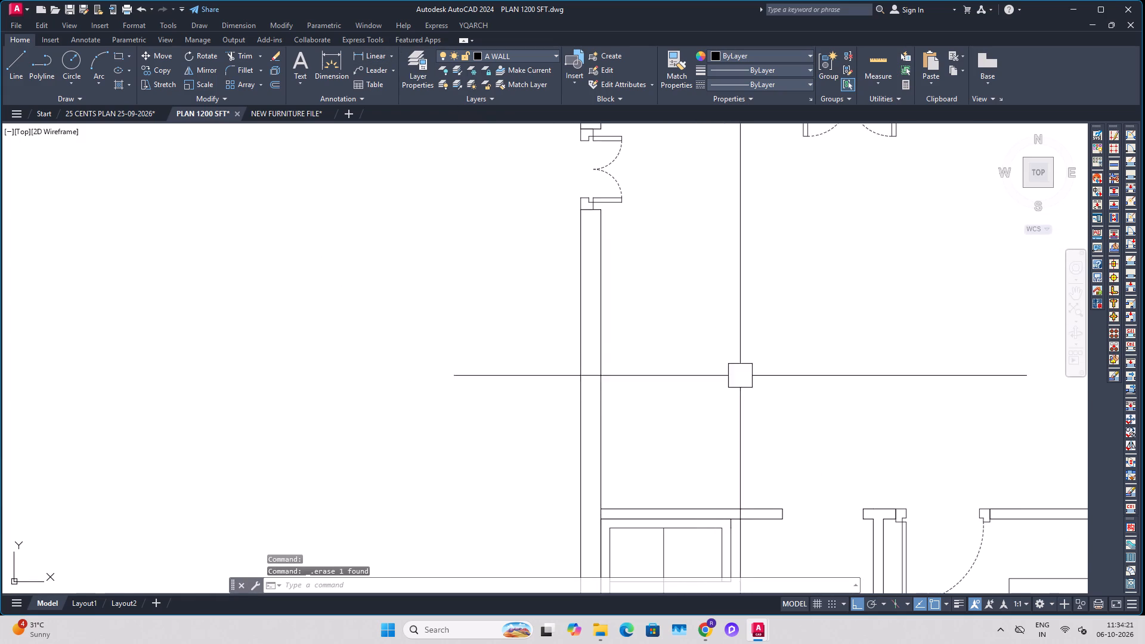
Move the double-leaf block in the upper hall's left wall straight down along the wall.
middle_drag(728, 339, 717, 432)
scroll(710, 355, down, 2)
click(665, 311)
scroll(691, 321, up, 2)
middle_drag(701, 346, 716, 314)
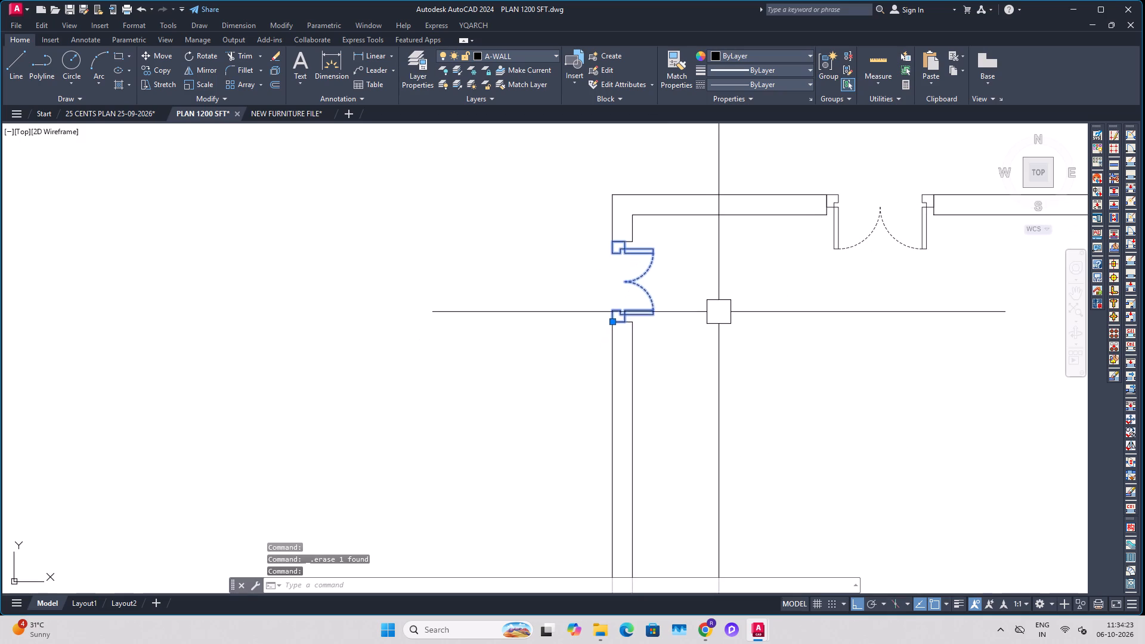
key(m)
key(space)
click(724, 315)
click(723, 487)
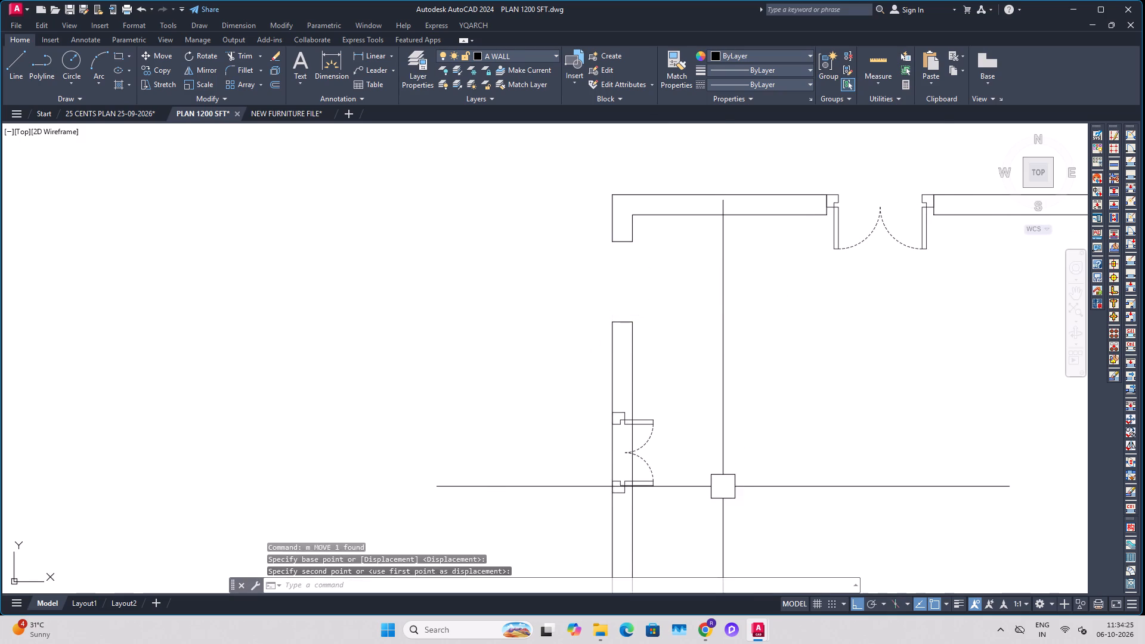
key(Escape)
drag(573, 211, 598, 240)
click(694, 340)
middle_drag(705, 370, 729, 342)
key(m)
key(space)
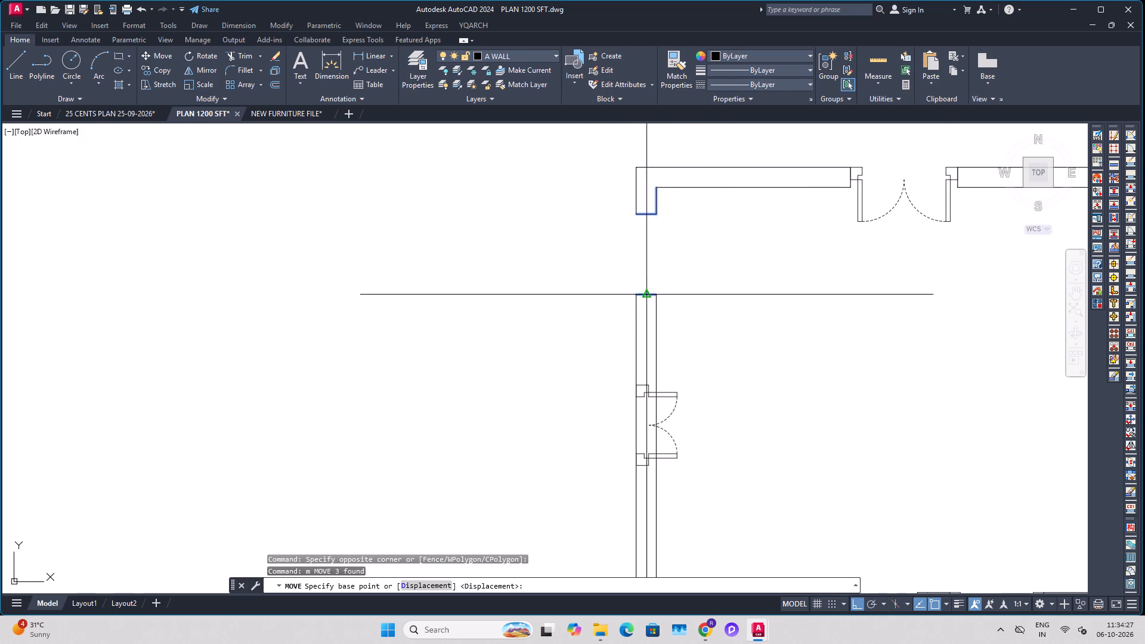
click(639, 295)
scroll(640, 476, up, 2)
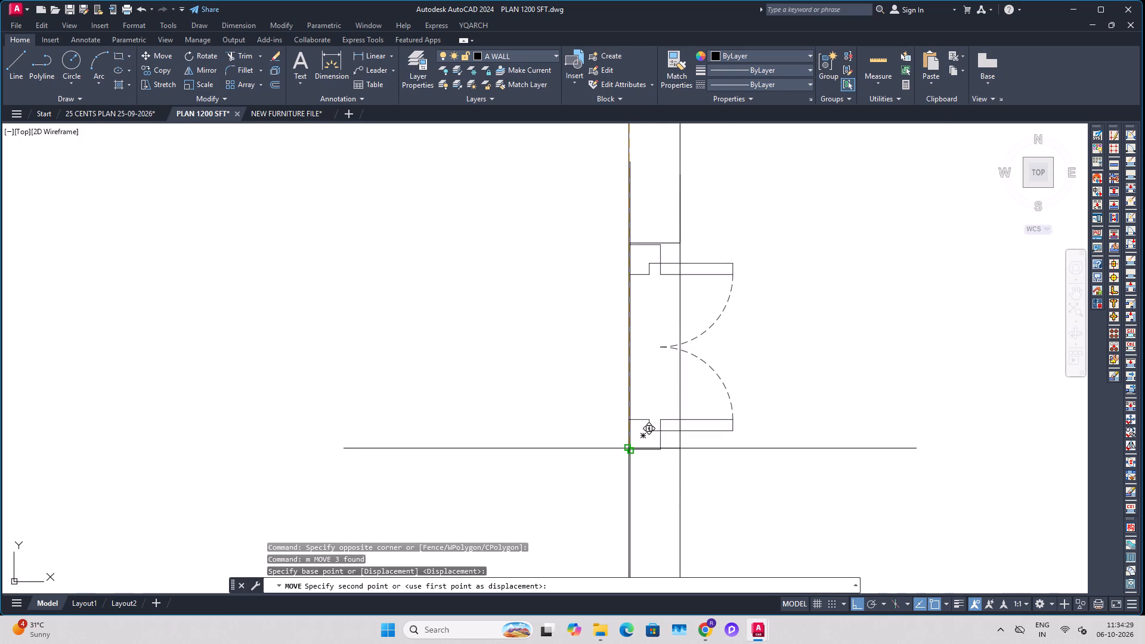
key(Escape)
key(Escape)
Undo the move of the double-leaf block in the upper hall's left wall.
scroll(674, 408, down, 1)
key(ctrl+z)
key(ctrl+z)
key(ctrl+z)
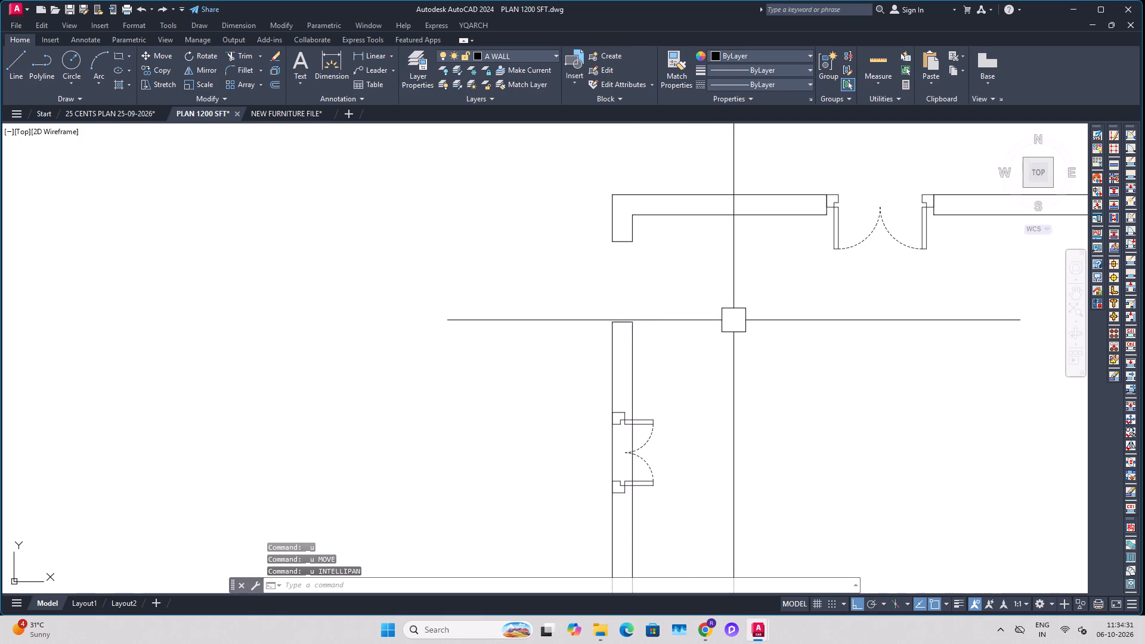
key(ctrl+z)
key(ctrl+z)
Stretch the double-leaf opening in the upper hall's left wall, together with its wall ends, straight down by about 6'-3.6".
scroll(699, 284, down, 2)
middle_drag(696, 275, 706, 327)
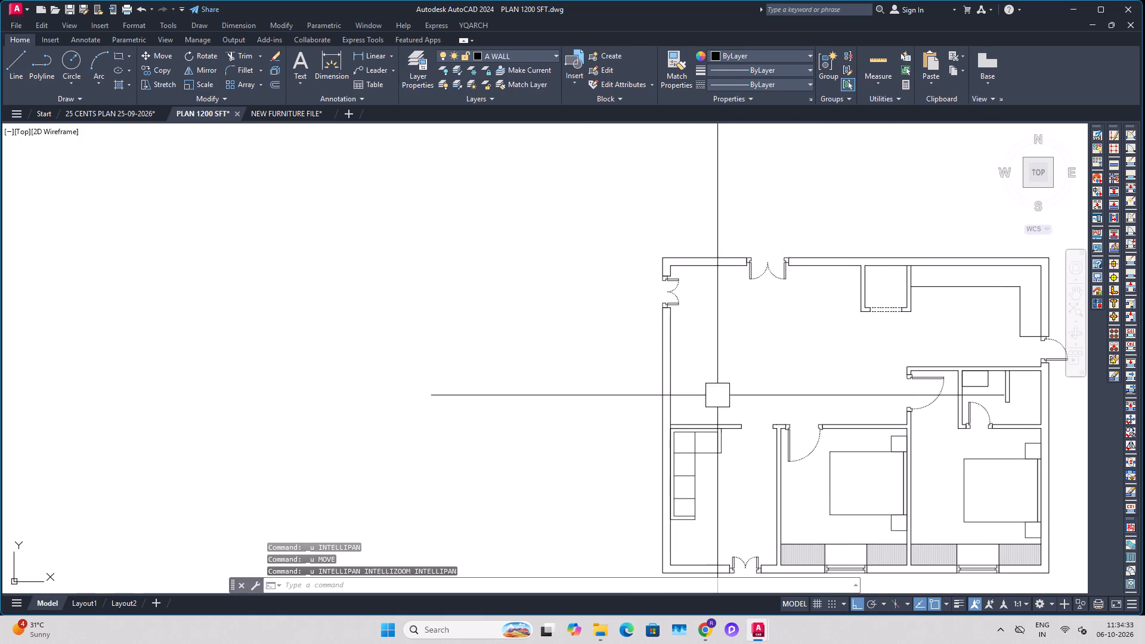
drag(717, 395, 712, 386)
click(630, 271)
scroll(684, 281, up, 2)
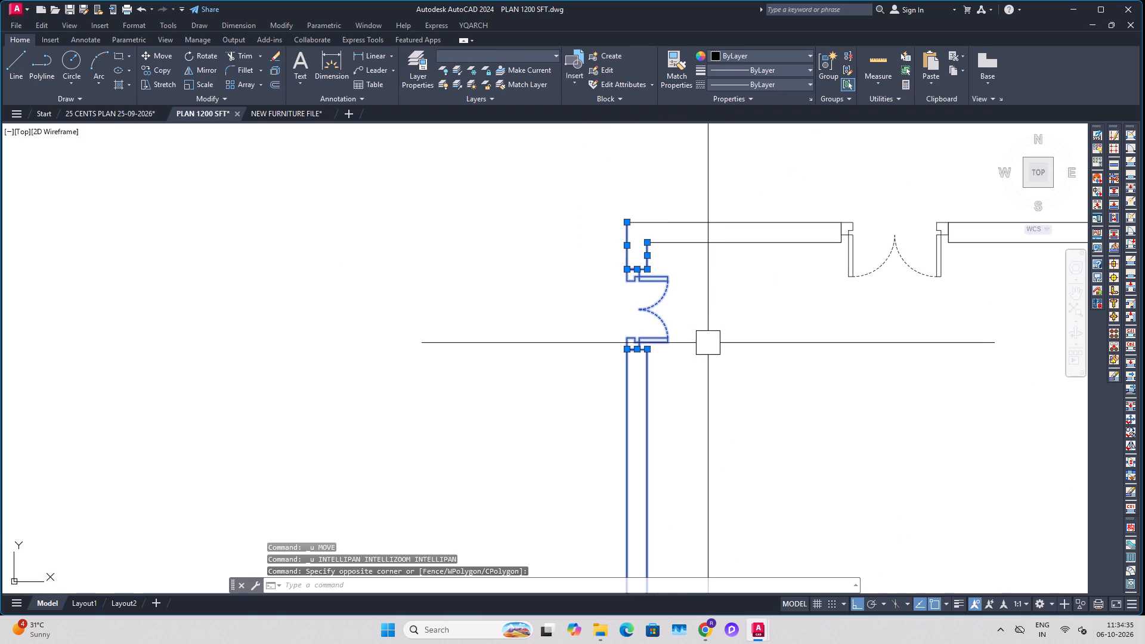
key(s)
key(space)
click(713, 329)
scroll(709, 383, down, 1)
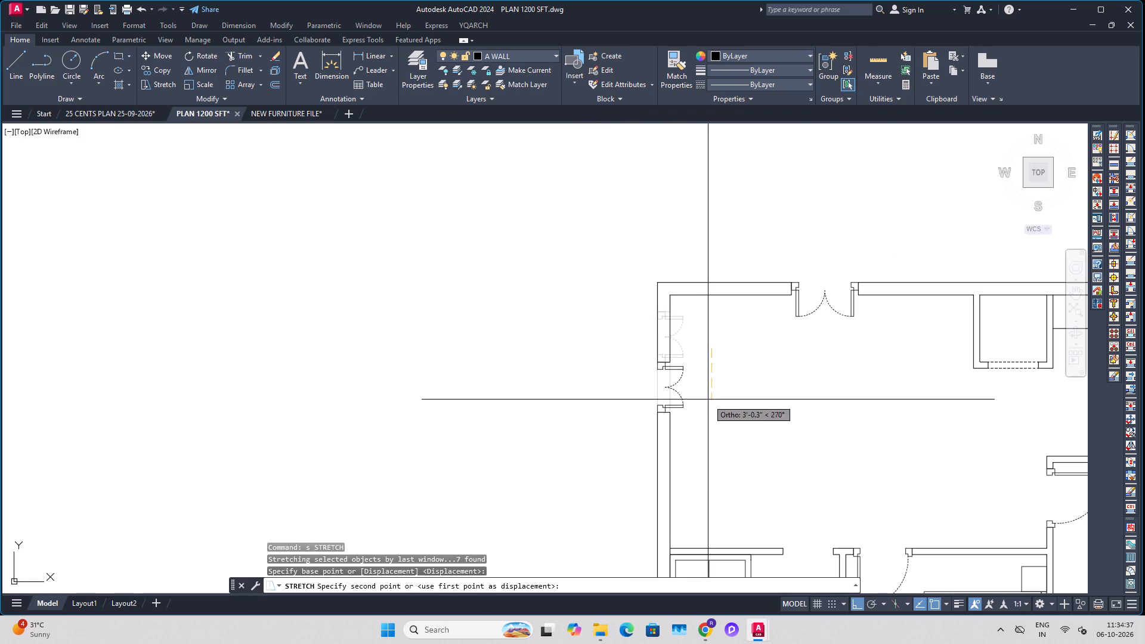
middle_drag(712, 431, 706, 380)
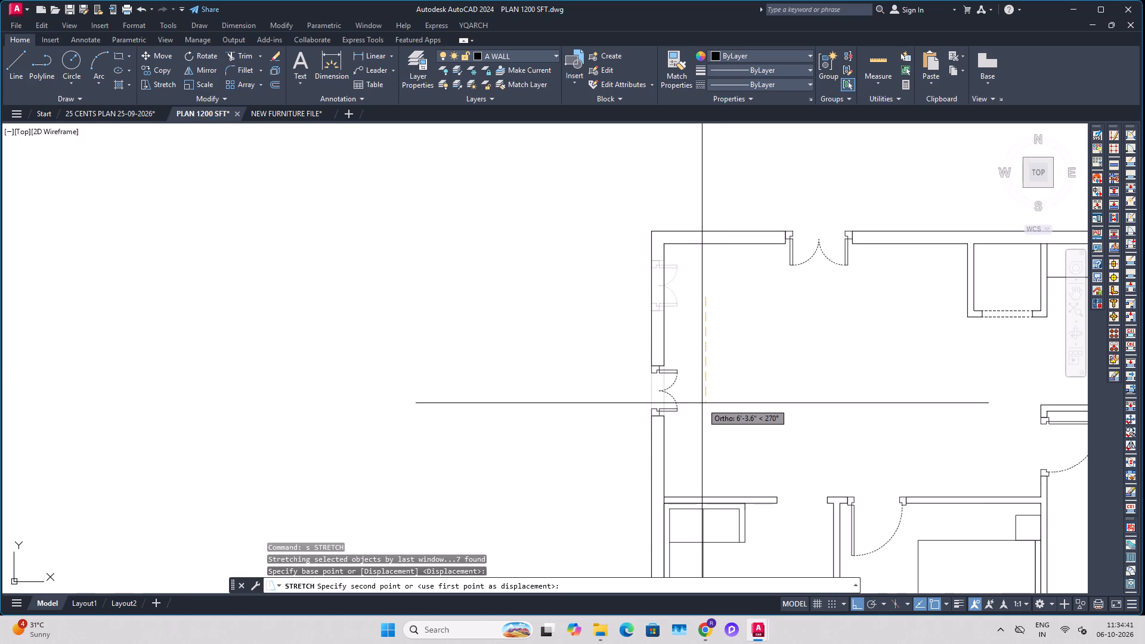
click(702, 403)
key(Escape)
middle_drag(849, 287, 789, 339)
key(Escape)
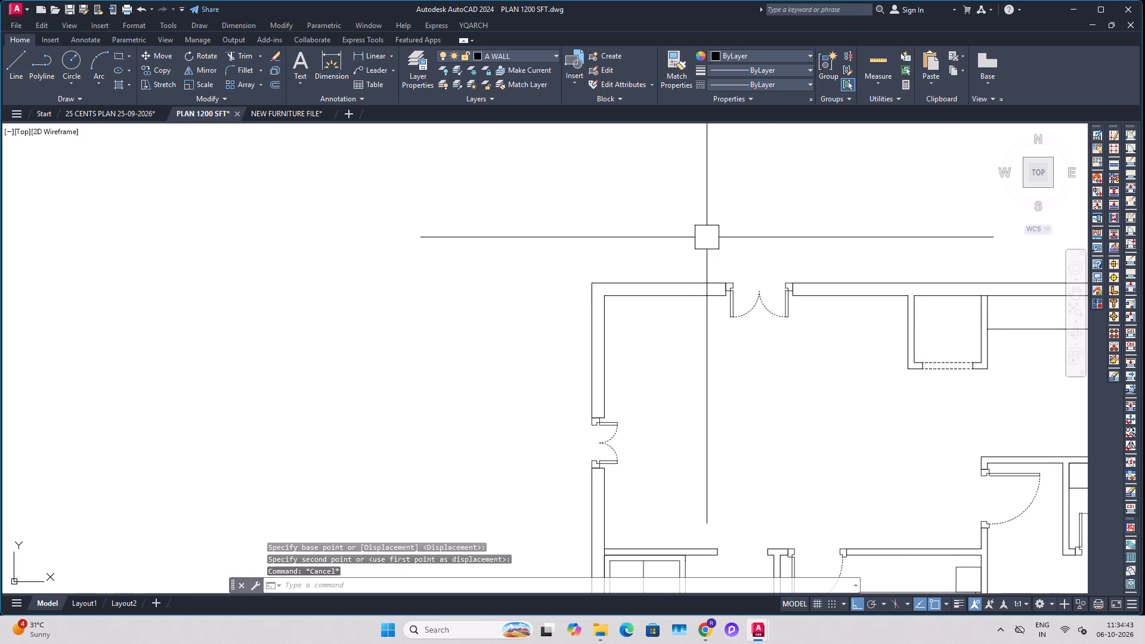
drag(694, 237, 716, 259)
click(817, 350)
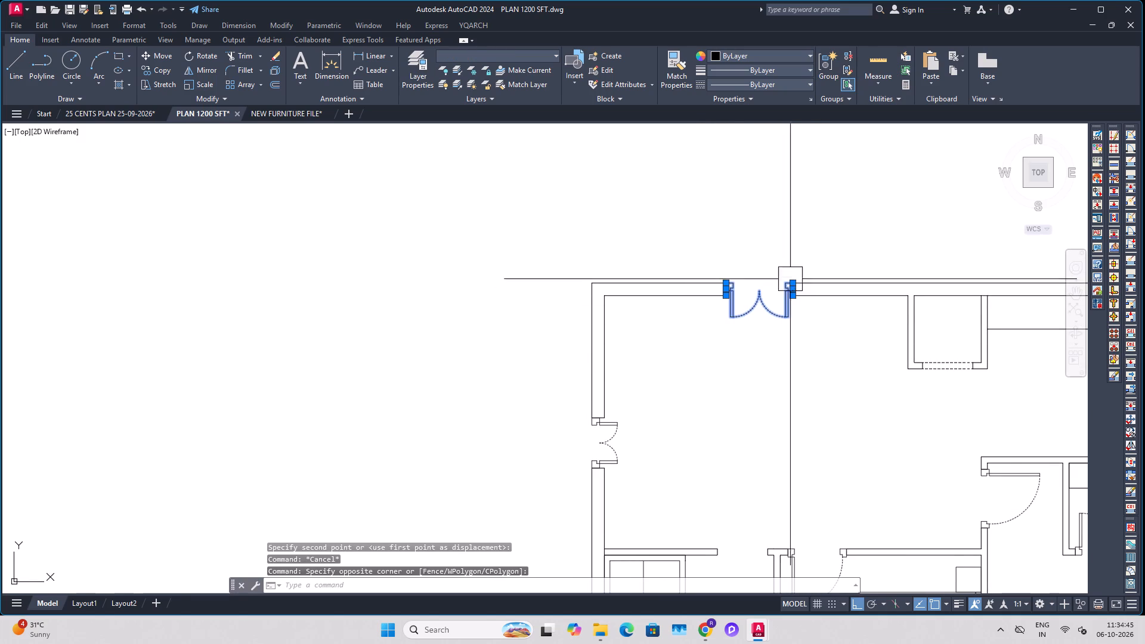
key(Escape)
Stretch the double-leaf opening in the upper hall's top wall, together with its wall ends, horizontally to the right.
drag(813, 203, 815, 216)
click(666, 334)
key(s)
key(space)
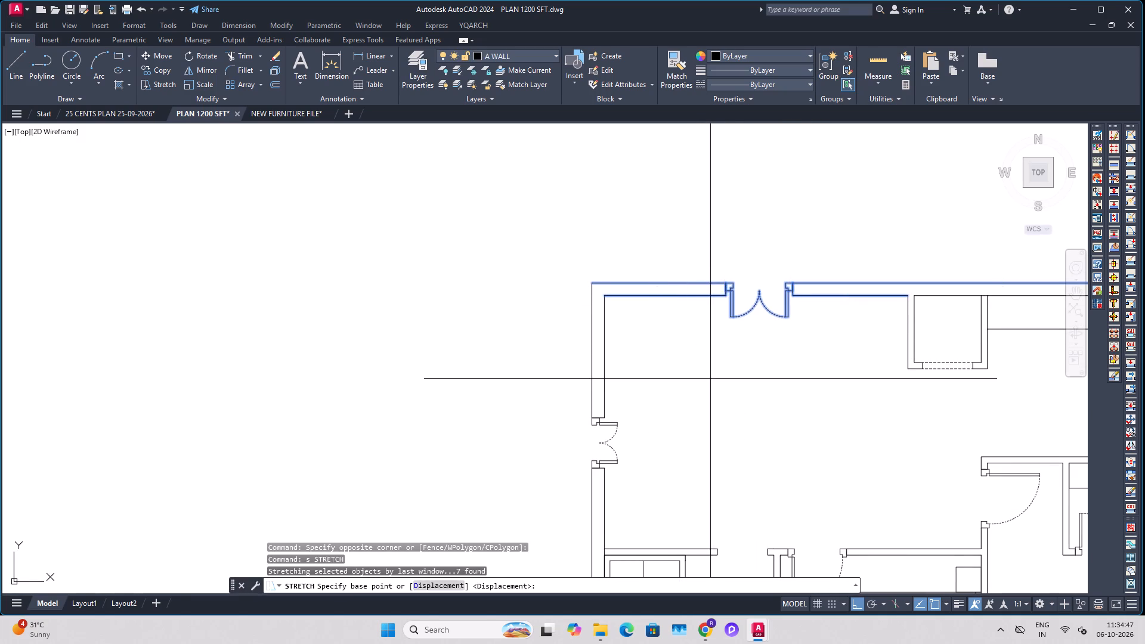
click(710, 379)
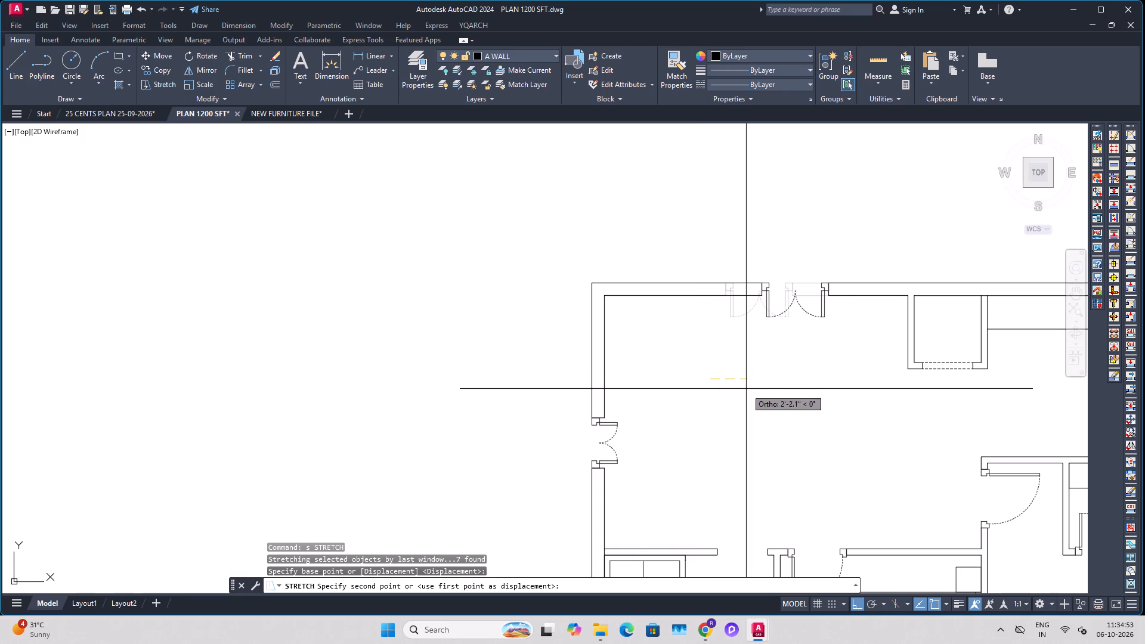
click(760, 390)
key(Escape)
key(Escape)
Copy the L-shaped sofa from the lower-left room straight up into the upper hall.
middle_drag(747, 395, 739, 346)
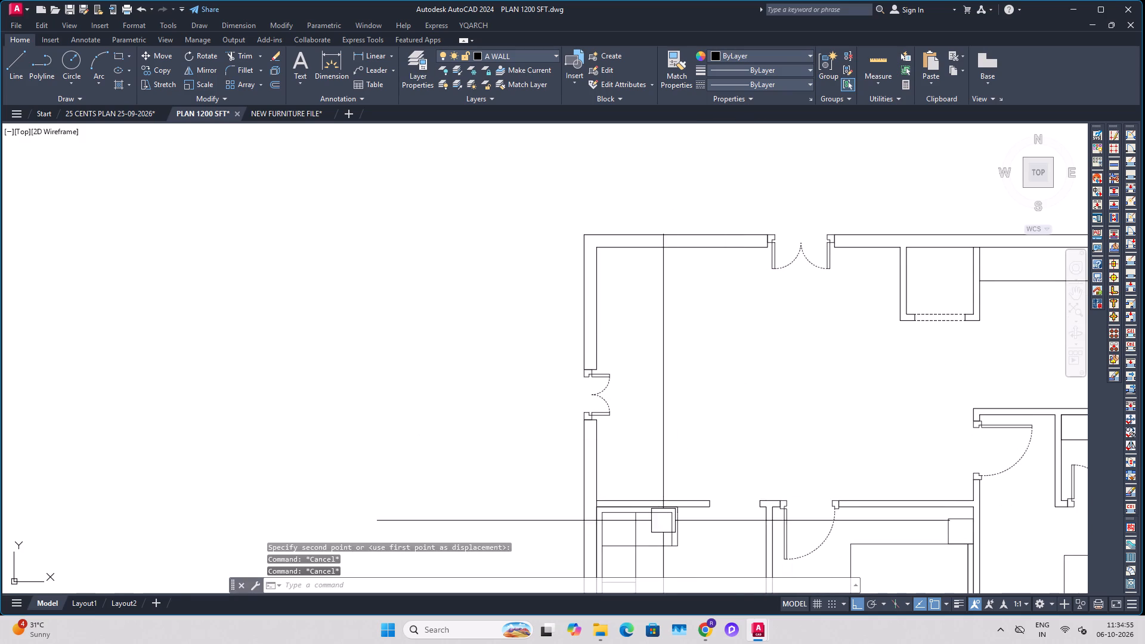
click(659, 532)
click(630, 535)
text(co)
key(space)
drag(675, 494, 676, 484)
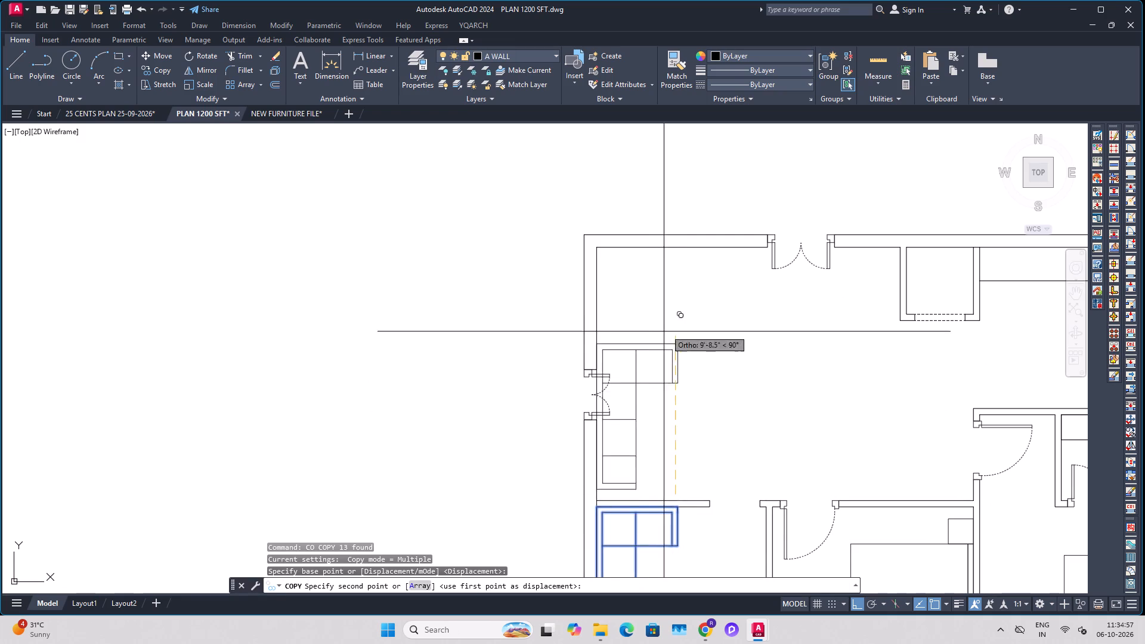
middle_drag(669, 326, 677, 386)
click(689, 347)
key(Escape)
Move the copied sofa up so its outer corner meets the upper hall's inner top-left wall corner.
click(660, 369)
middle_drag(660, 367, 687, 378)
key(m)
key(space)
scroll(652, 353, up, 1)
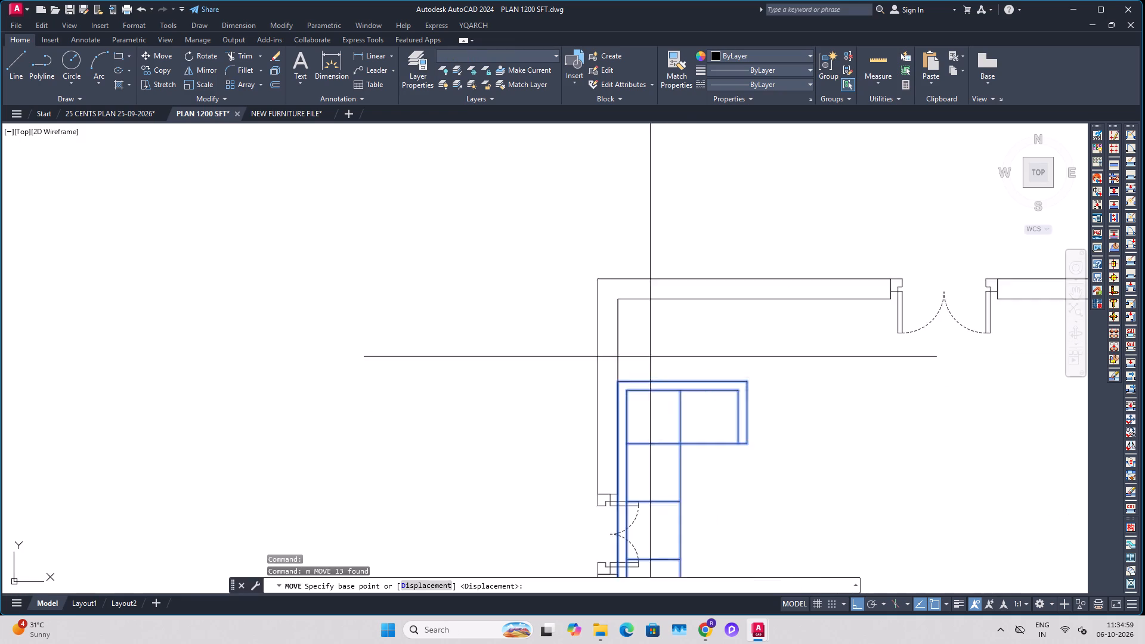
scroll(650, 357, up, 1)
click(599, 391)
click(598, 264)
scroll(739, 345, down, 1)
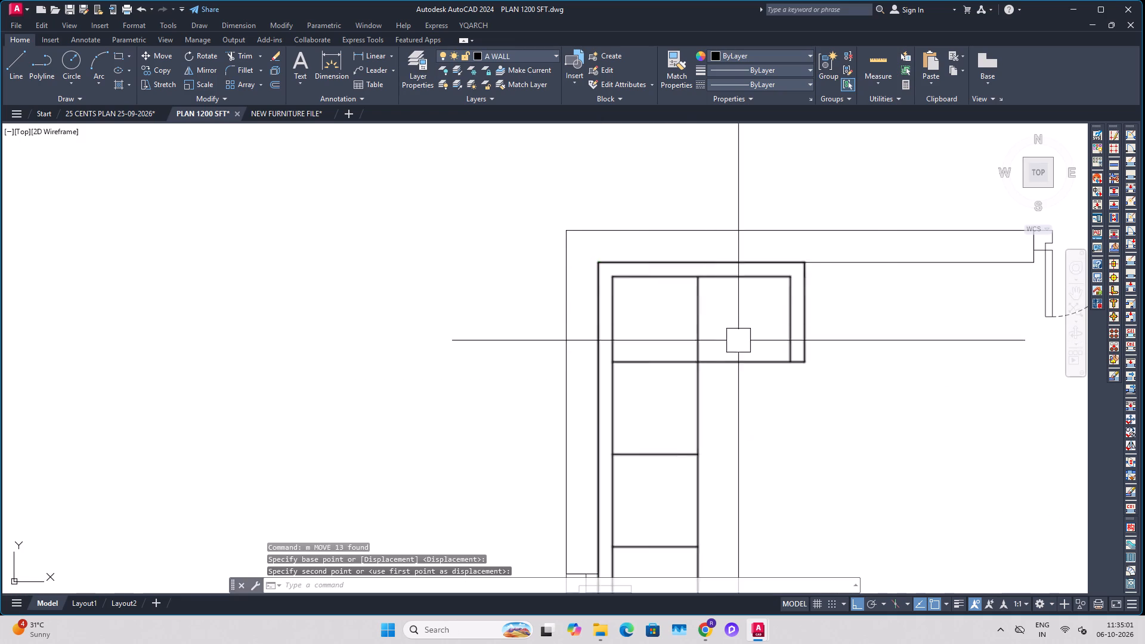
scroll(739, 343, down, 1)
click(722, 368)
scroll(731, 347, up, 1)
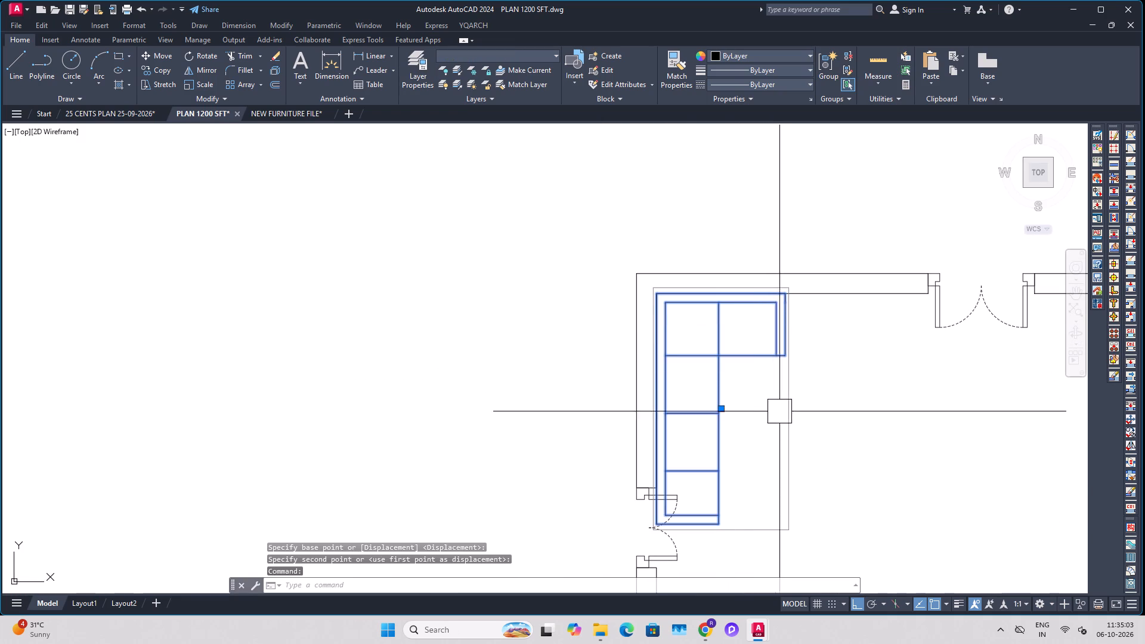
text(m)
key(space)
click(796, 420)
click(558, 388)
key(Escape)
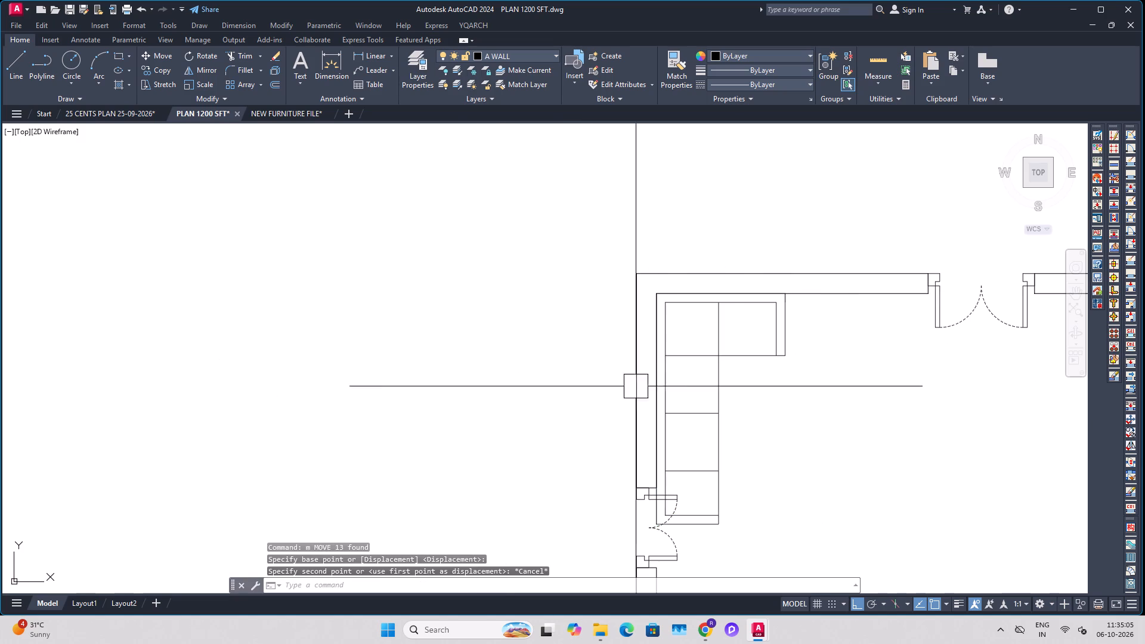
Move the copied sofa horizontally out of the hall into the empty space left of the building.
click(680, 390)
click(692, 431)
click(718, 412)
key(m)
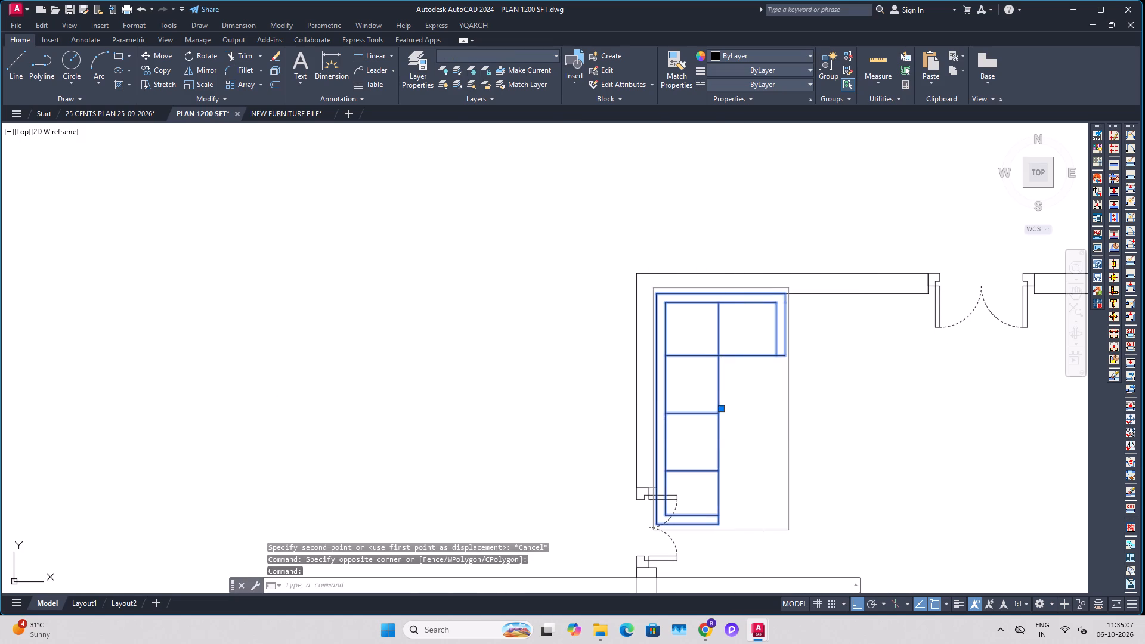
key(space)
click(858, 438)
click(539, 392)
Ungroup the copied L-shaped sofa left of the building.
scroll(578, 363, down, 2)
middle_drag(623, 378, 651, 339)
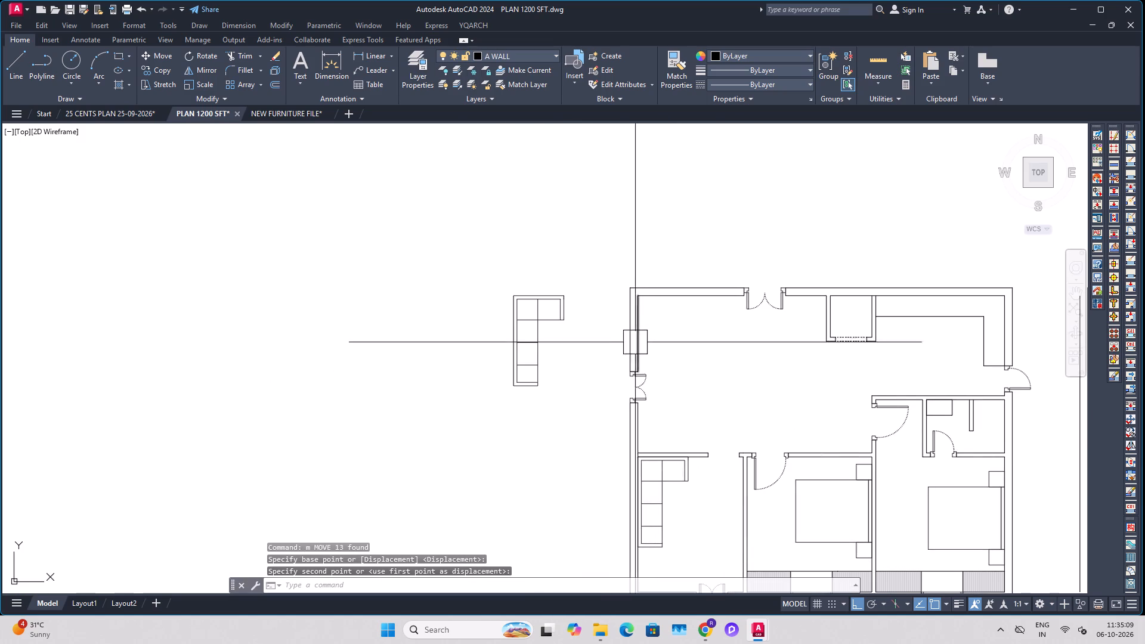
scroll(652, 443, up, 1)
middle_drag(614, 348, 673, 382)
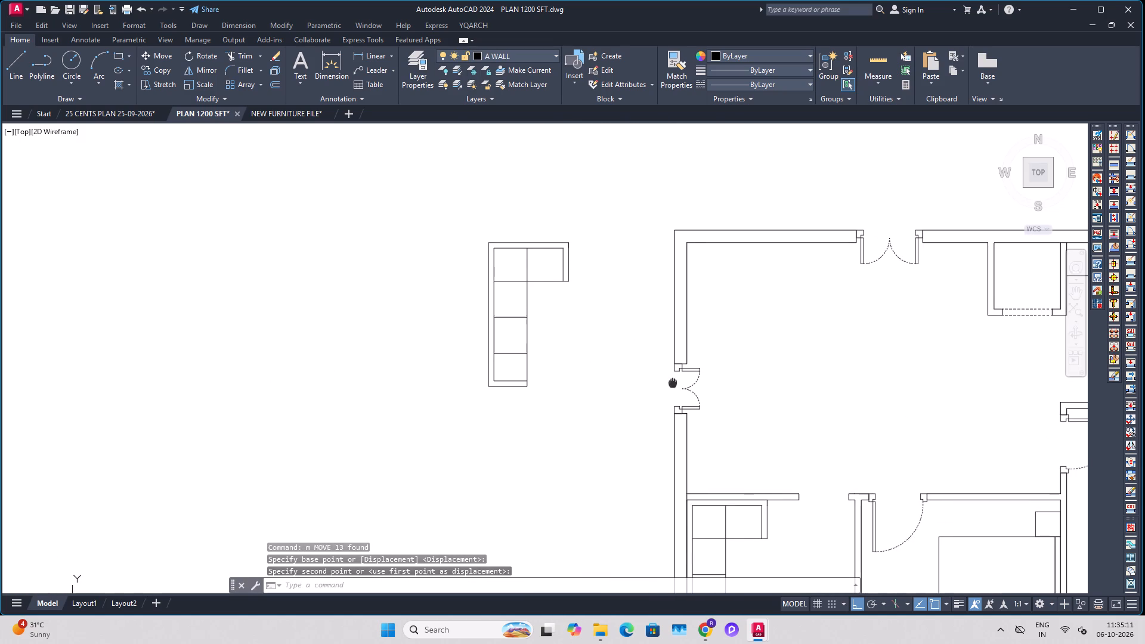
middle_drag(673, 382, 635, 417)
scroll(619, 379, down, 1)
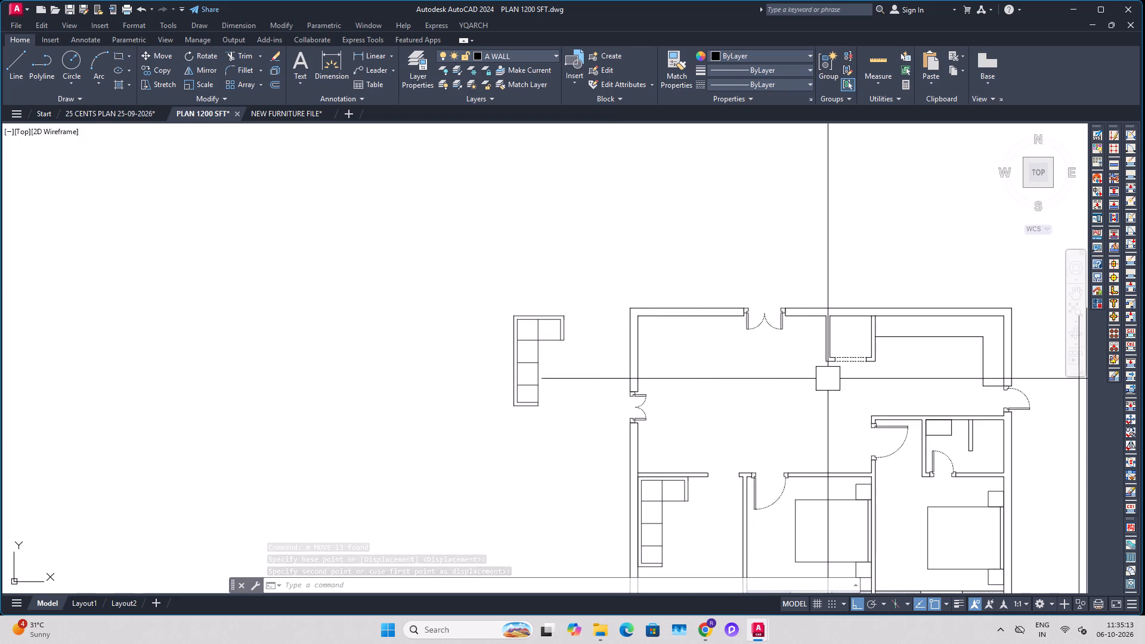
middle_drag(824, 371, 841, 369)
scroll(541, 343, up, 1)
click(564, 352)
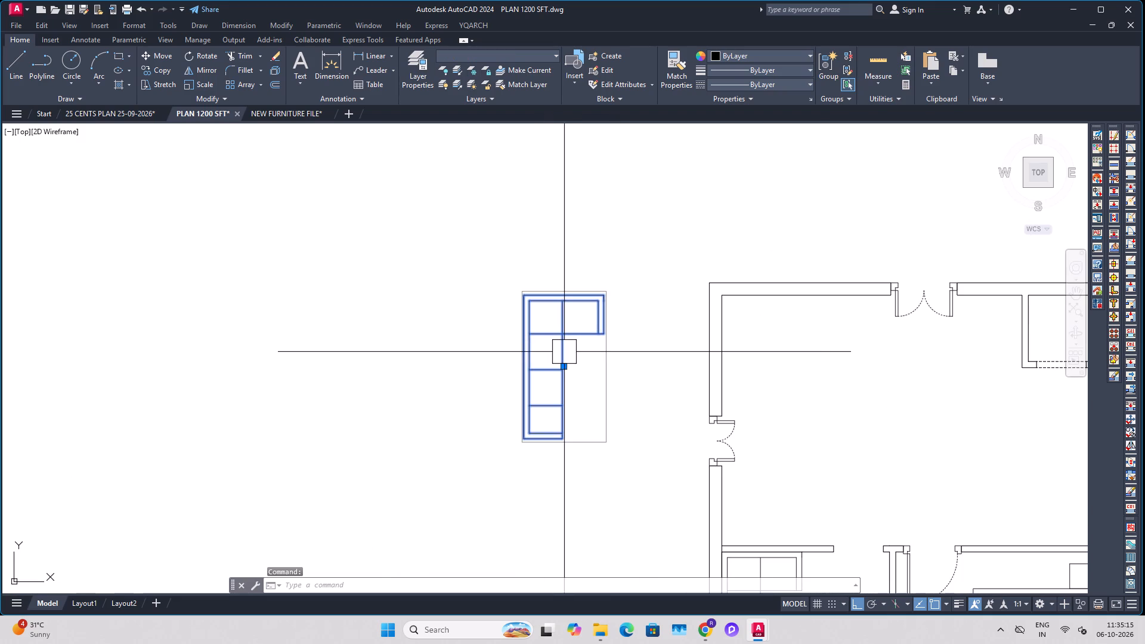
text(un)
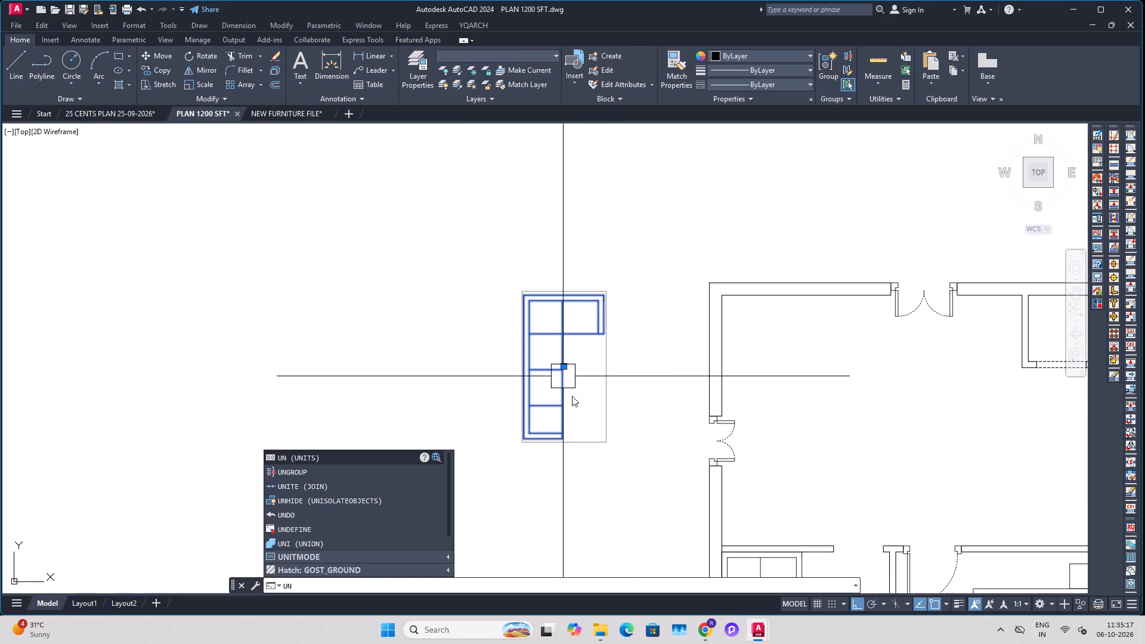
click(290, 472)
Erase the two horizontal lines closing the lower end of the ungrouped sofa's long section.
scroll(577, 437, up, 2)
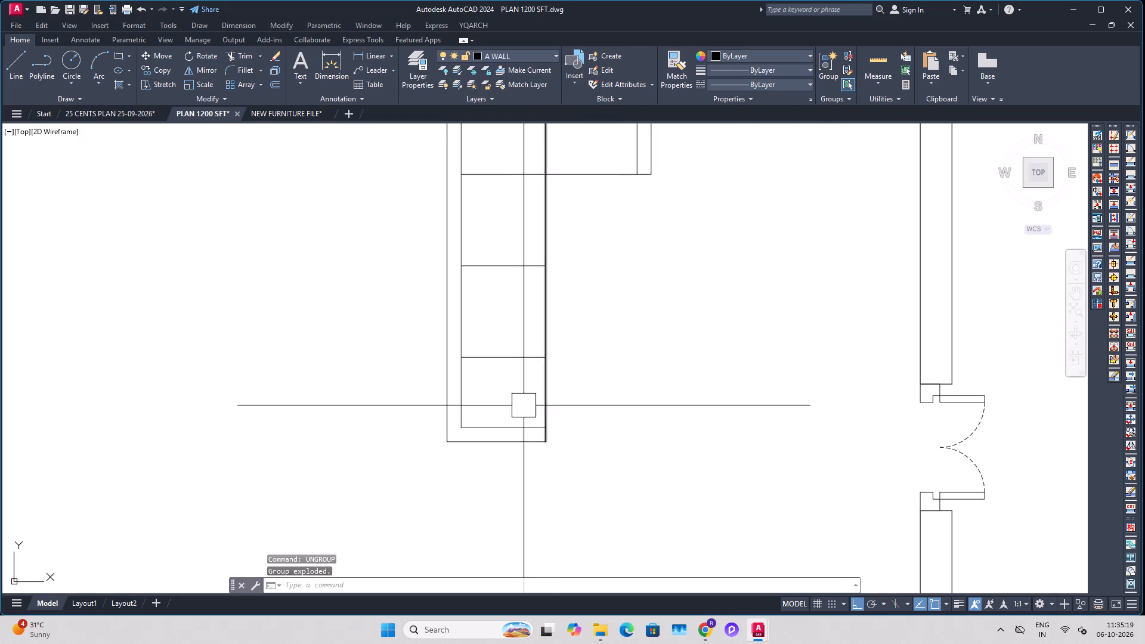
drag(523, 405, 521, 410)
click(487, 464)
key(Delete)
Offset the lowest seat divider of the sofa's long section 4" downward.
click(500, 356)
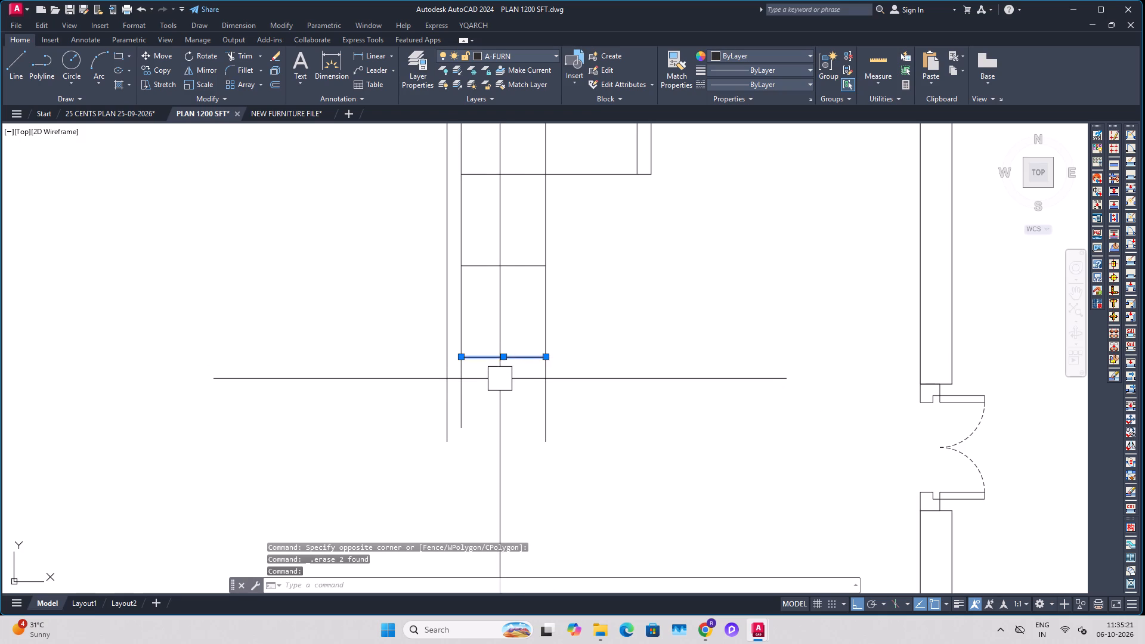
key(Escape)
text(o 4")
key(Return)
click(507, 368)
click(500, 388)
key(Escape)
key(Escape)
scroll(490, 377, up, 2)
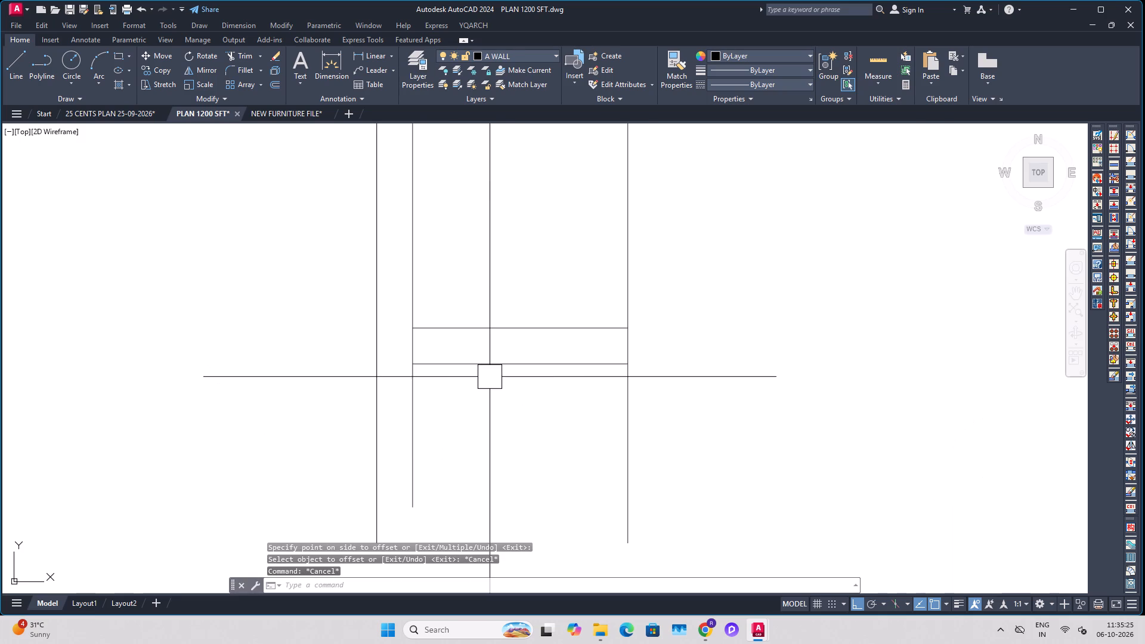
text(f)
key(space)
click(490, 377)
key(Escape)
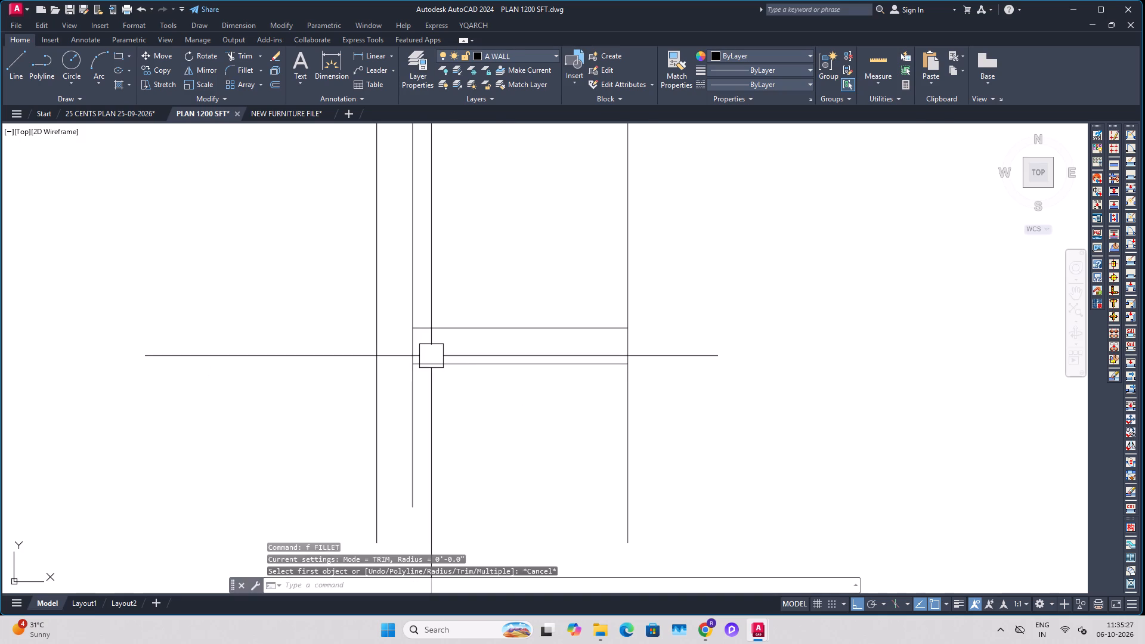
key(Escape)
Extend the offset line to the outer left edge of the sofa.
key(e)
key(x)
key(space)
click(432, 371)
key(Escape)
key(Escape)
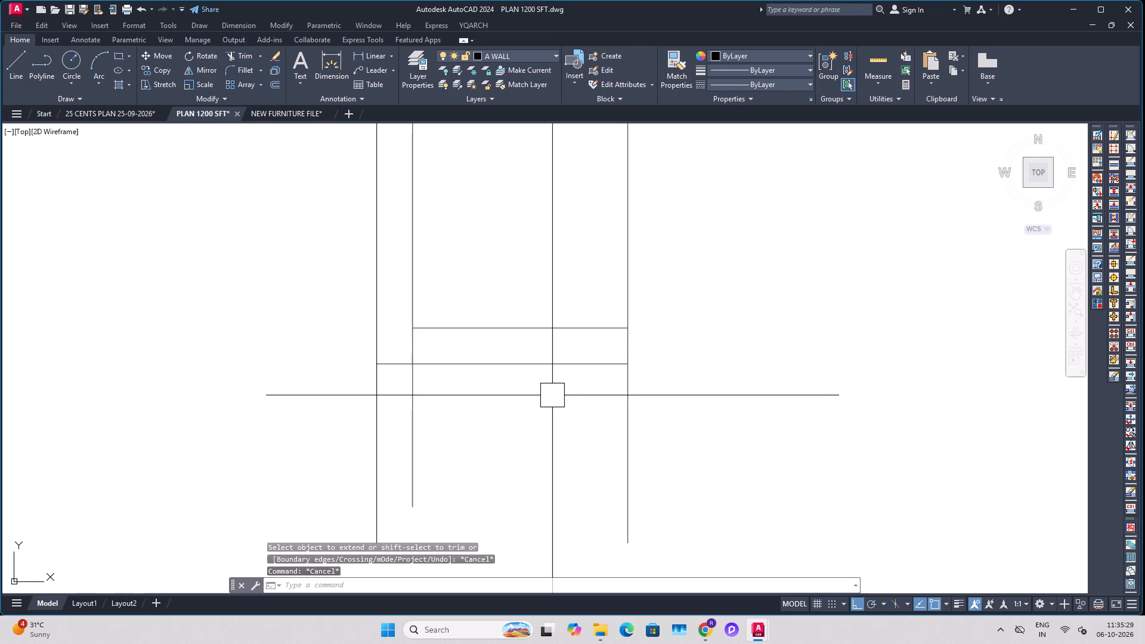
Trim the sofa's vertical lines below the new lower edge and the inner vertical piece crossing the lower armrest.
key(t)
key(r)
key(space)
click(680, 428)
click(339, 410)
scroll(426, 357, up, 2)
click(397, 341)
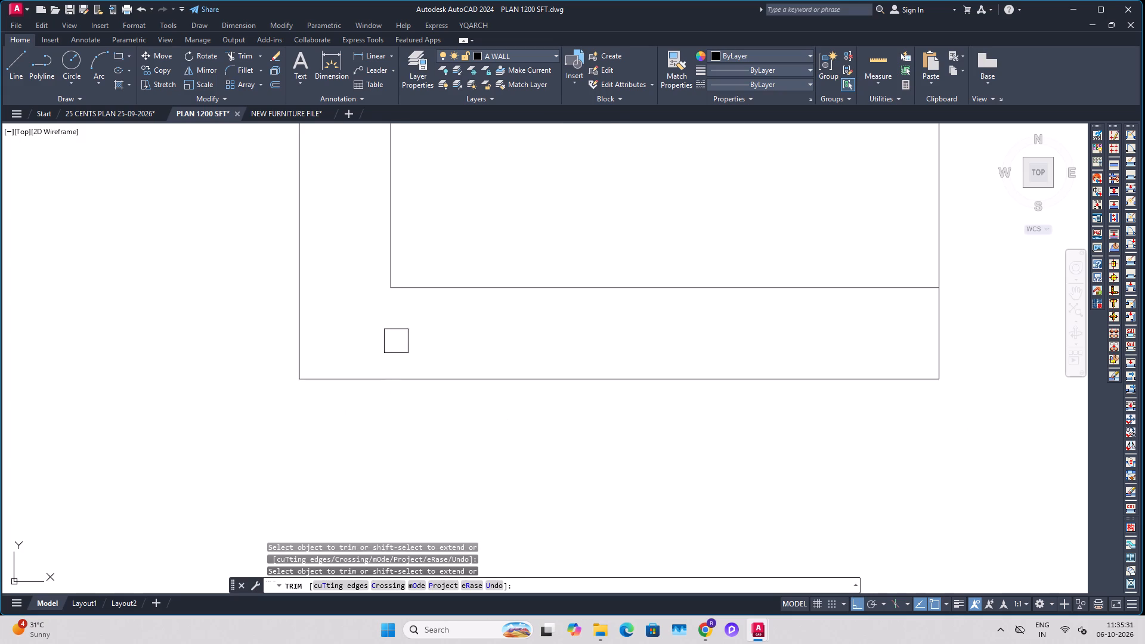
scroll(613, 370, down, 7)
key(Escape)
scroll(708, 277, up, 1)
key(Escape)
key(Escape)
Move the two vertical armrest lines of the sofa's short section 2' to the right.
middle_drag(726, 287, 698, 388)
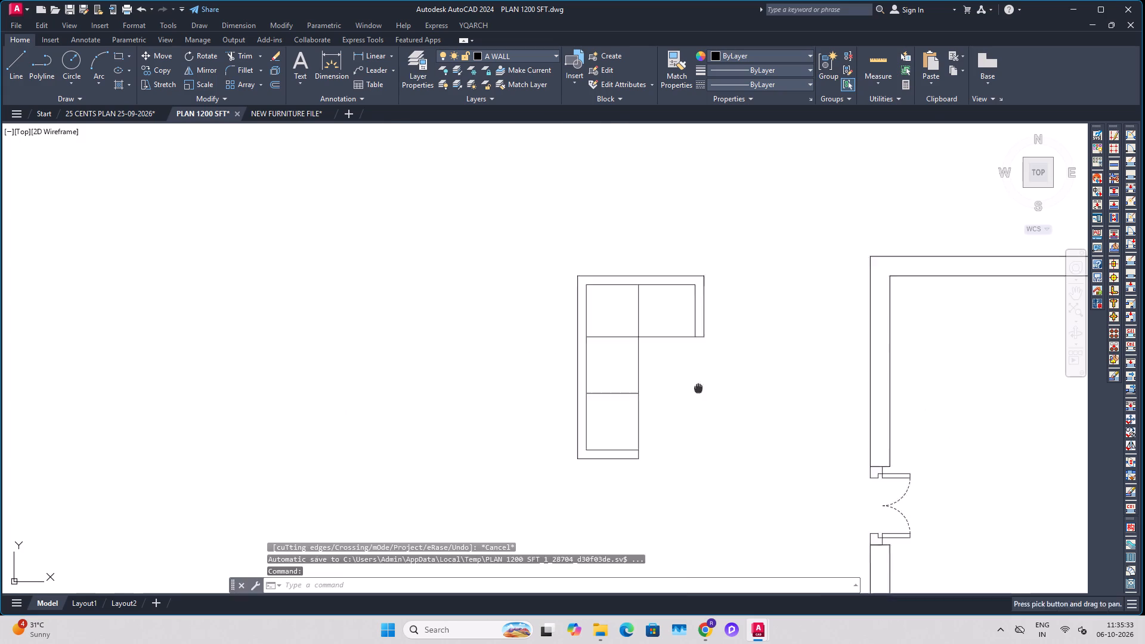
scroll(700, 392, up, 2)
click(695, 400)
click(583, 421)
text(m)
key(space)
click(683, 428)
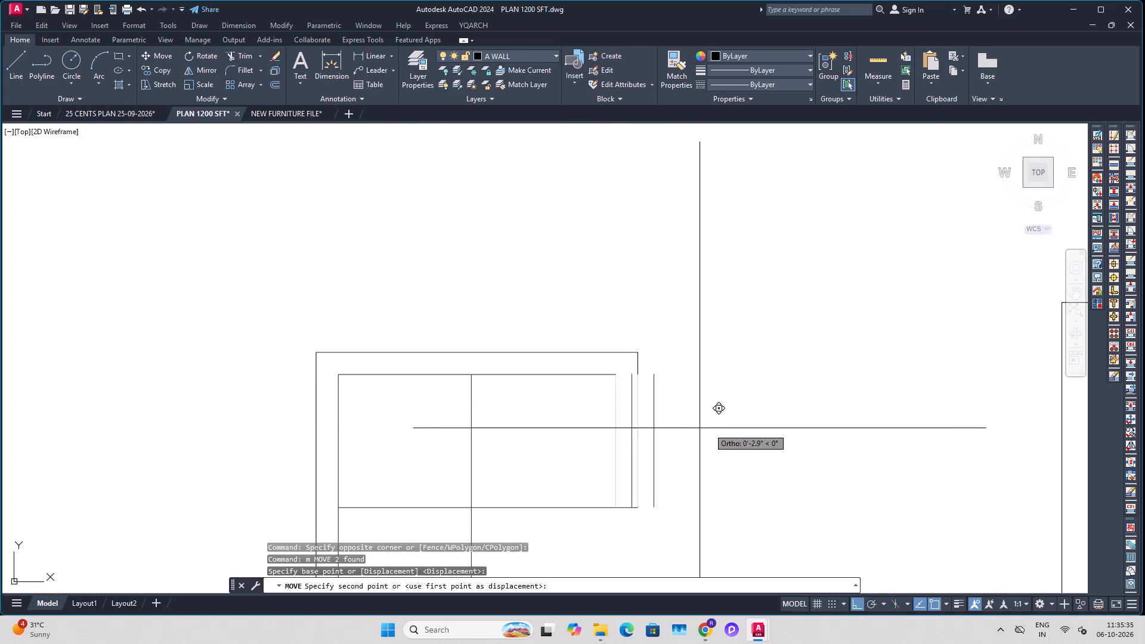
text(2')
key(Return)
key(Escape)
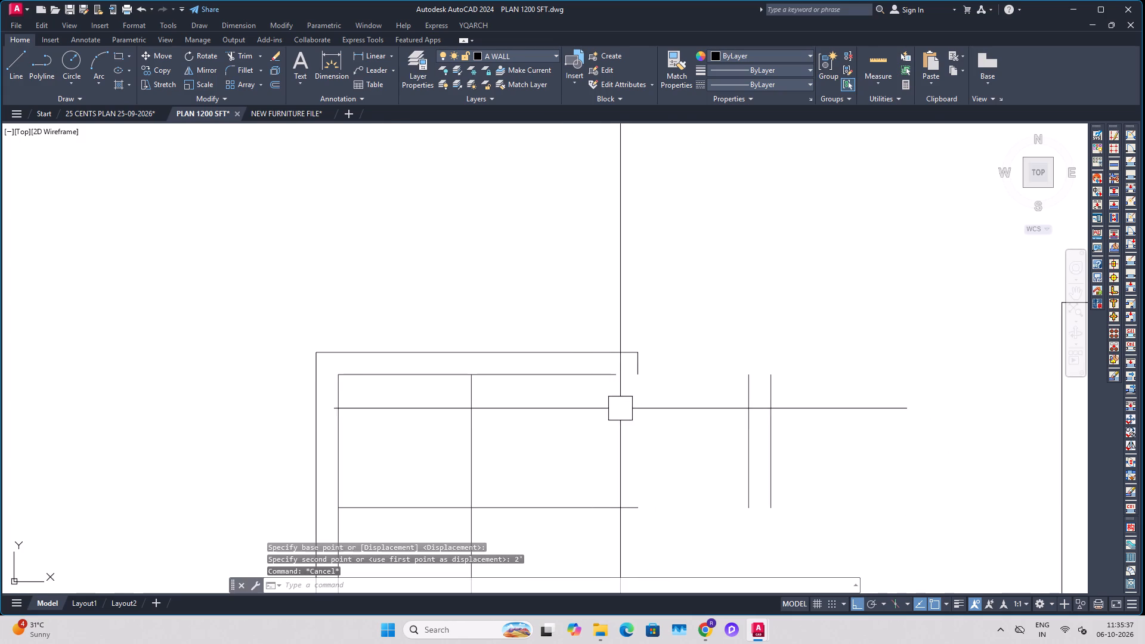
Draw a vertical seat divider from the end of the inner backrest line to the seat's front line.
key(Escape)
text(l)
key(space)
click(614, 376)
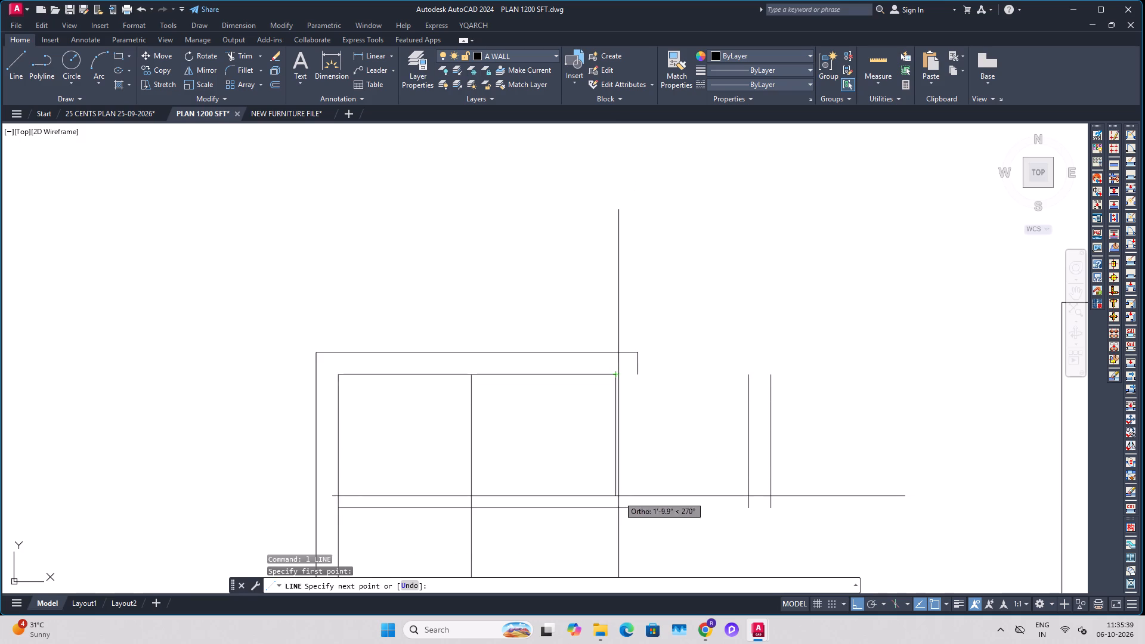
click(617, 506)
key(Escape)
key(Escape)
Extend the sofa's inner upper backrest line to the inner line of the moved armrest.
text(ex)
key(space)
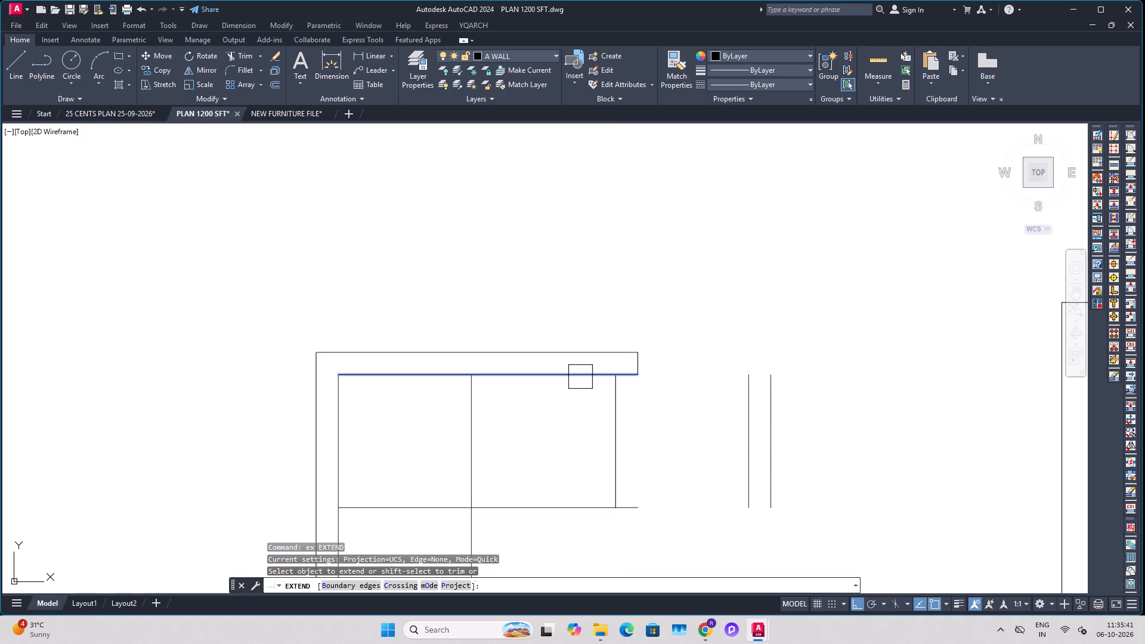
click(580, 377)
click(580, 369)
key(Escape)
key(Escape)
Move the short vertical piece at the end of the outer backrest line 2' to the right.
scroll(627, 366, up, 1)
click(635, 363)
text(m)
key(space)
click(699, 349)
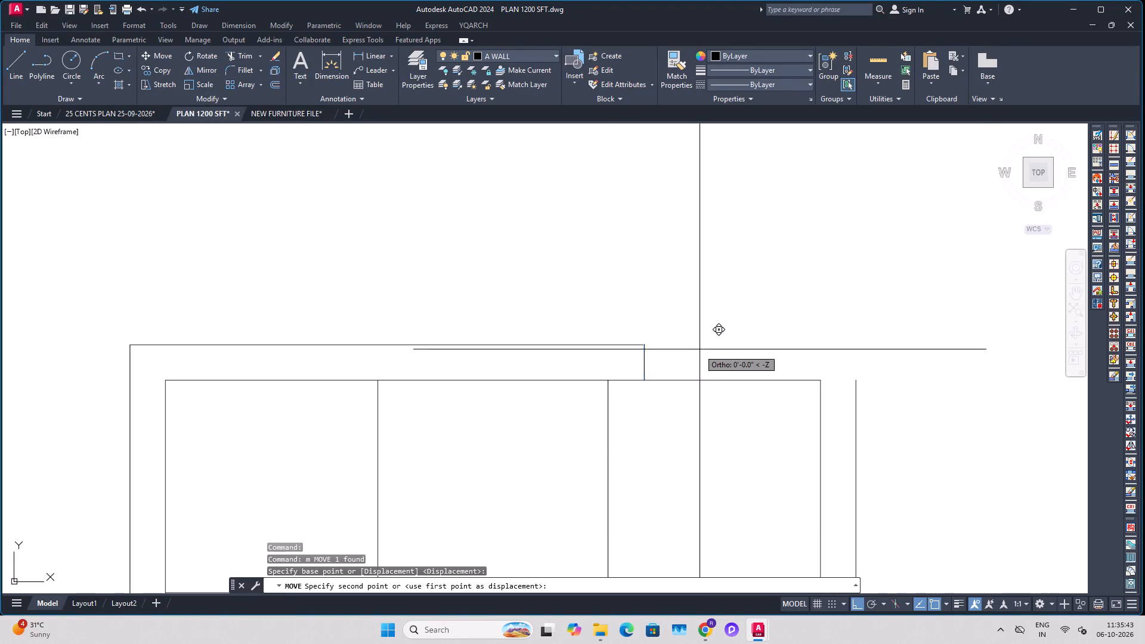
text(2')
key(Return)
key(Escape)
key(Escape)
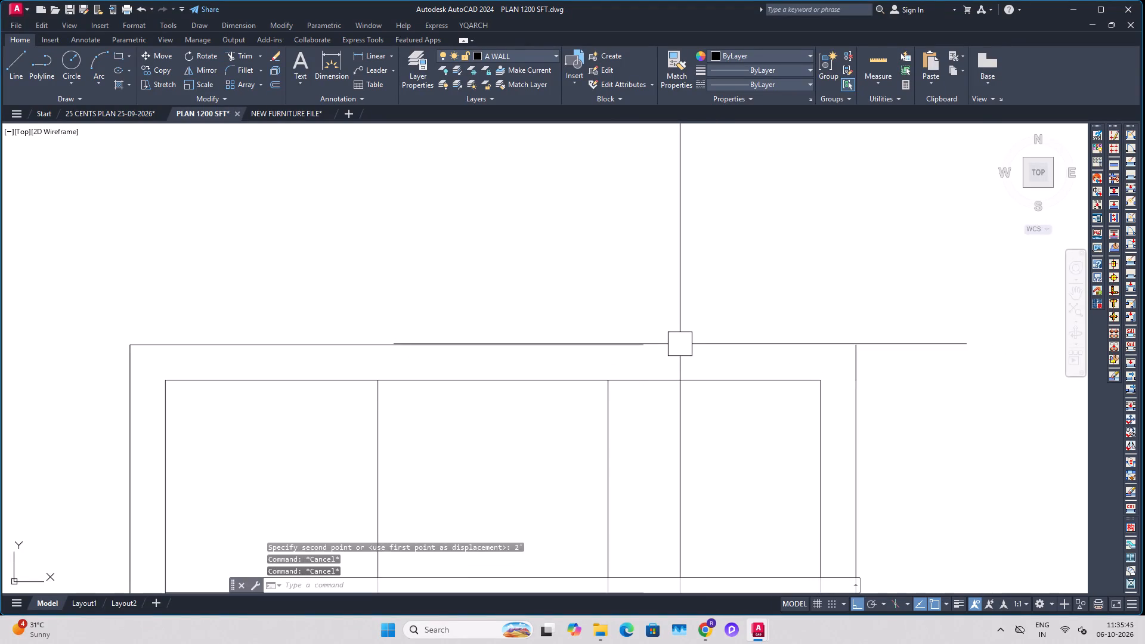
Fillet the outer backrest line with the moved short vertical piece to close the sofa's upper right corner.
key(f)
key(space)
click(630, 338)
click(853, 366)
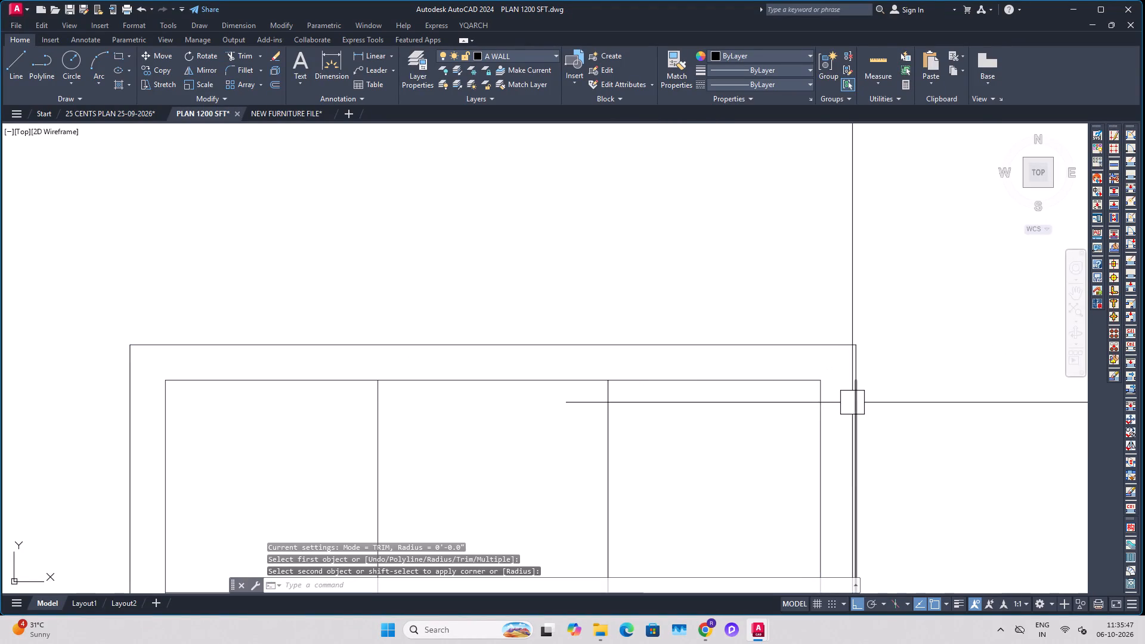
Join the short vertical corner piece with the armrest's outer vertical line.
click(852, 402)
click(861, 361)
text(j)
key(space)
scroll(747, 398, down, 2)
middle_drag(751, 454, 747, 427)
key(Escape)
Extend the front edge line of the sofa's upper seats to the outer line of the moved armrest.
scroll(724, 457, up, 1)
text(ex)
key(space)
click(629, 439)
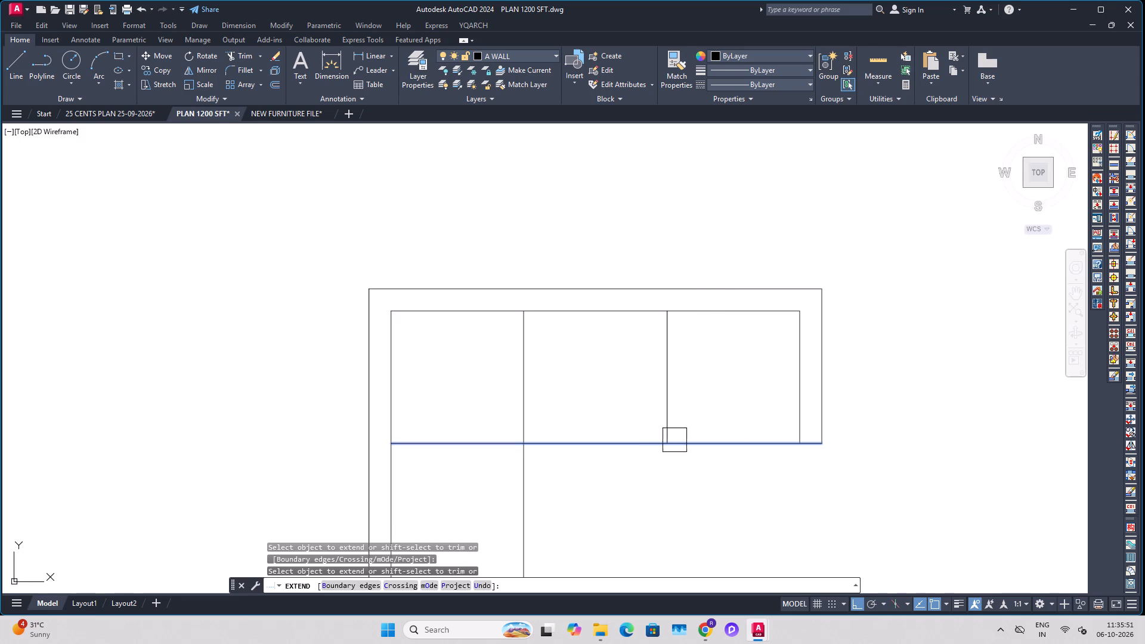
click(723, 443)
key(Escape)
Group all the lines of the resized L-shaped sofa into one object.
scroll(778, 399, down, 2)
drag(843, 308, 825, 338)
click(584, 546)
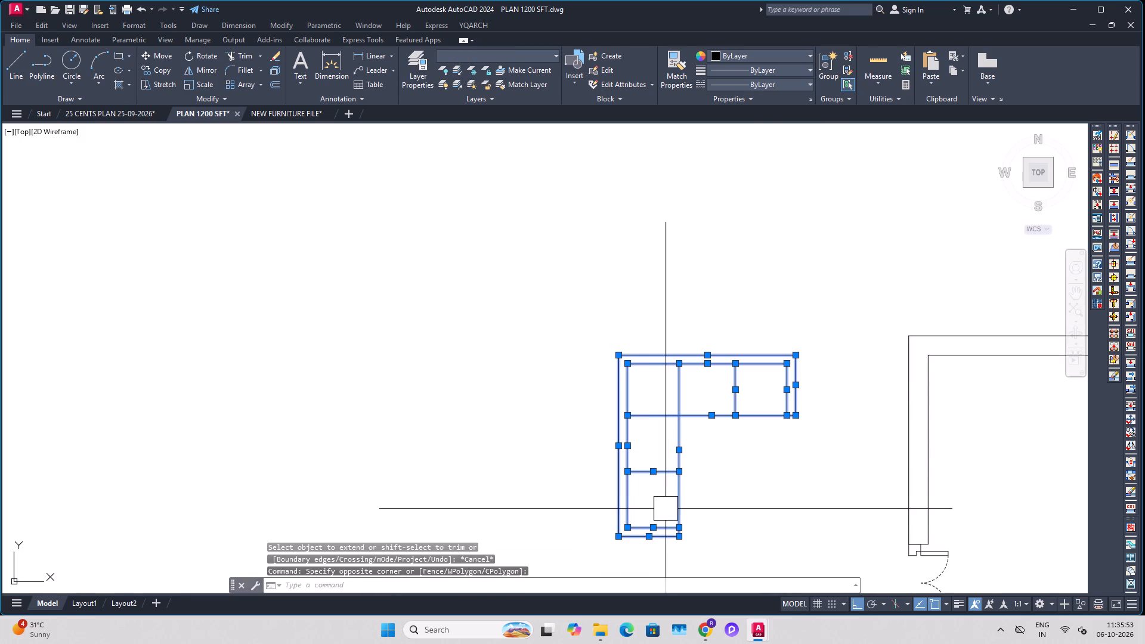
text(g)
key(space)
Move the grouped sofa from its outer upper left corner to the inner upper left corner of the hall walls.
click(657, 407)
key(m)
key(space)
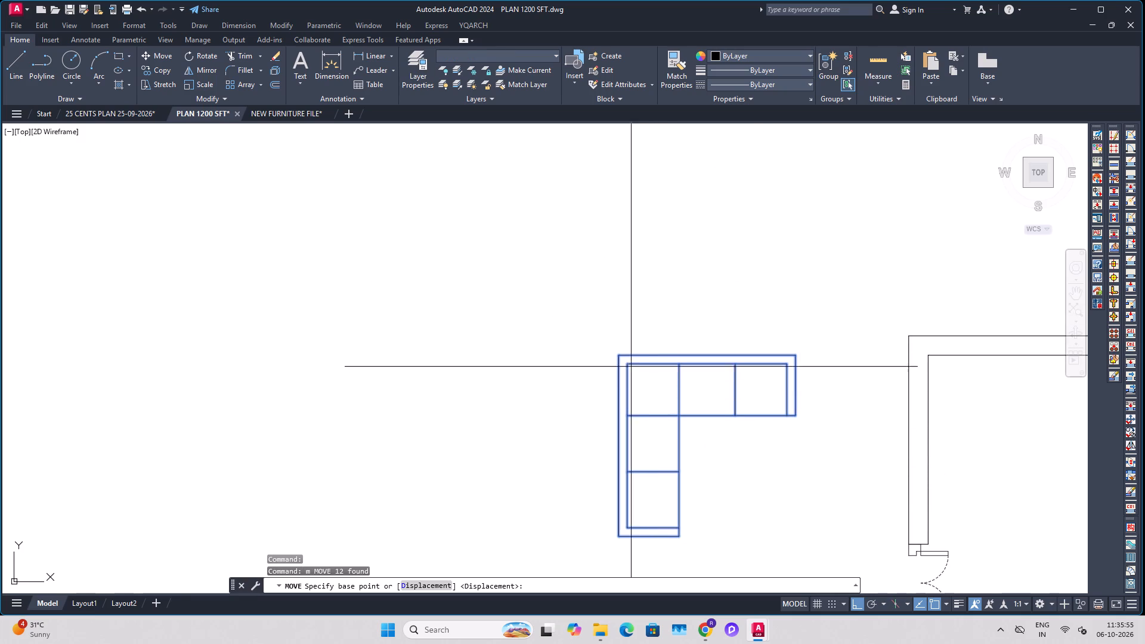
click(614, 353)
click(931, 360)
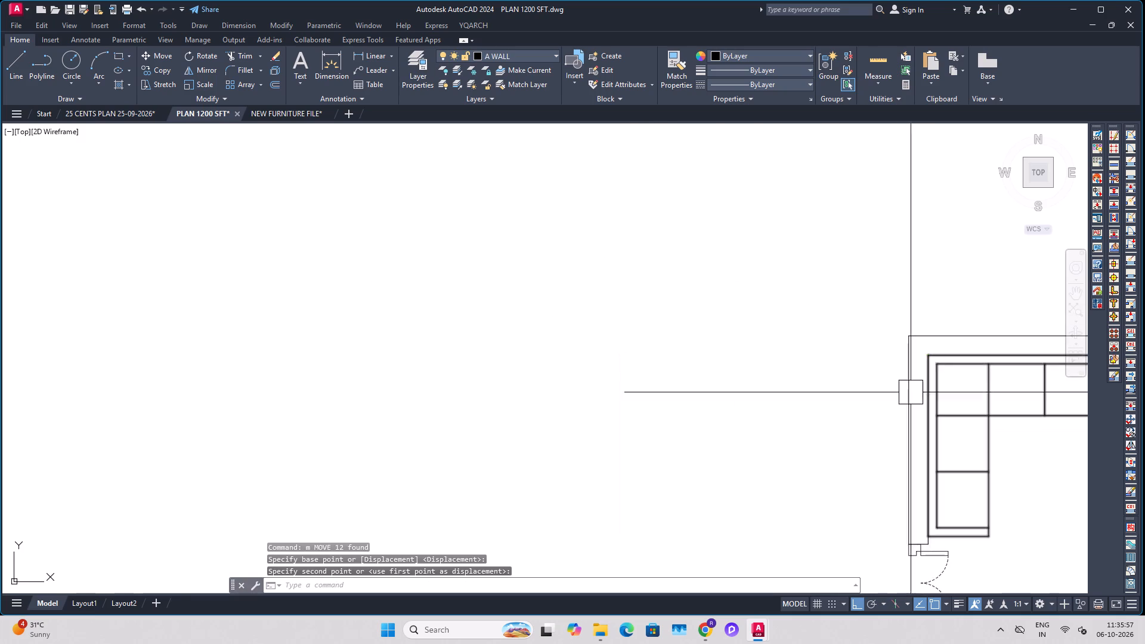
Ungroup the L-shaped sofa placed in the hall's upper left corner.
middle_drag(940, 501, 810, 500)
scroll(806, 490, down, 1)
middle_drag(940, 490, 933, 478)
middle_drag(912, 495, 896, 414)
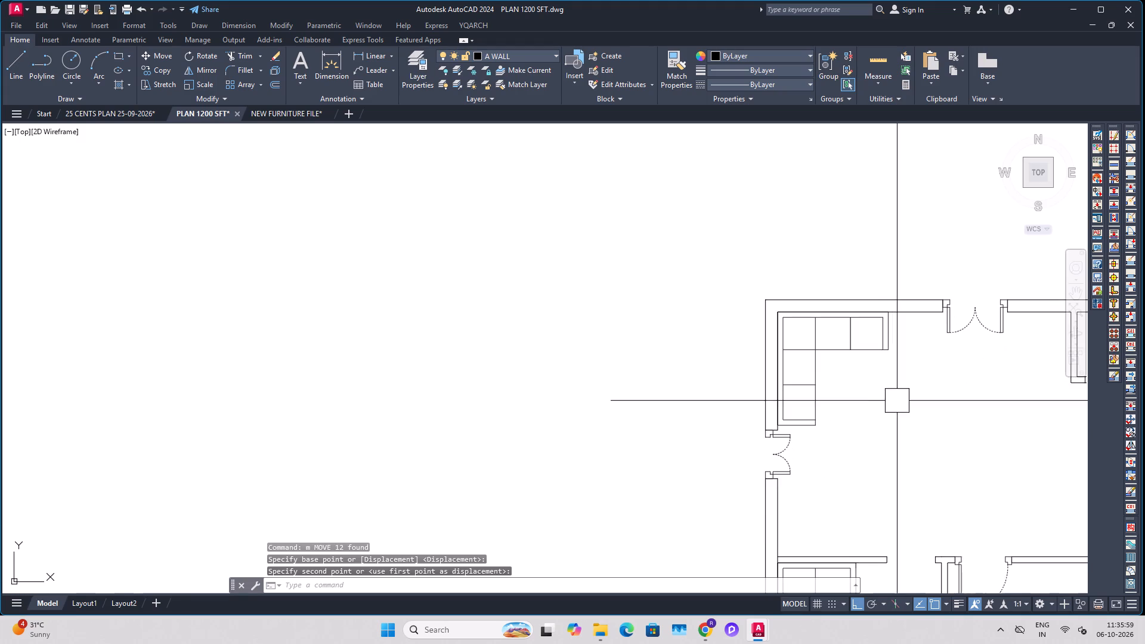
middle_drag(890, 378, 916, 395)
middle_drag(917, 402, 869, 394)
scroll(867, 345, up, 1)
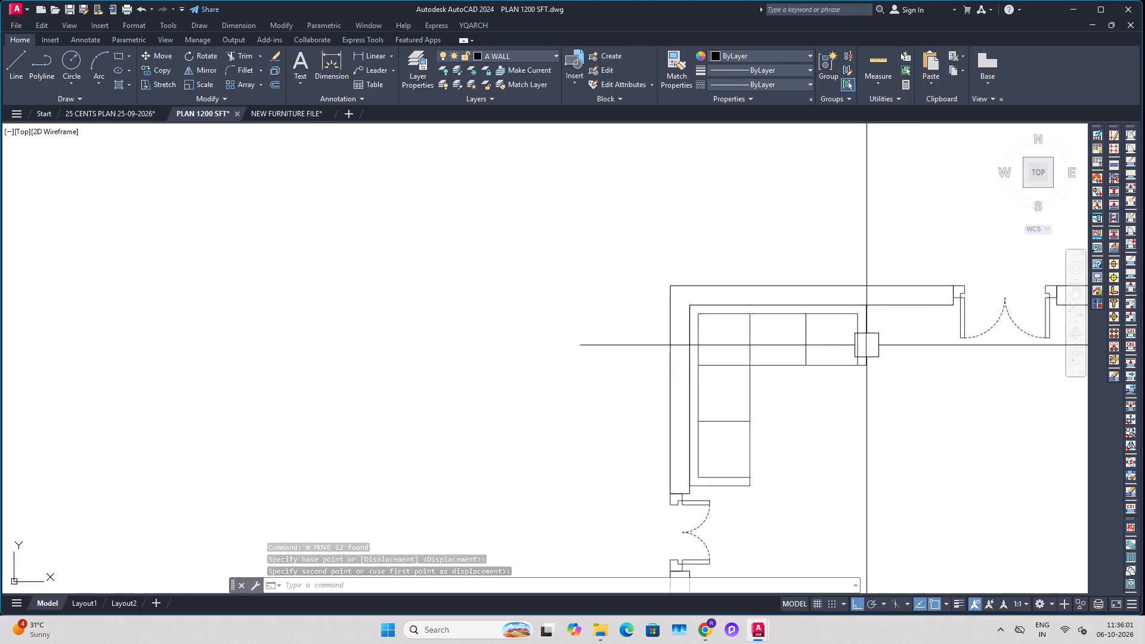
scroll(867, 345, up, 1)
click(865, 345)
text(un)
click(346, 475)
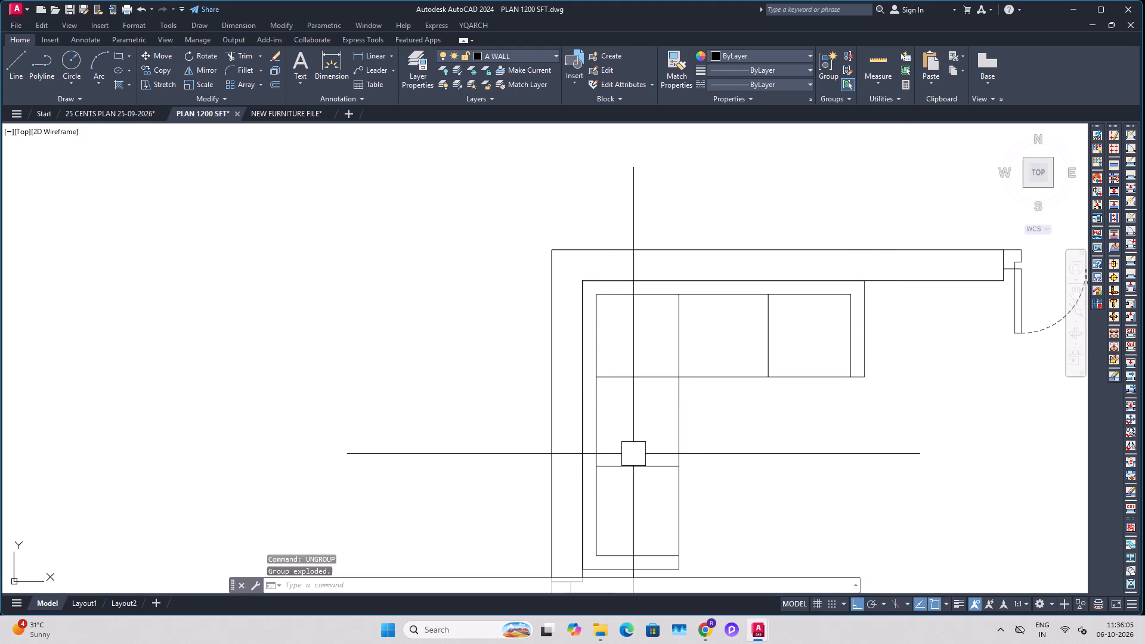
Move the two vertical armrest lines at the sofa's right end 2' to the right.
drag(886, 329, 856, 345)
click(844, 352)
key(m)
key(space)
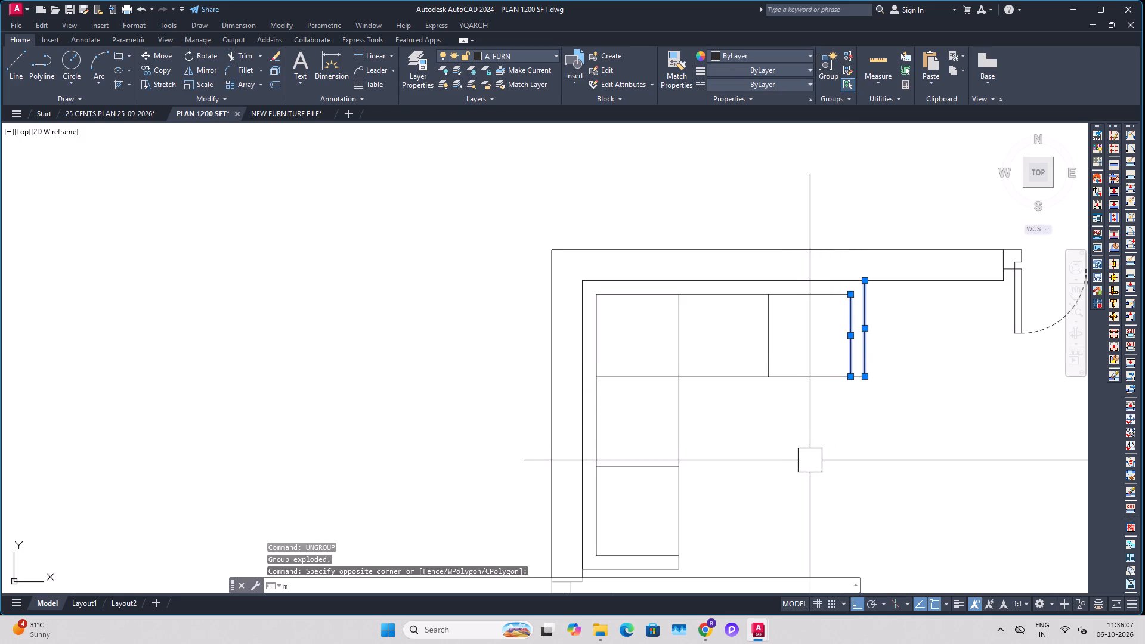
click(810, 462)
text(2')
key(Return)
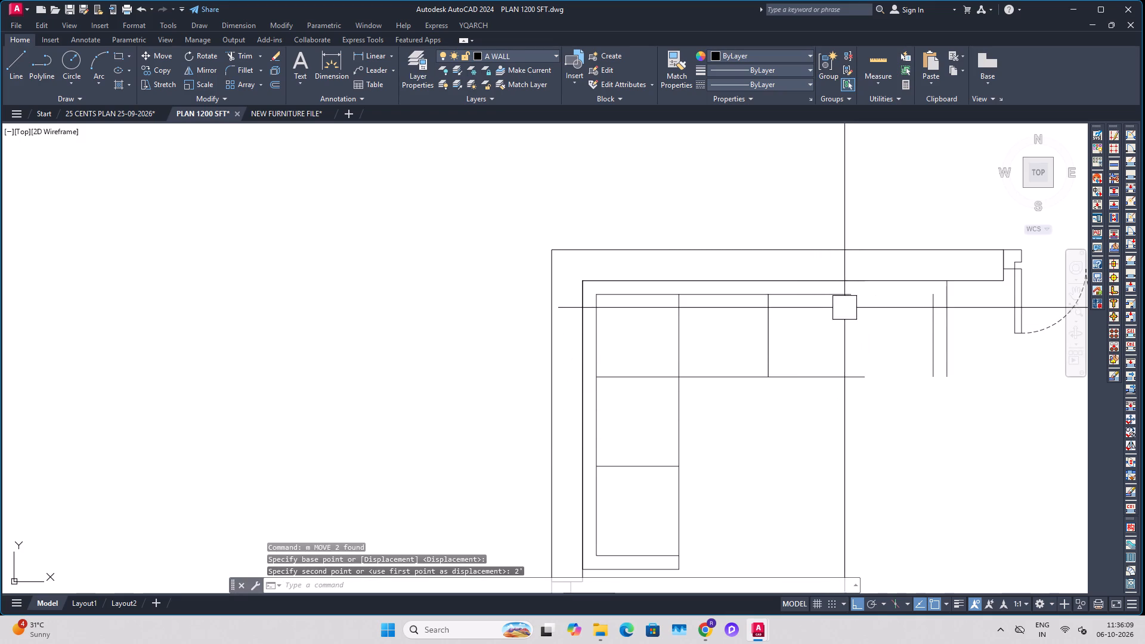
Extend the sofa's backrest lines and seat front line to the moved armrest lines.
key(Escape)
key(Escape)
key(e)
key(x)
key(space)
click(843, 302)
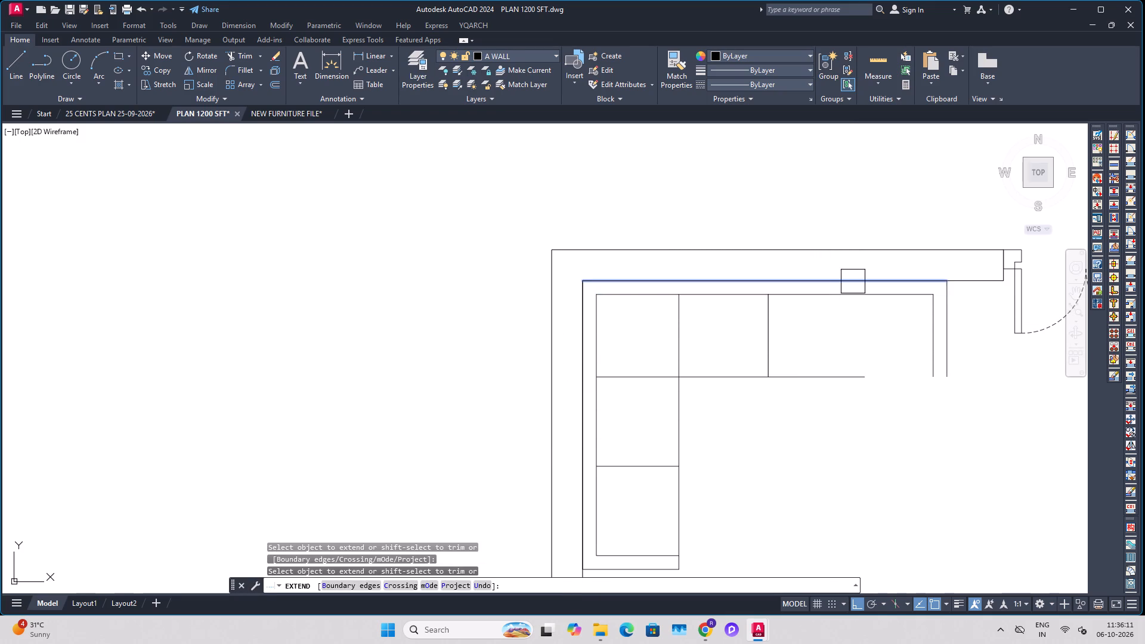
click(853, 280)
click(837, 379)
key(Escape)
key(Escape)
Offset the rightmost seat divider 2' to the right to mark off an additional sofa seat.
text(o)
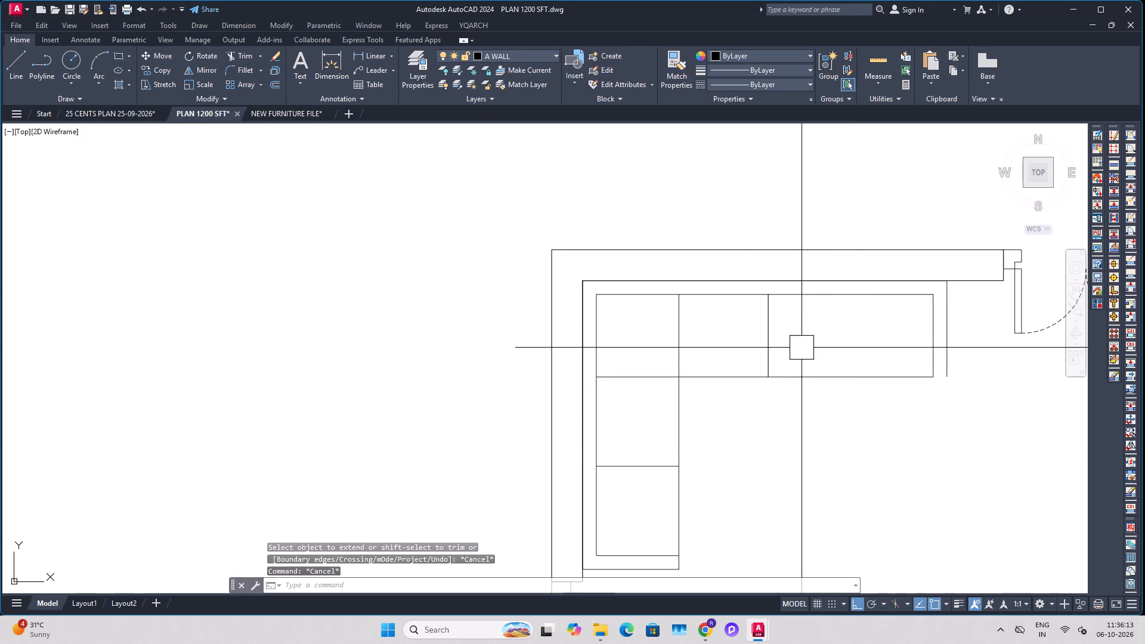
key(space)
key(2)
key(apostrophe)
key(Return)
click(772, 349)
click(819, 348)
key(Escape)
key(Escape)
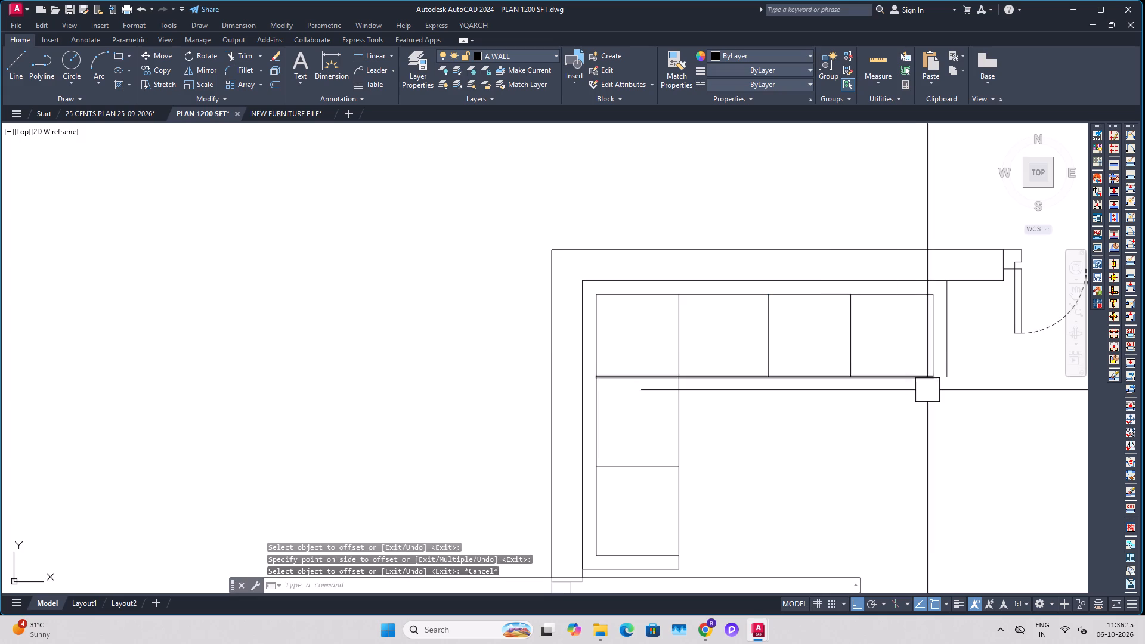
Extend the seat front line to the armrest's outer vertical line to close the armrest.
text(ex)
key(space)
click(892, 375)
key(Escape)
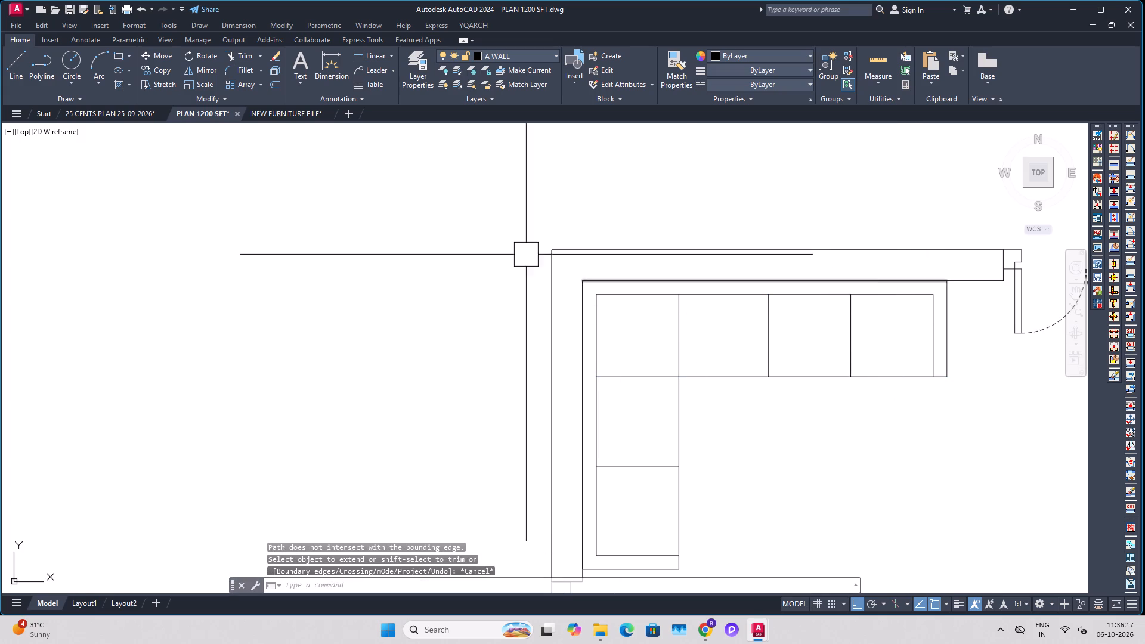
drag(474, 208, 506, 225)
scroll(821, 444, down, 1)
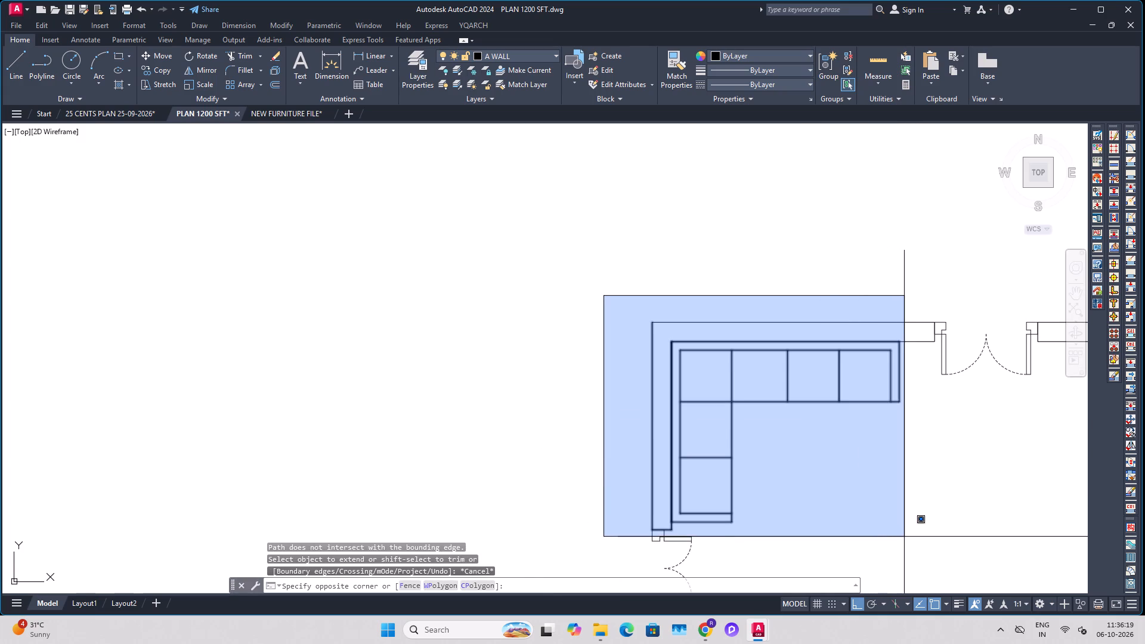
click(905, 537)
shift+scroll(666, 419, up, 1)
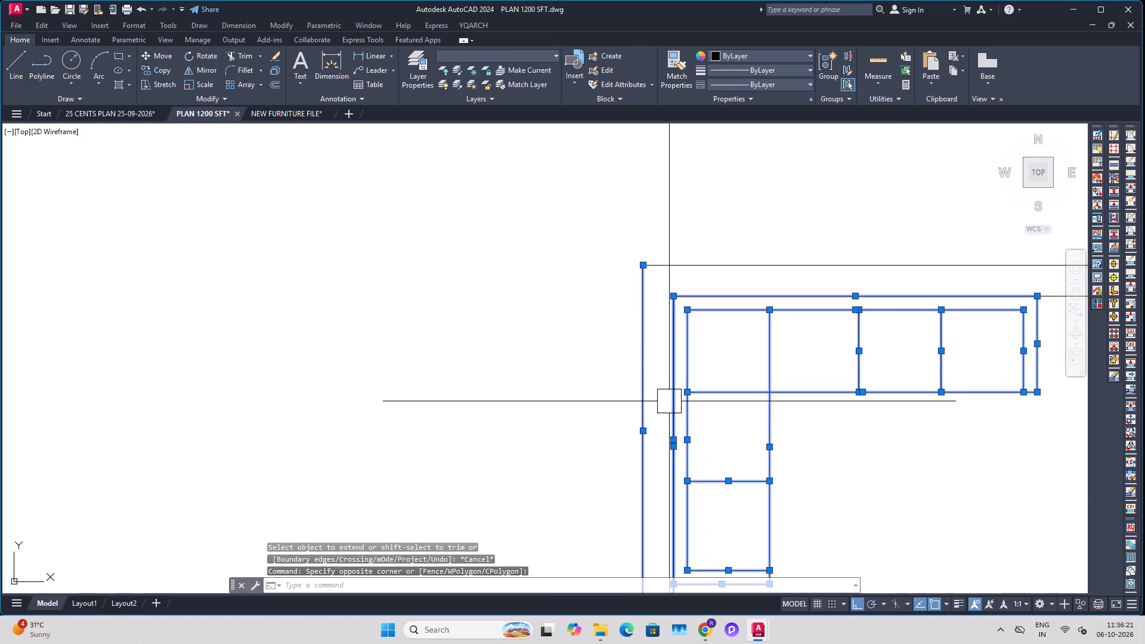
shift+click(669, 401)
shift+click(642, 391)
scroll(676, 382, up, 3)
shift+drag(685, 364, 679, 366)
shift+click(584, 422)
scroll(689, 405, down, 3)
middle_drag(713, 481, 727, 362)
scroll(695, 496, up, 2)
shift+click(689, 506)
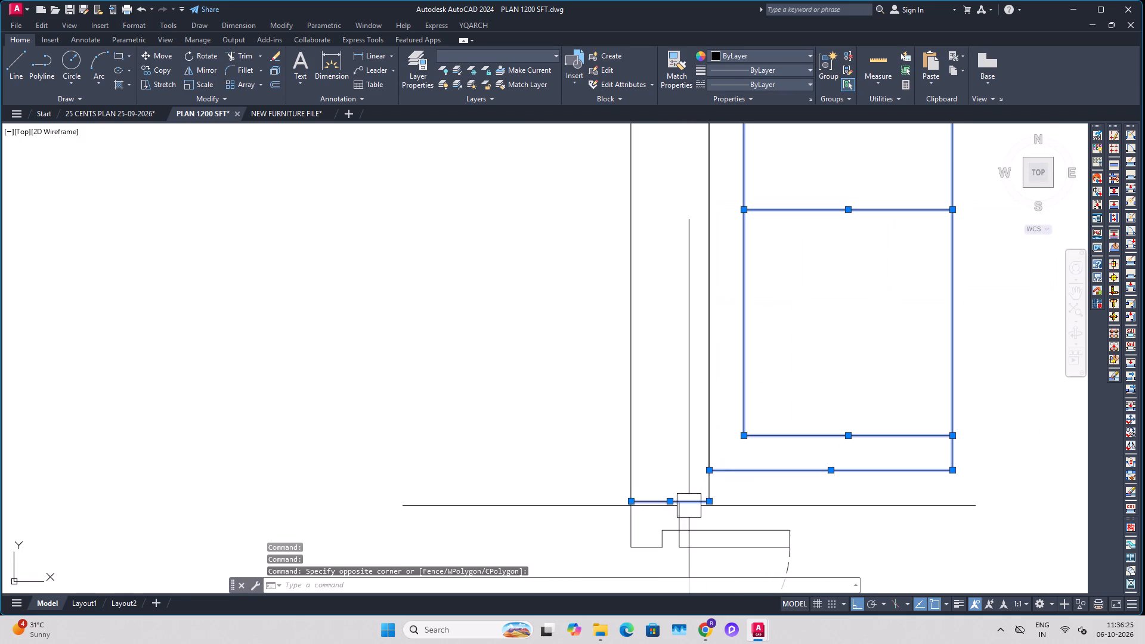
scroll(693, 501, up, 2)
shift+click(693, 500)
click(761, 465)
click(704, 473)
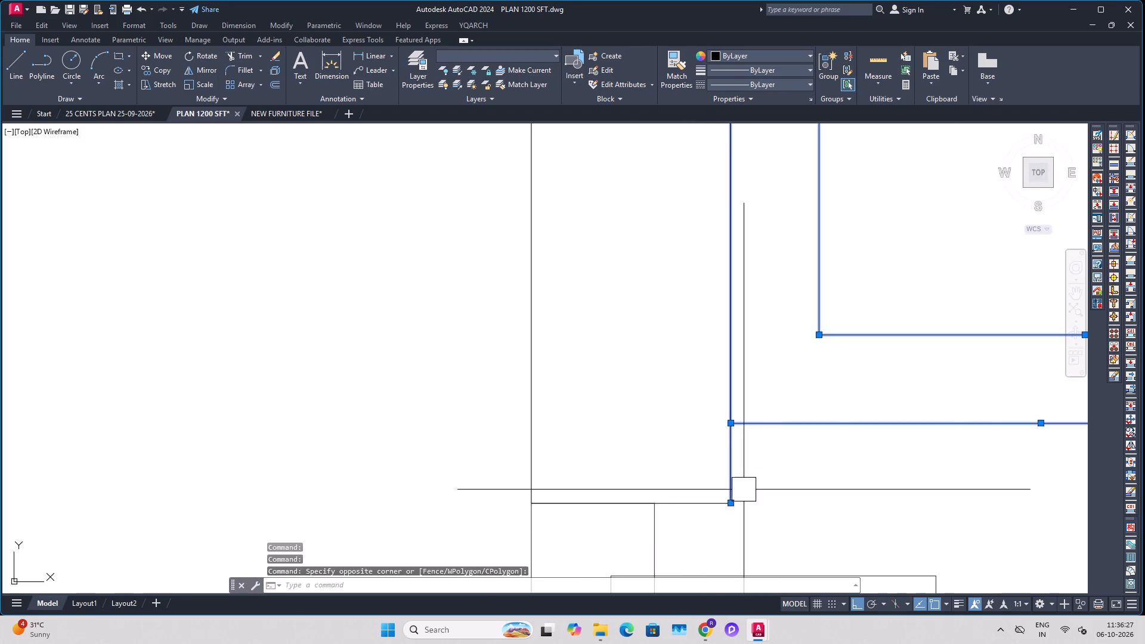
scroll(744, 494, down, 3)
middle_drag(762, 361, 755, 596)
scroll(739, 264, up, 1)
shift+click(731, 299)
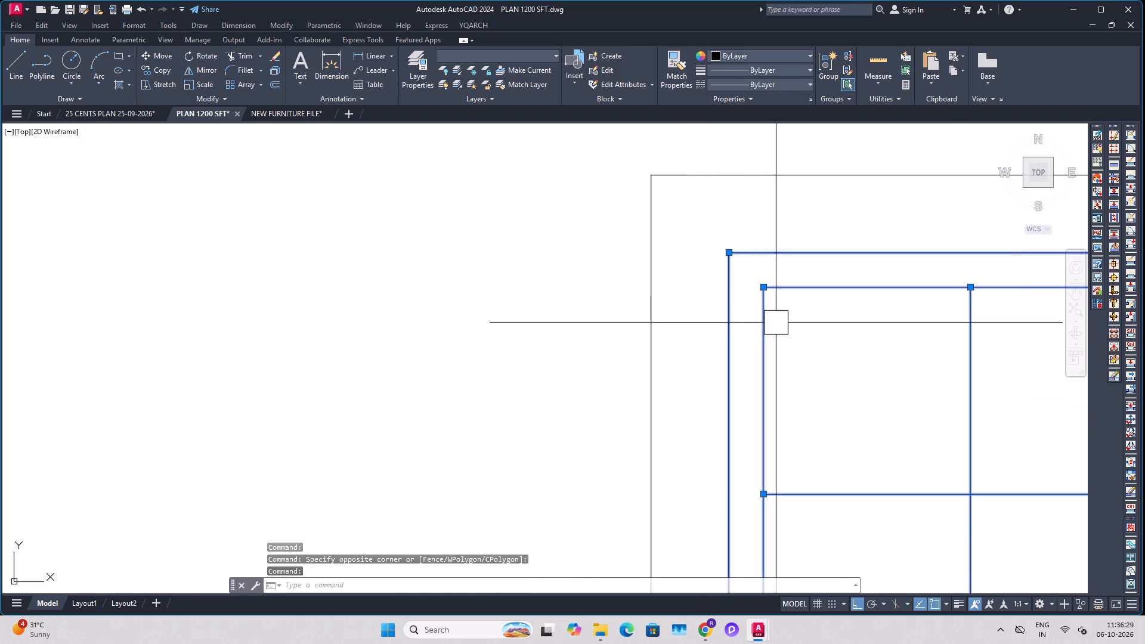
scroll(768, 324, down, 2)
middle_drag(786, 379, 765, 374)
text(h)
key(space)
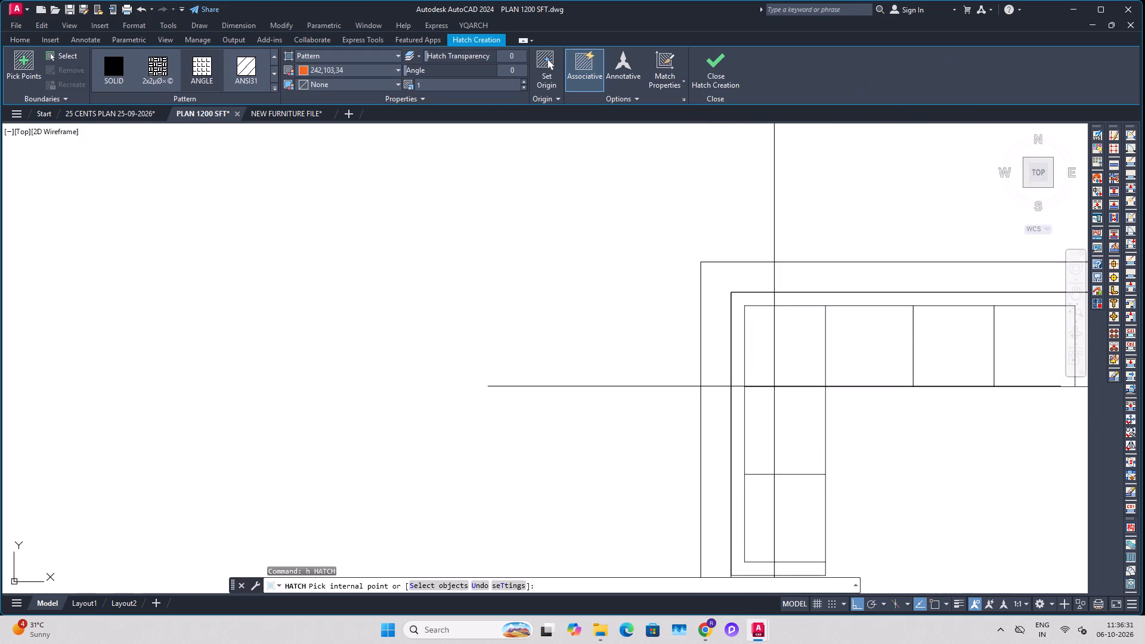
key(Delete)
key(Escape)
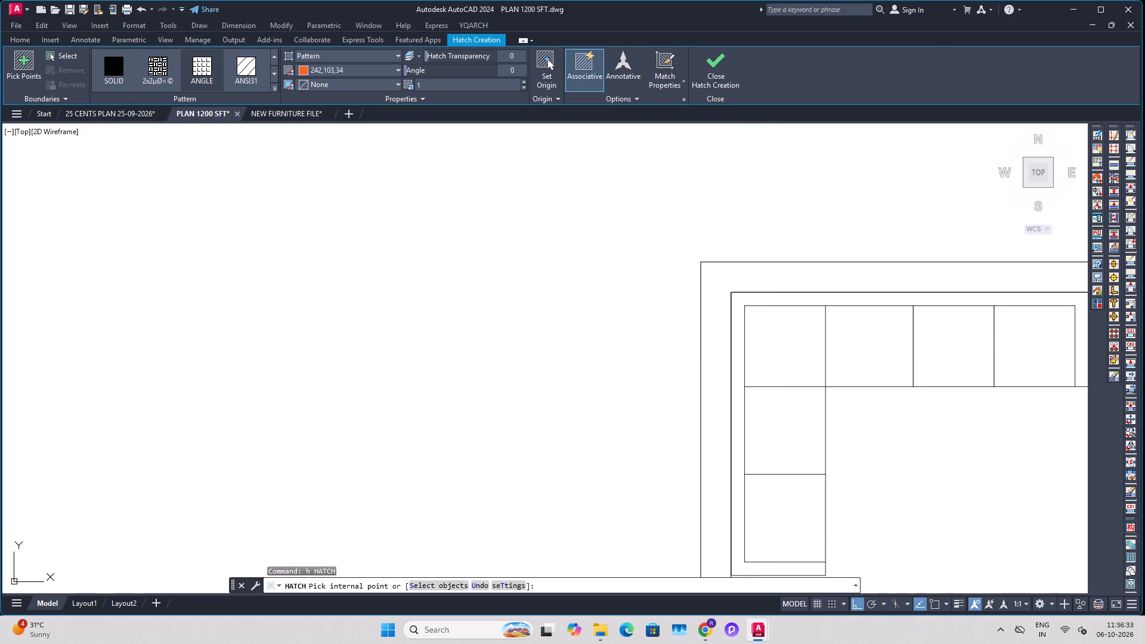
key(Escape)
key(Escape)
Group the lengthened L-shaped sofa's lines, leaving the adjacent wall lines out of the selection.
drag(664, 239, 676, 249)
scroll(800, 442, down, 1)
click(997, 541)
scroll(728, 490, up, 1)
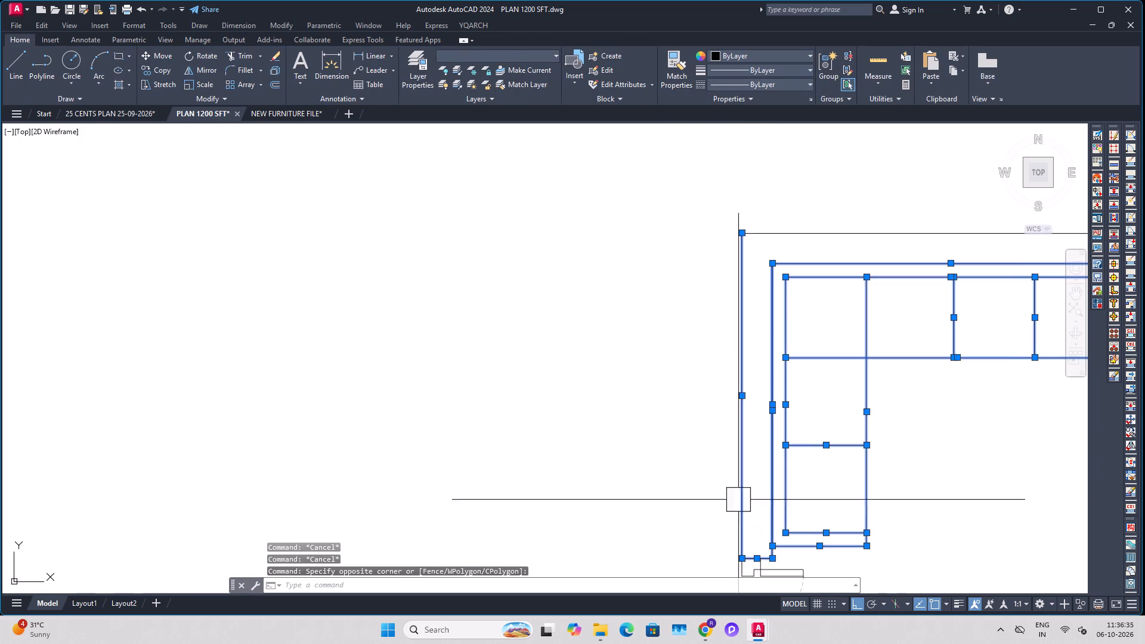
middle_drag(744, 507, 750, 466)
scroll(774, 475, up, 3)
middle_drag(779, 482, 785, 464)
shift+click(782, 461)
scroll(790, 456, down, 2)
middle_drag(792, 498, 797, 472)
shift+scroll(766, 504, up, 2)
shift+click(796, 484)
shift+scroll(836, 467, up, 1)
shift+click(843, 457)
shift+click(753, 478)
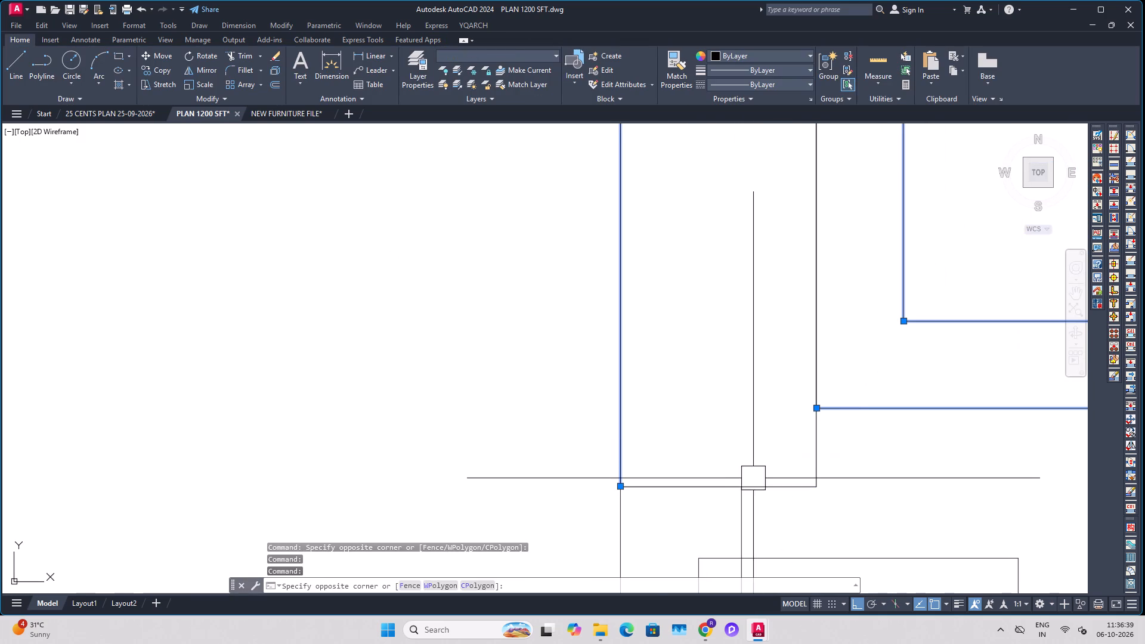
shift+click(705, 448)
shift+click(598, 462)
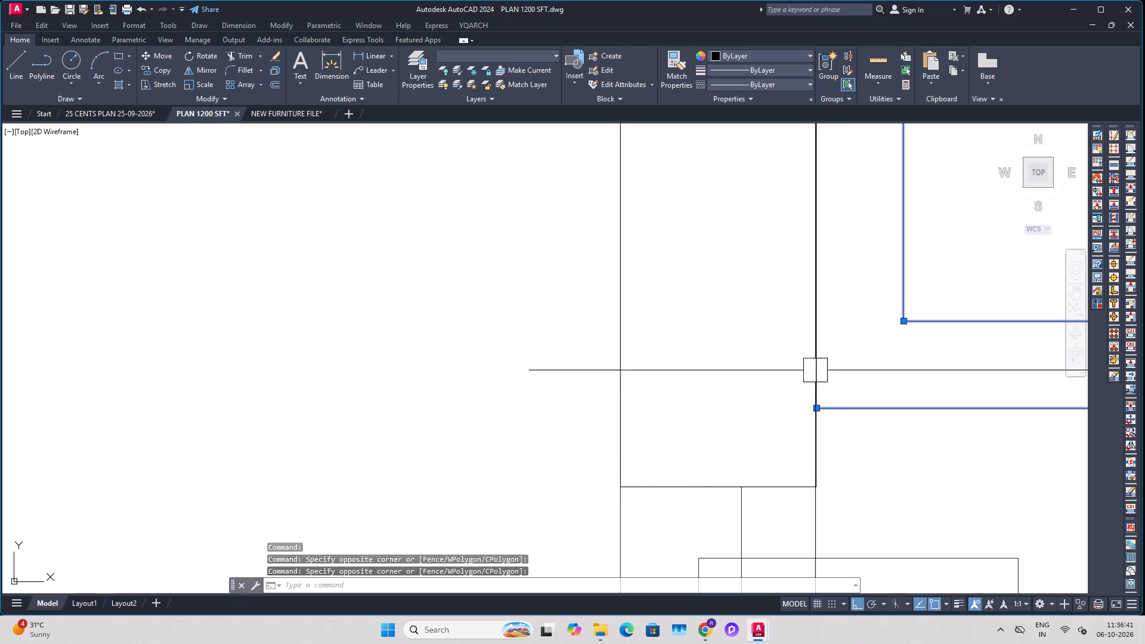
click(810, 365)
scroll(750, 441, down, 6)
scroll(768, 355, up, 2)
middle_drag(778, 441, 775, 427)
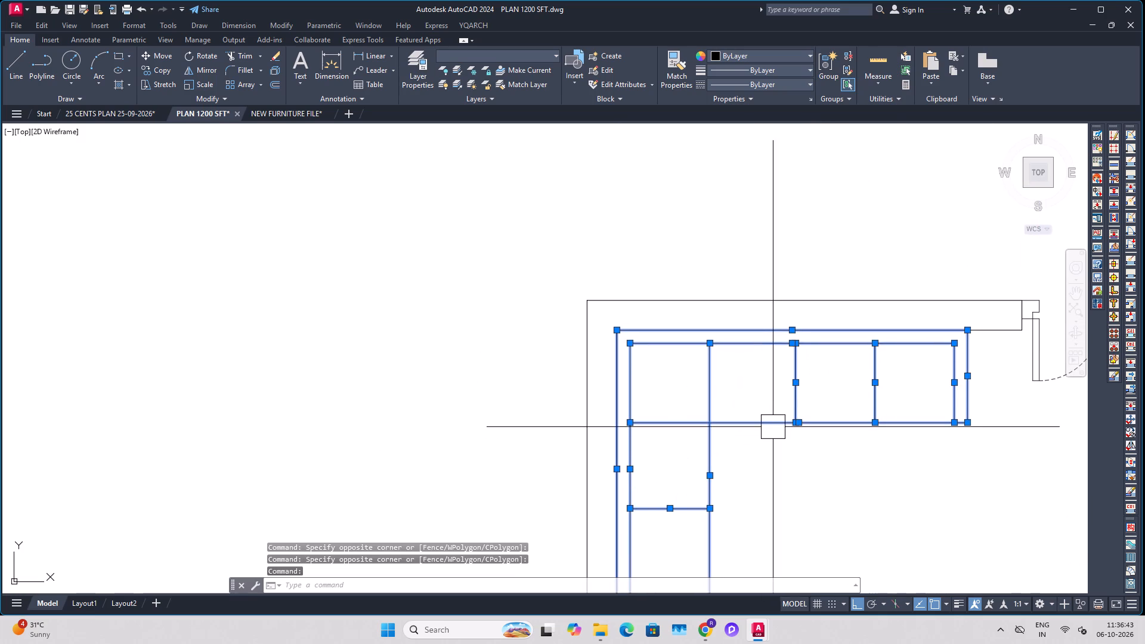
key(g)
key(space)
click(757, 424)
scroll(759, 419, down, 3)
key(Escape)
Offset the upper line of the partition wall below the hall's left window 1' upward into the hall.
middle_drag(833, 482, 822, 426)
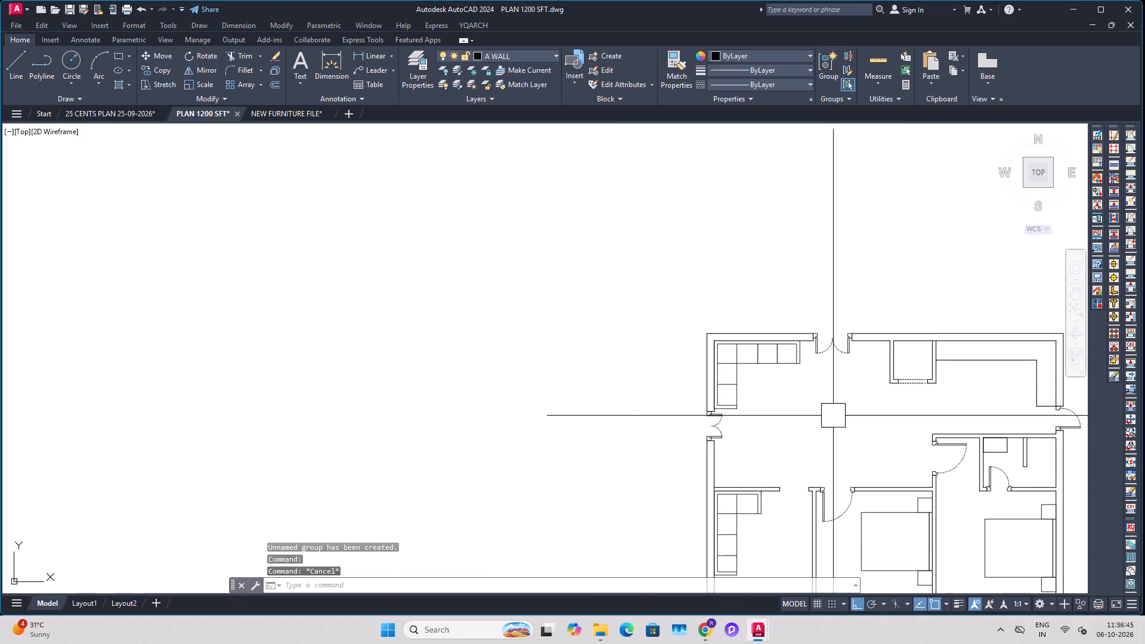
scroll(756, 499, up, 2)
middle_drag(847, 459, 893, 468)
middle_drag(877, 497, 897, 497)
key(o)
key(space)
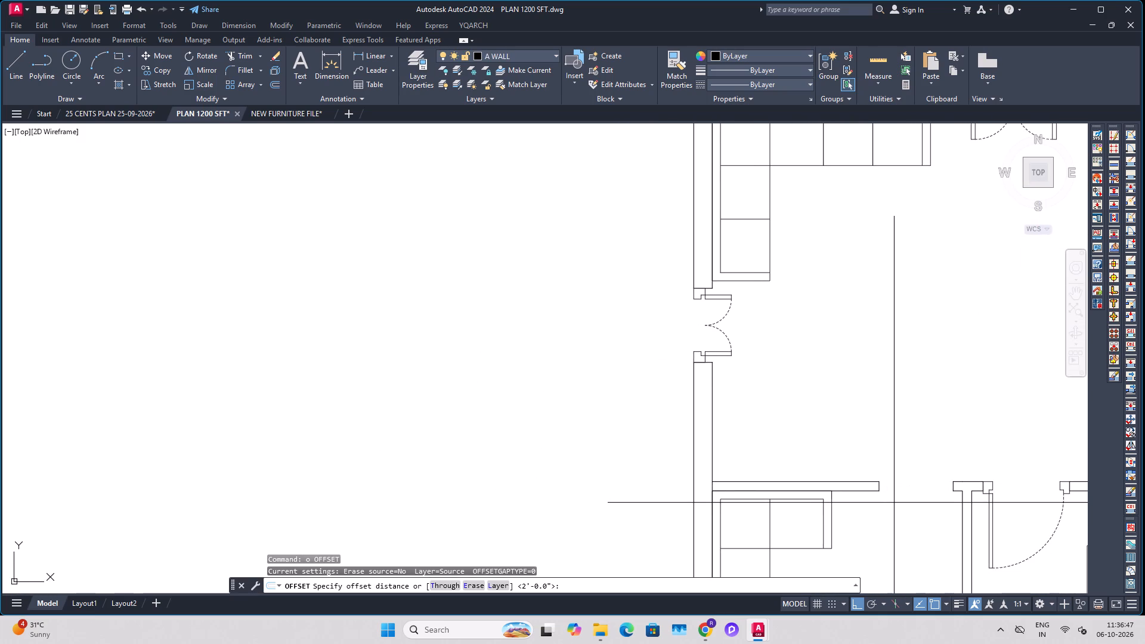
text(1')
key(Return)
click(826, 478)
click(826, 463)
key(Escape)
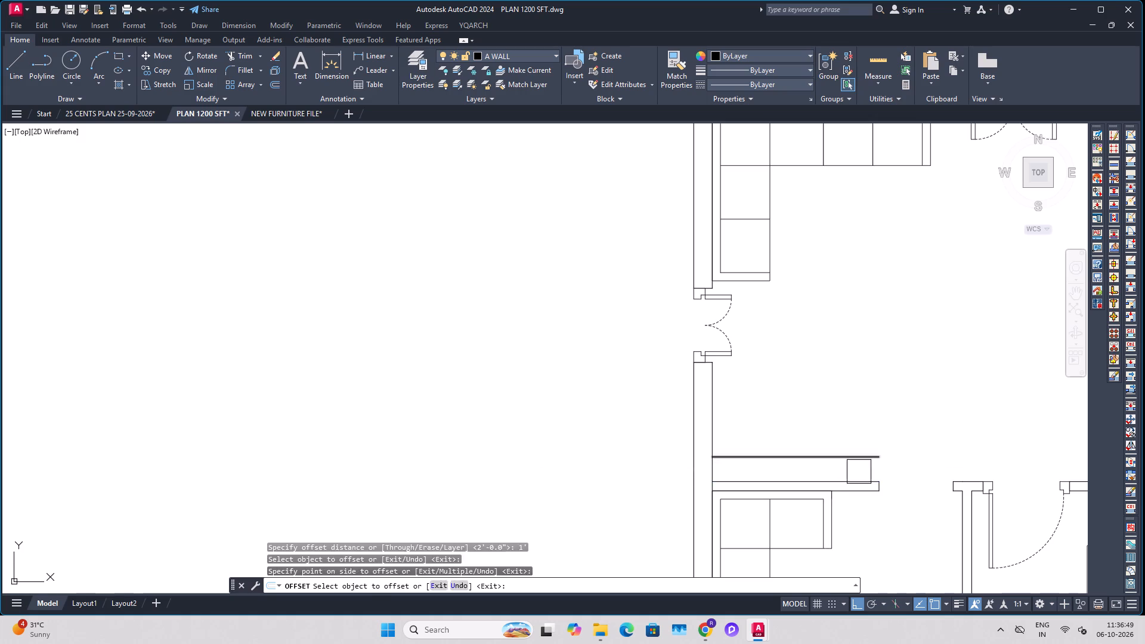
key(Escape)
Draw a vertical line joining the offset line's right end to the partition wall's upper right corner.
scroll(865, 480, up, 1)
middle_drag(886, 488, 946, 492)
scroll(924, 488, up, 1)
key(l)
key(space)
drag(937, 422, 937, 429)
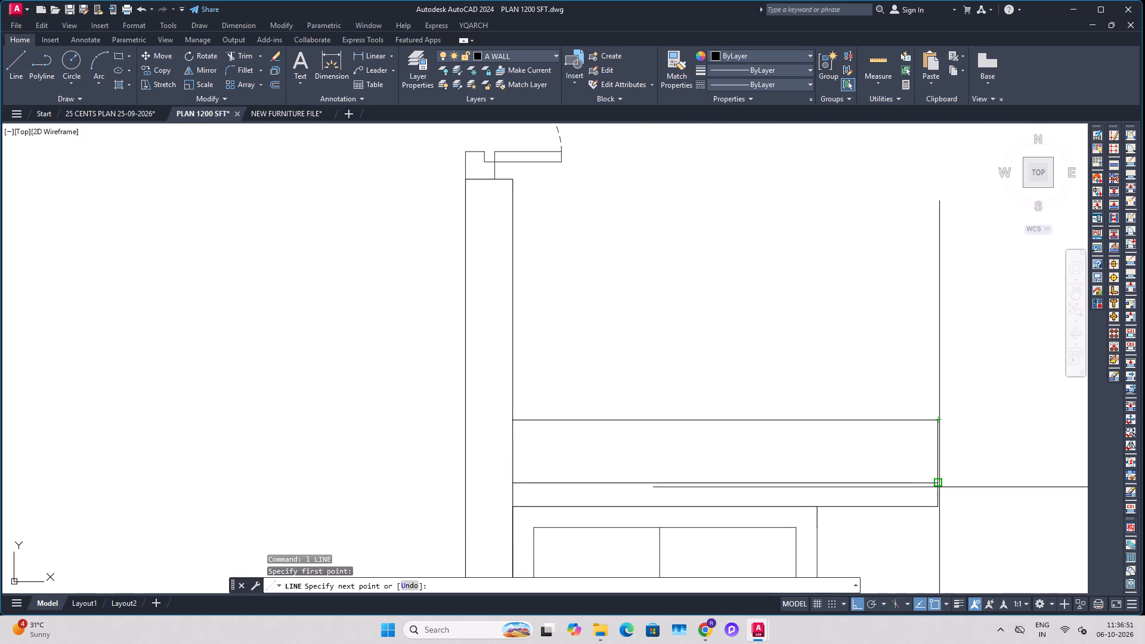
click(936, 479)
key(Escape)
scroll(967, 478, up, 2)
key(Escape)
key(Escape)
Move the short vertical closing line slightly left from the partition wall's end.
click(897, 451)
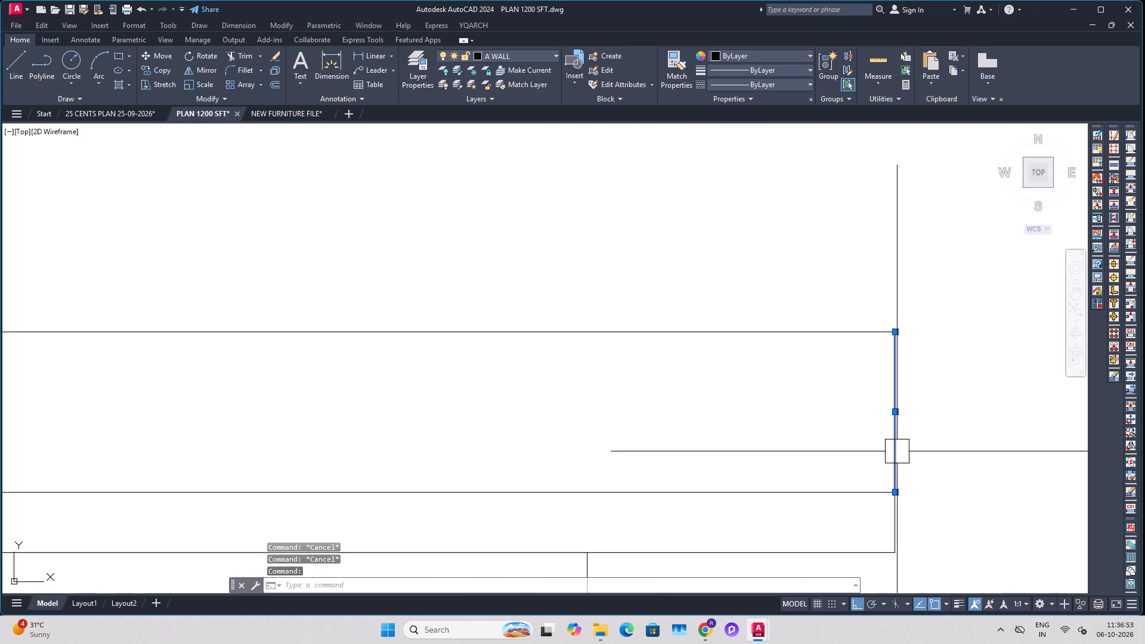
text(m)
key(space)
drag(957, 465, 930, 465)
click(924, 465)
key(Escape)
Fillet the offset line with the moved vertical line to form a square corner.
key(f)
key(space)
click(843, 334)
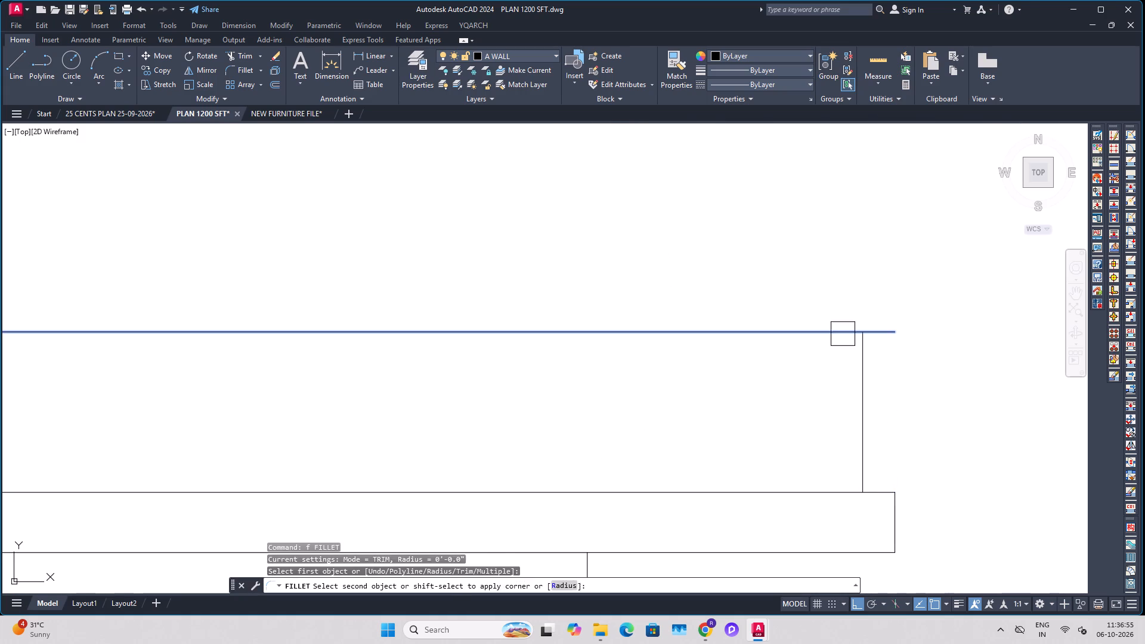
drag(879, 383, 872, 380)
click(860, 380)
key(Escape)
Save the PLAN 1200 SFT drawing.
scroll(761, 372, down, 3)
middle_drag(627, 383, 646, 401)
scroll(649, 411, down, 3)
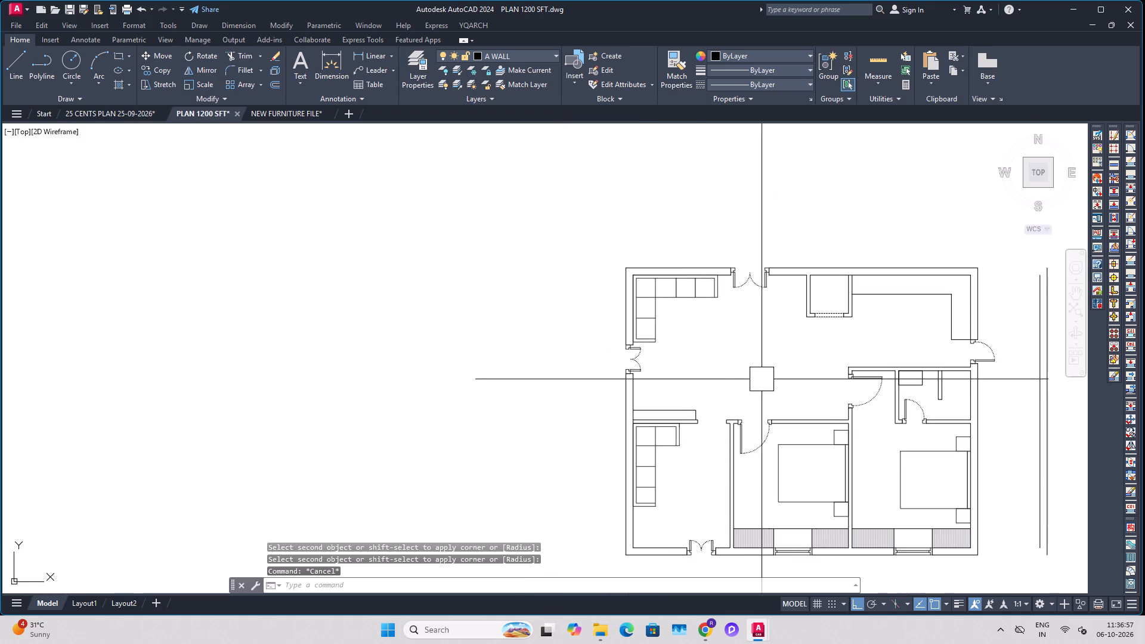
middle_drag(758, 383, 699, 414)
middle_drag(747, 426, 716, 418)
key(ctrl+s)
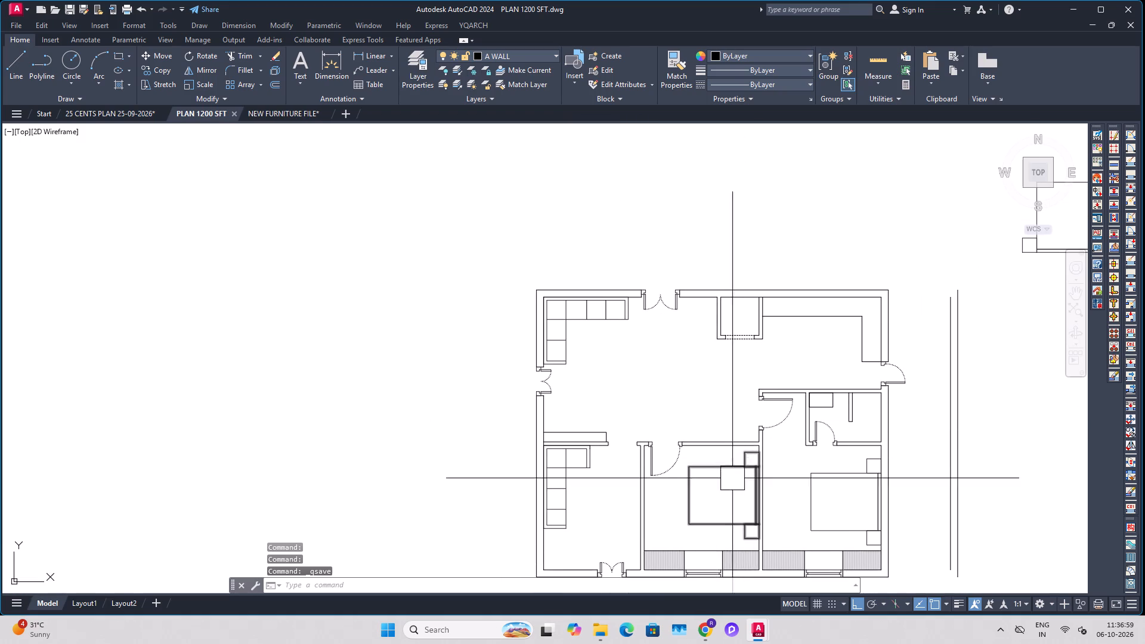
Move the L-shaped sofa in the lower-left room about 1'-6" straight down along the outer wall.
middle_drag(733, 467, 736, 424)
scroll(543, 502, up, 1)
click(572, 476)
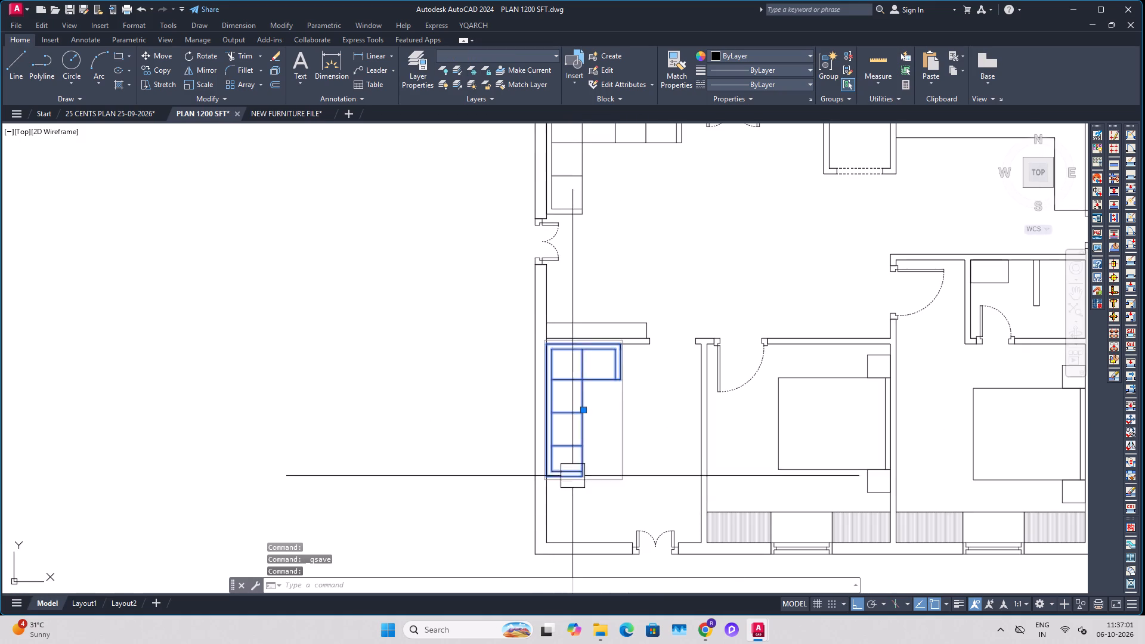
key(m)
key(space)
click(638, 420)
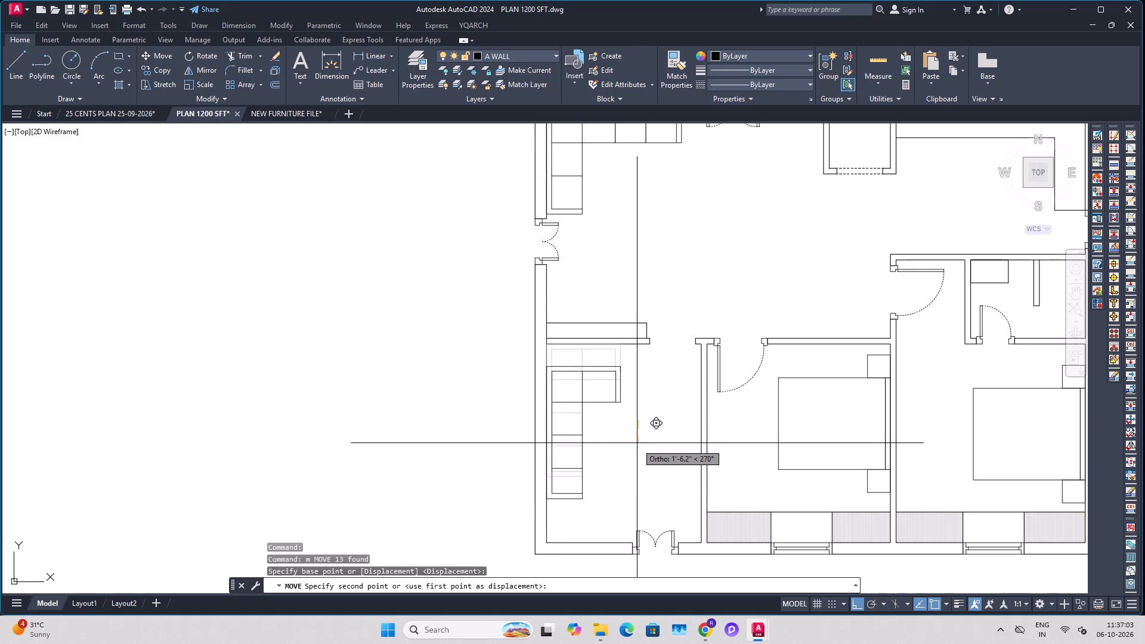
click(637, 442)
key(Escape)
key(Escape)
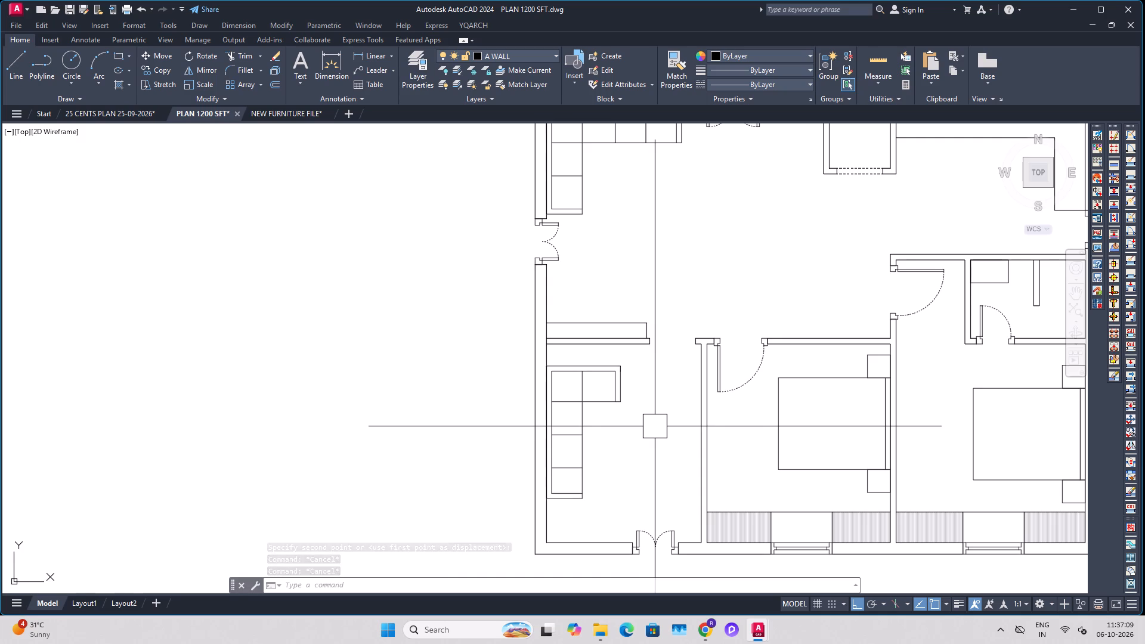
Check the lower-left room's clear width with a temporary linear dimension between its walls and erase the dimension.
scroll(672, 329, down, 1)
middle_drag(672, 329, 657, 391)
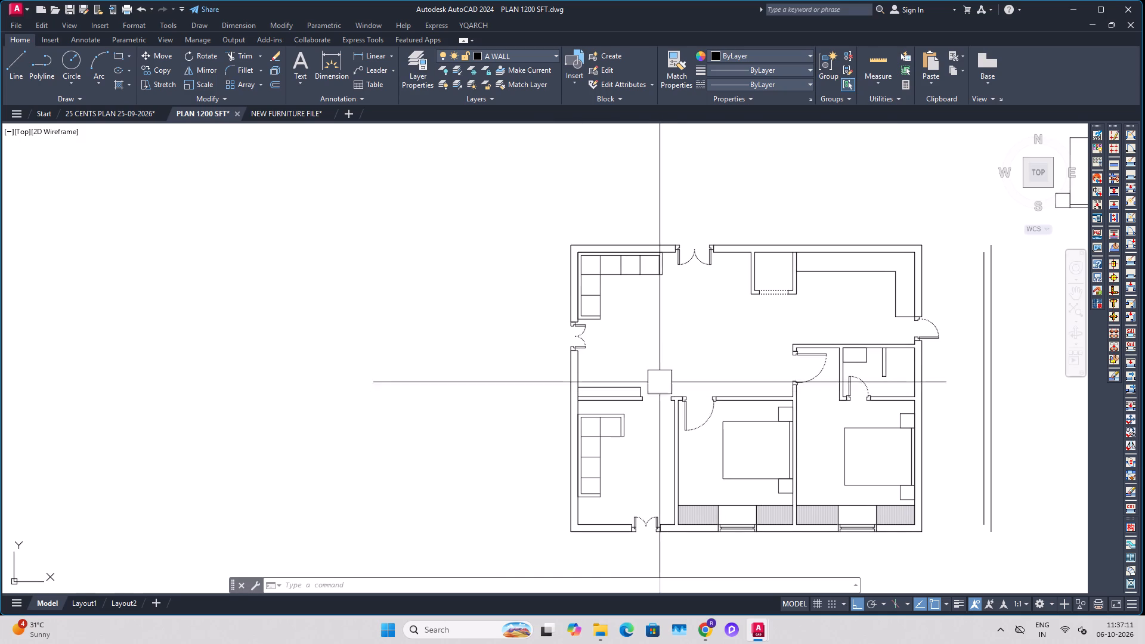
click(377, 54)
scroll(582, 434, up, 1)
click(578, 396)
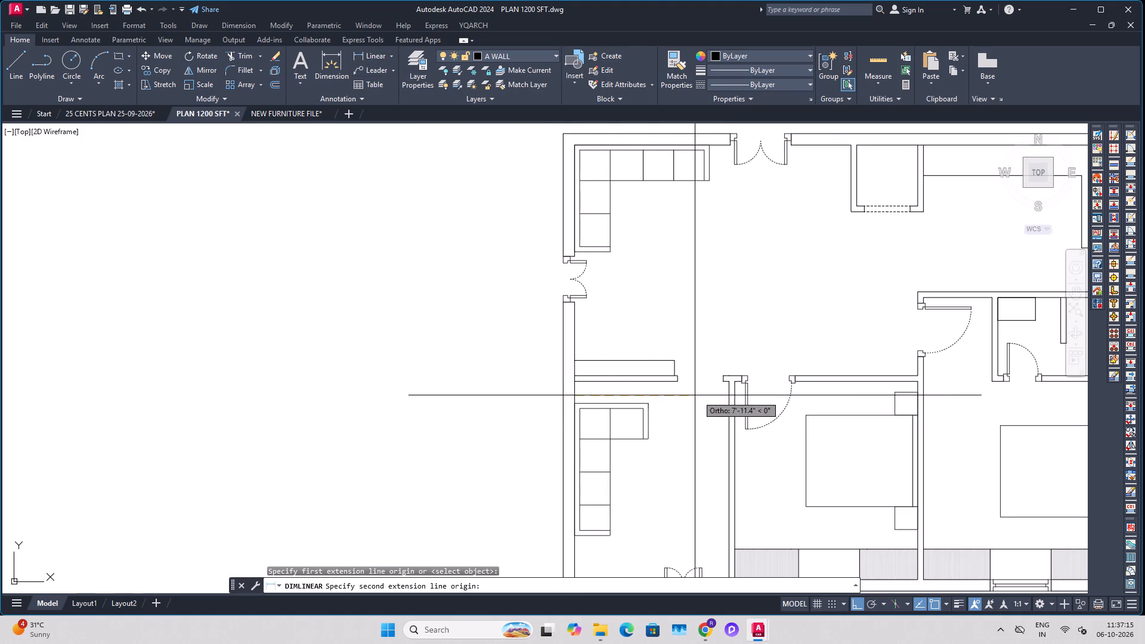
click(725, 398)
click(709, 407)
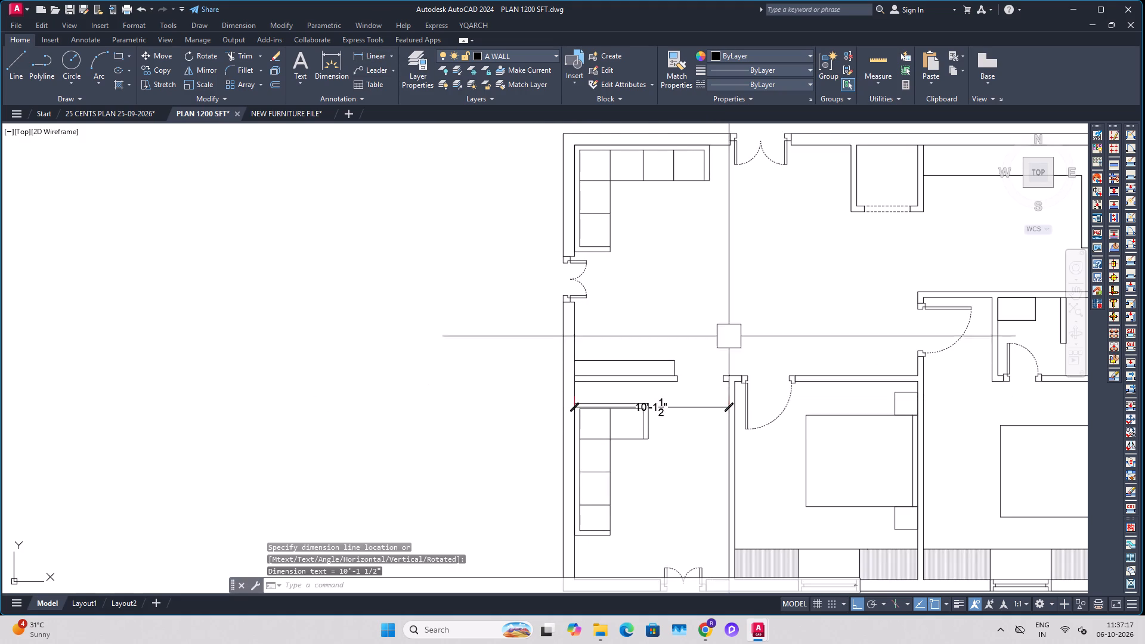
scroll(697, 396, up, 2)
click(687, 417)
scroll(705, 368, down, 2)
key(Delete)
scroll(698, 357, down, 1)
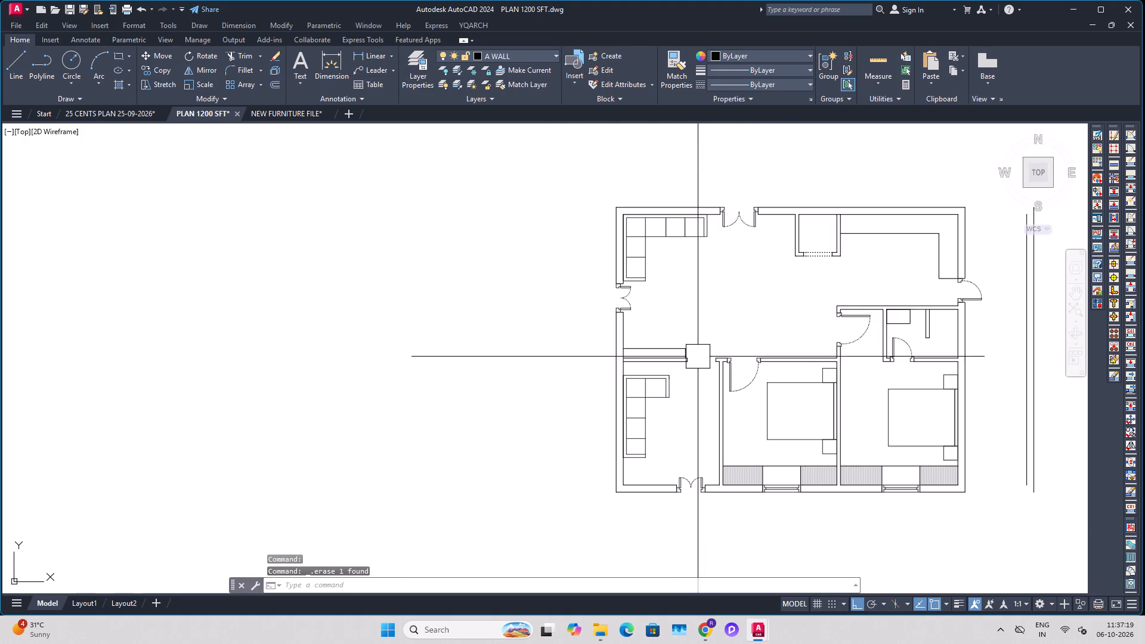
key(Escape)
Erase the two long stray vertical lines standing outside the plan's east wall.
middle_drag(745, 321, 568, 355)
middle_drag(875, 442, 857, 412)
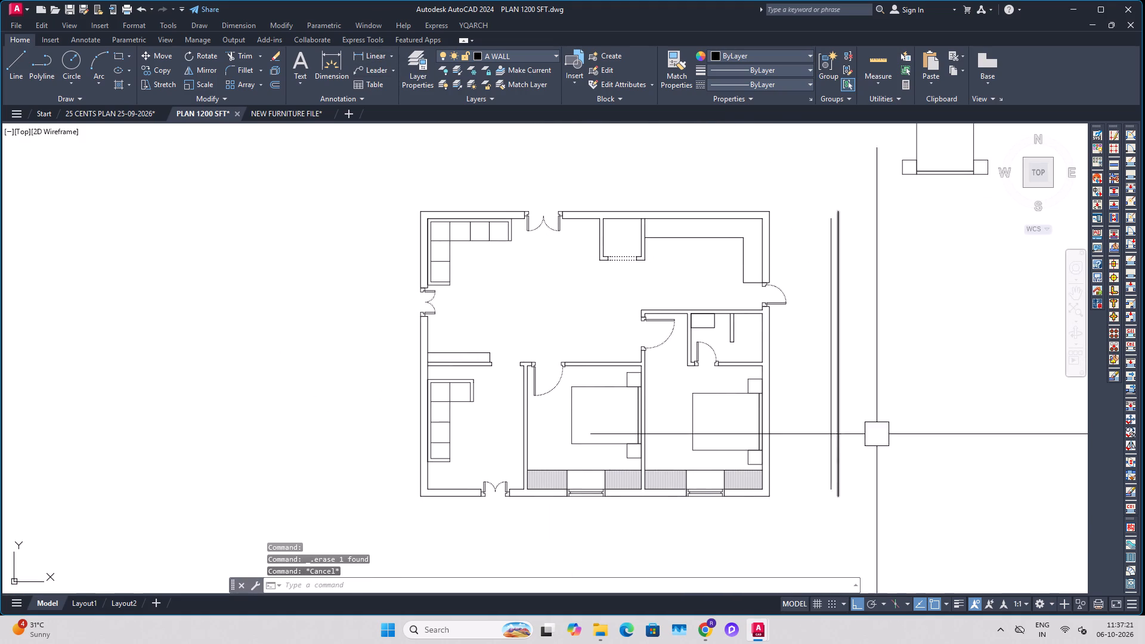
drag(882, 432, 863, 438)
click(786, 462)
key(Delete)
middle_drag(816, 504, 855, 476)
key(Escape)
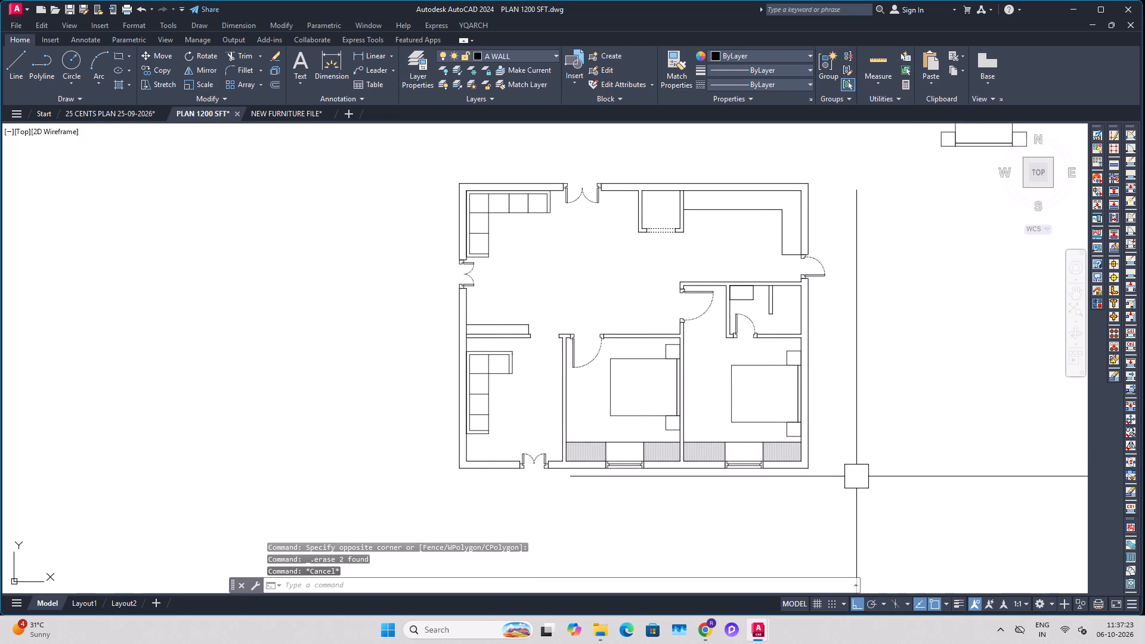
Offset the bottom outer wall line beneath the right bedroom 6'6" outward, below the plan.
key(o)
key(space)
key(6)
key(apostrophe)
text(6")
key(Return)
scroll(772, 494, up, 1)
middle_drag(772, 494, 800, 421)
scroll(816, 397, up, 2)
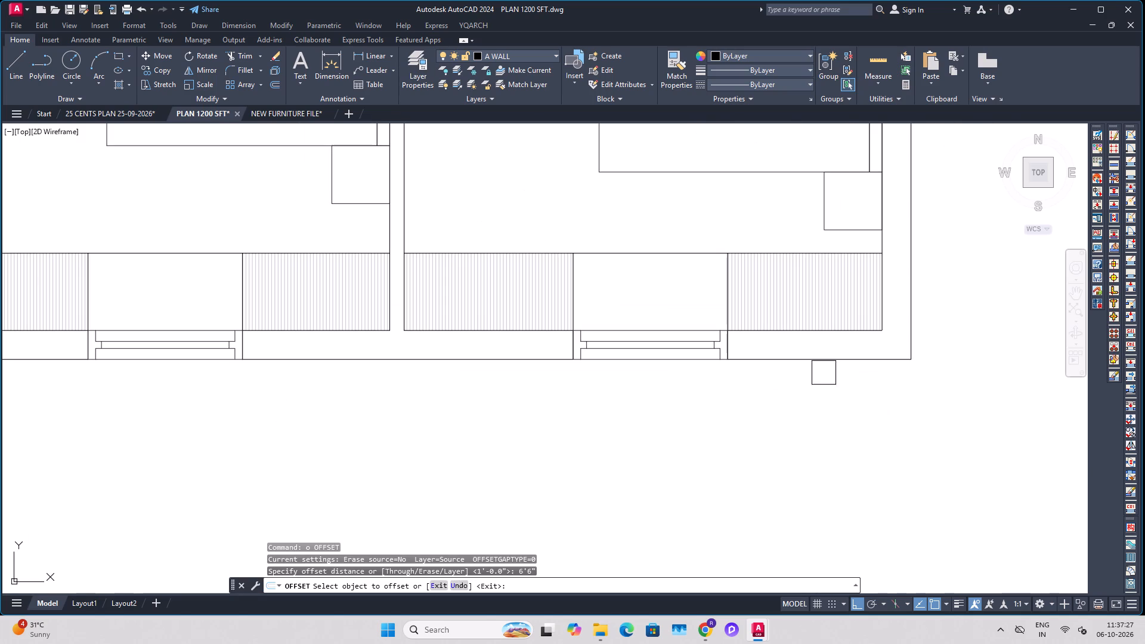
click(825, 369)
click(825, 410)
scroll(786, 411, down, 2)
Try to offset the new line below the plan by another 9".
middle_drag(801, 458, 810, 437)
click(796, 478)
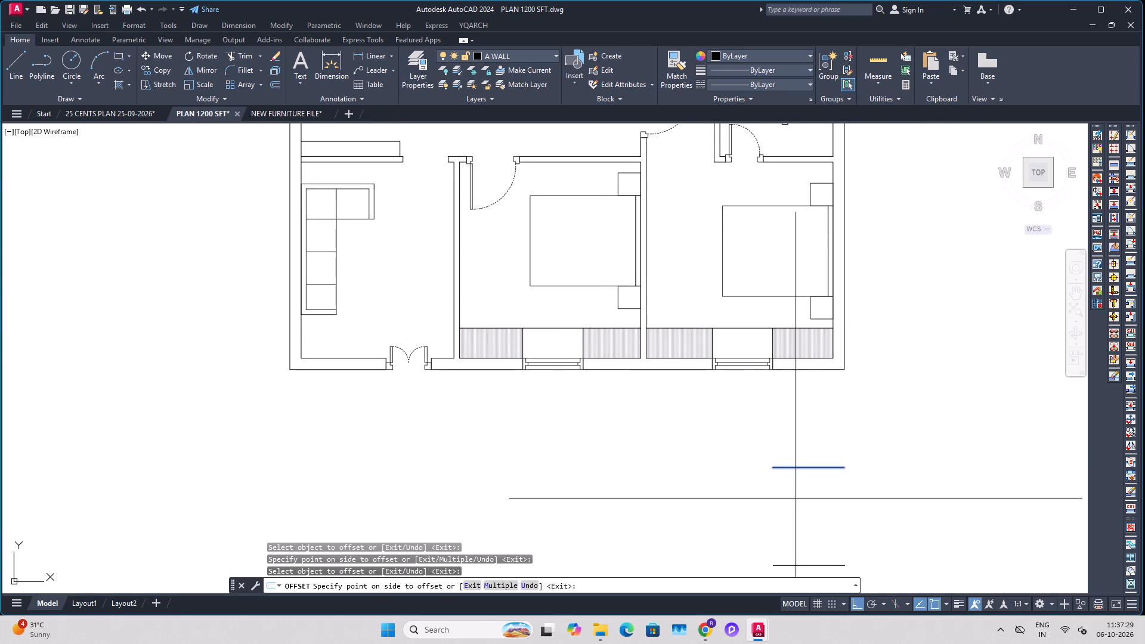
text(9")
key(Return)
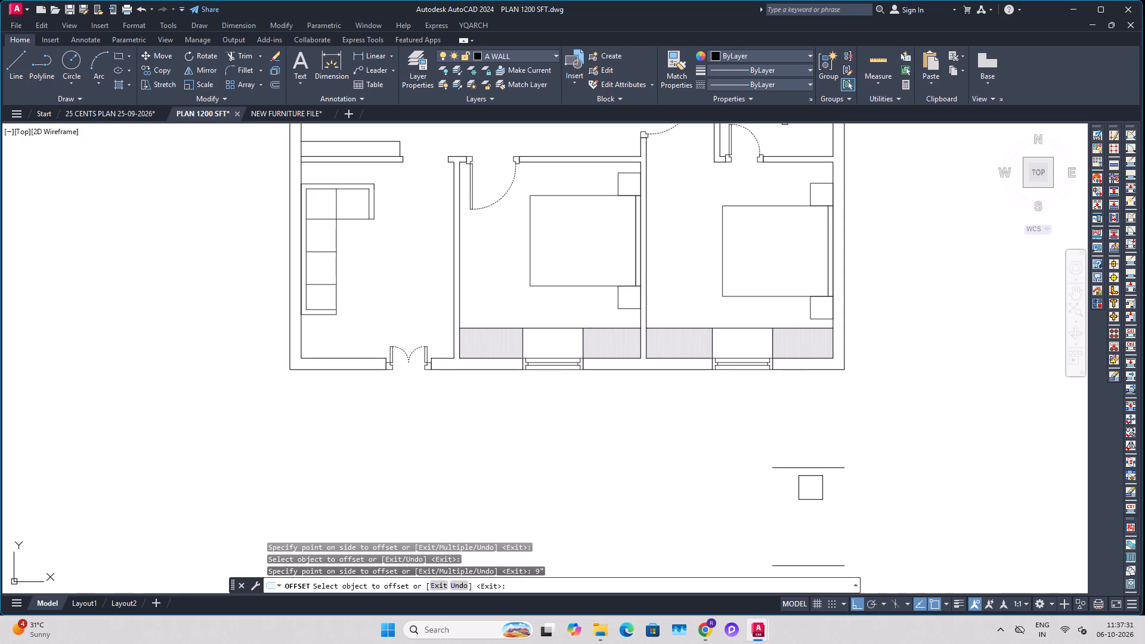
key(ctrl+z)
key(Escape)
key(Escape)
Offset the new line below the plan 9" downward to give it a wall thickness.
text(o 9)
key(shift+quotedbl)
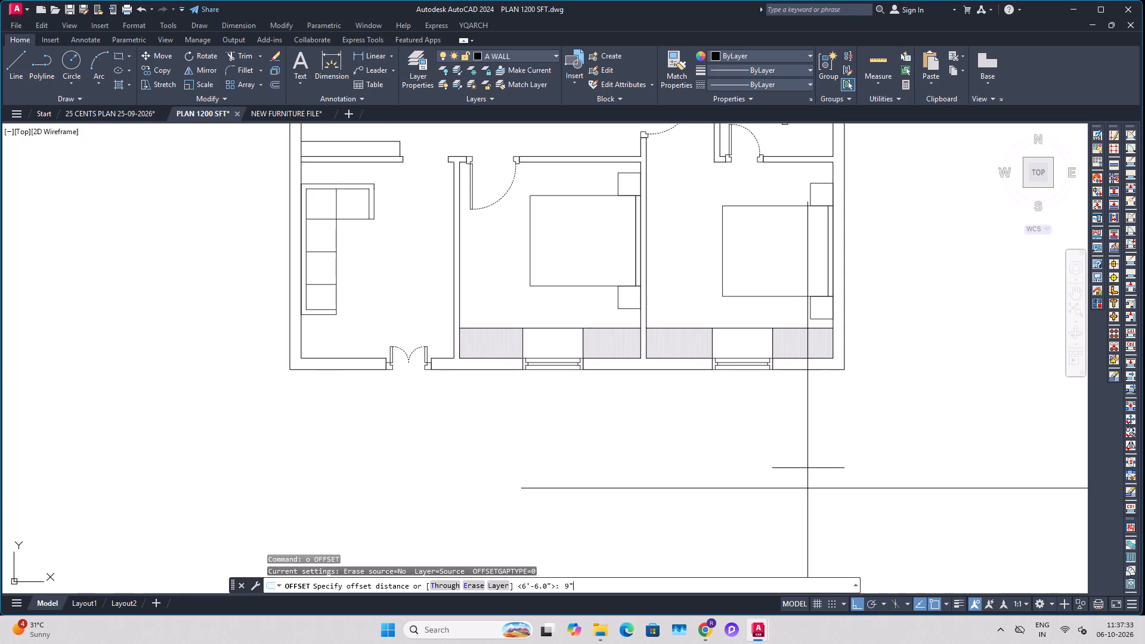
key(Return)
click(816, 472)
click(810, 484)
key(Escape)
key(Escape)
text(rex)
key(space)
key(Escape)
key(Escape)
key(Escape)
Extend the east wall's outer and inner lines down to the upper of the two offset lines.
text(ex)
key(space)
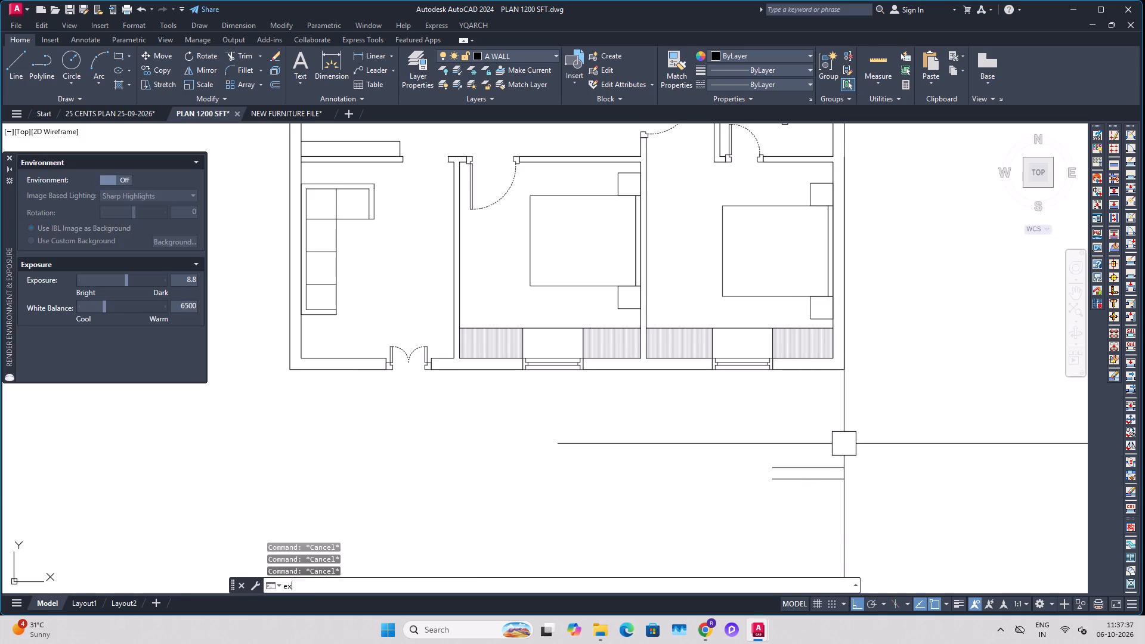
scroll(855, 365, up, 1)
click(845, 357)
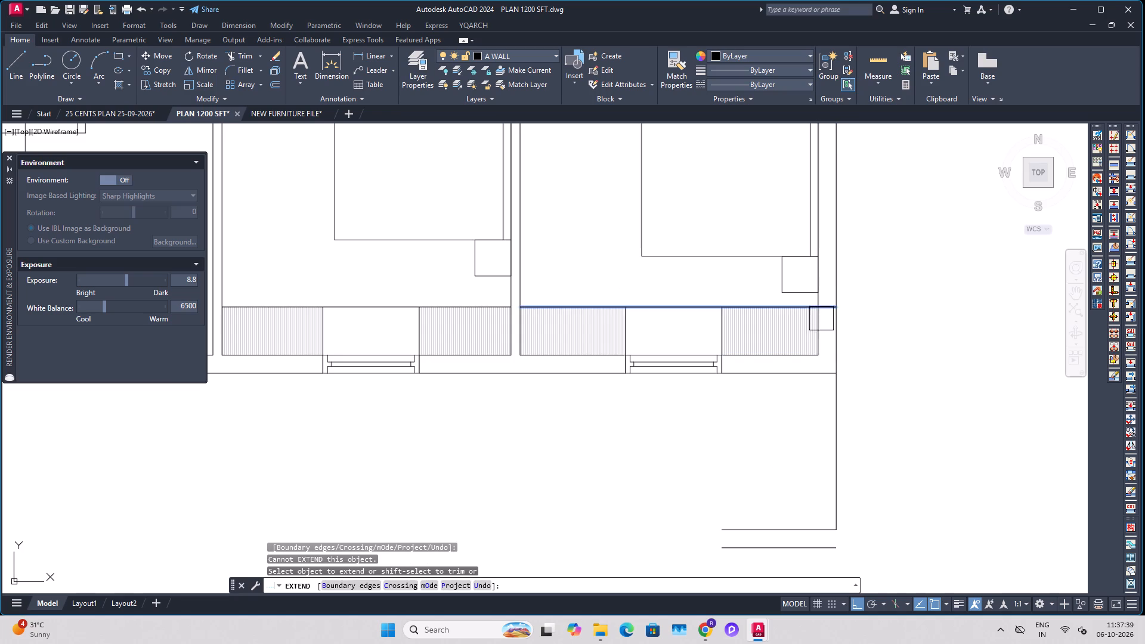
click(816, 339)
click(819, 376)
key(Escape)
key(Escape)
middle_drag(846, 537, 871, 487)
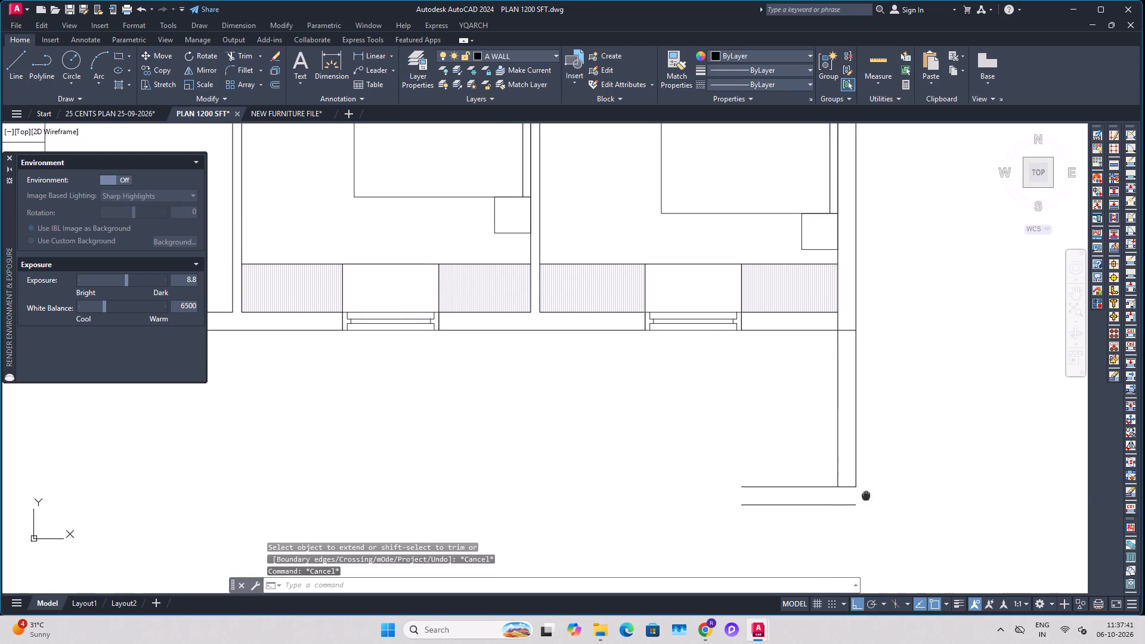
Extend the east wall's outer line down to the lower offset line.
middle_drag(871, 487, 871, 487)
key(e)
key(x)
key(space)
click(849, 446)
click(863, 460)
key(Escape)
key(Escape)
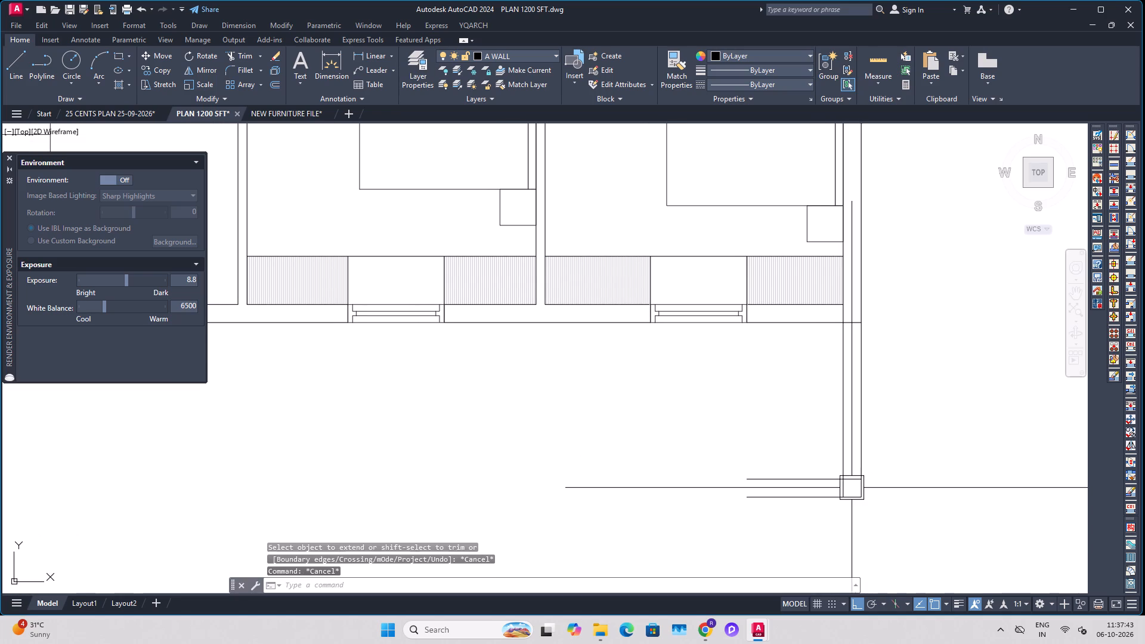
Trim the upper offset line's overhang between the two vertical wall lines to clean the new corner.
text(tr)
key(space)
scroll(851, 488, up, 2)
click(859, 469)
click(837, 488)
key(Escape)
key(Escape)
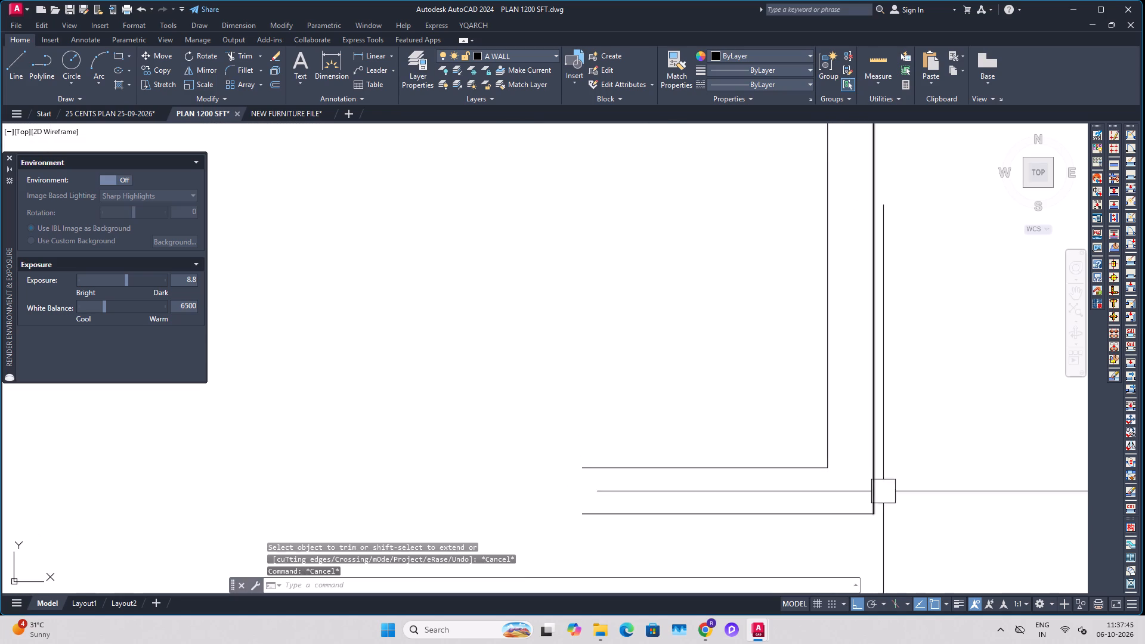
Offset the extended east wall's inner line 3'6" inward, toward the west.
text(o)
key(space)
key(3)
key(apostrophe)
key(6)
key(shift+quotedbl)
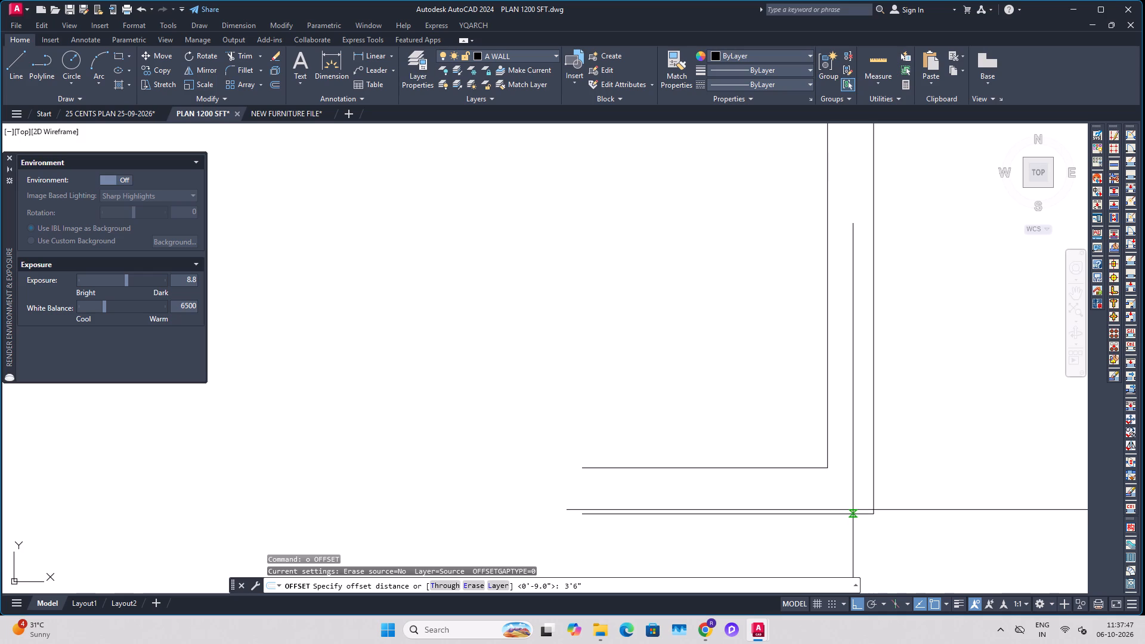
key(Return)
drag(832, 397, 815, 398)
click(765, 411)
scroll(765, 414, down, 2)
key(Escape)
middle_drag(707, 431, 730, 459)
key(Escape)
key(Escape)
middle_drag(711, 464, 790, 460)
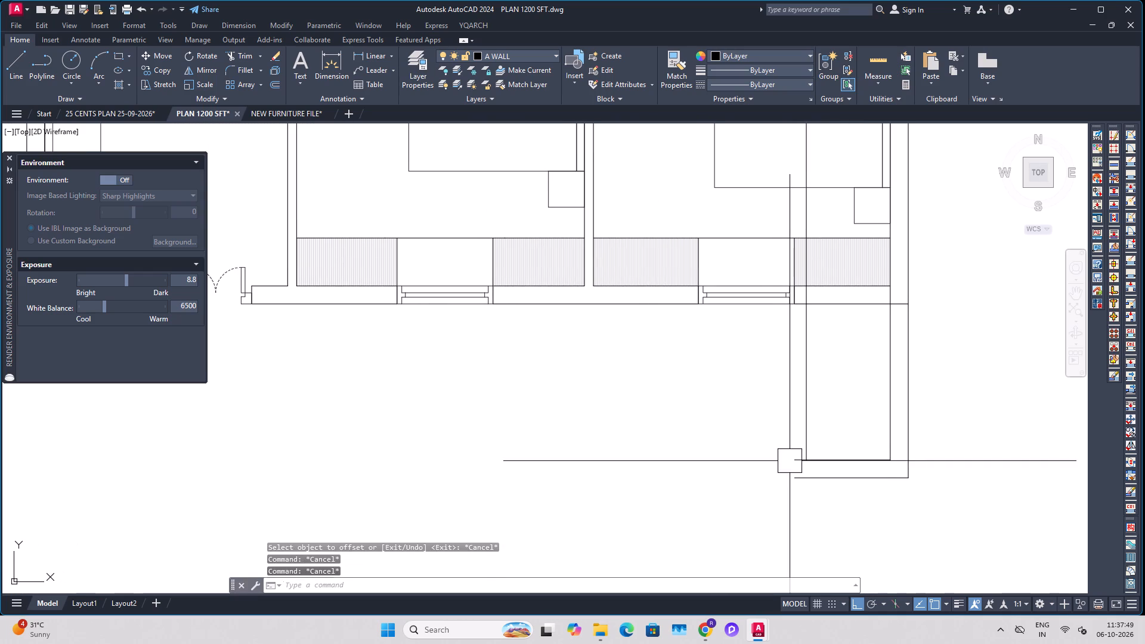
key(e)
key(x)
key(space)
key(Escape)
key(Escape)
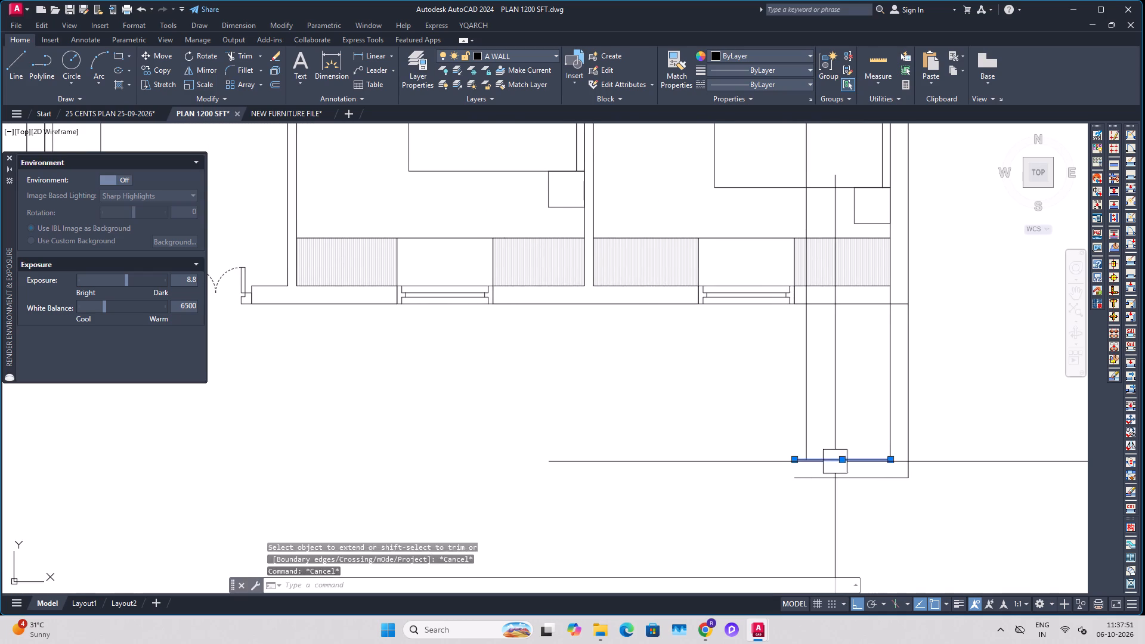
Stretch the west ends of both horizontal offset lines horizontally until they lie below the middle bedroom's window.
click(835, 462)
click(796, 460)
click(465, 453)
key(Escape)
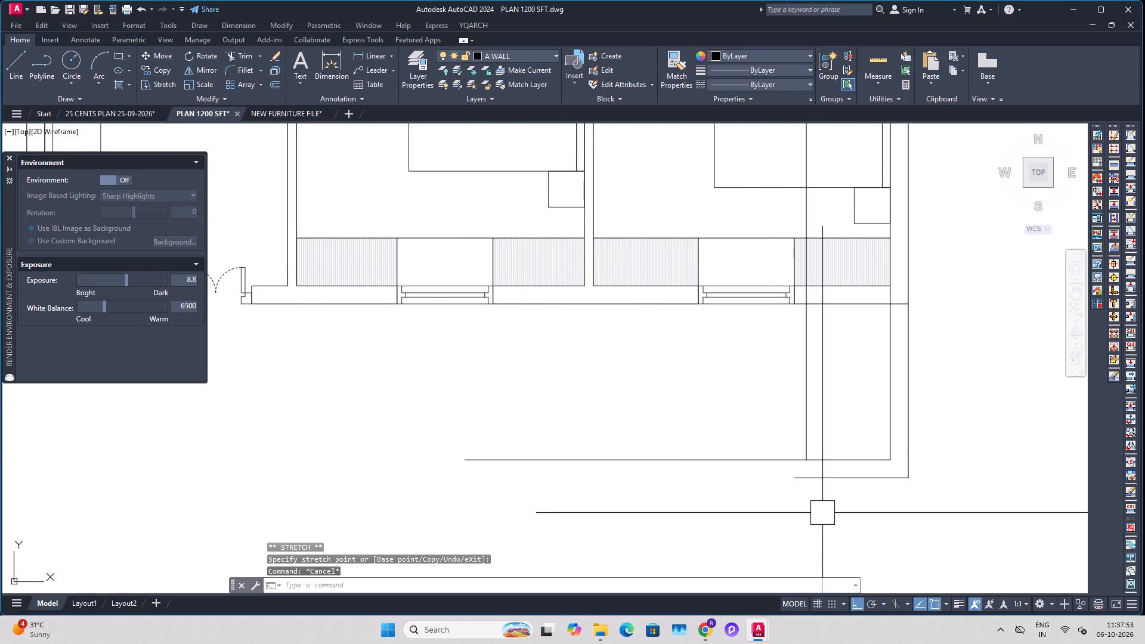
click(826, 491)
click(796, 478)
drag(796, 481, 784, 481)
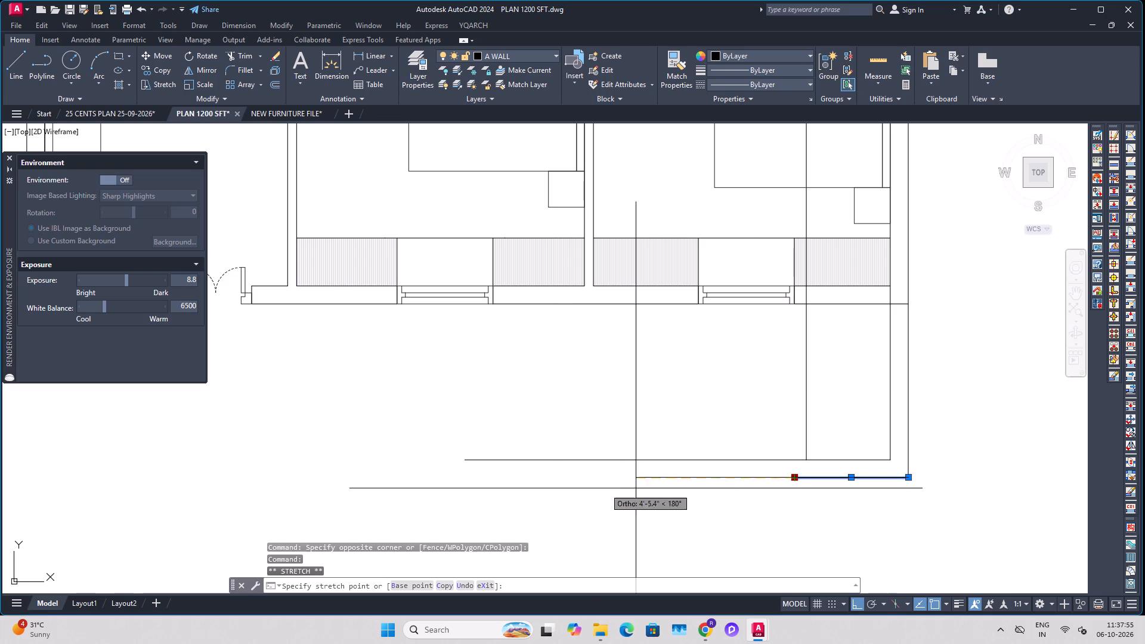
click(479, 485)
key(Escape)
key(Escape)
Trim the 3'6" offset line where it crosses the bottom outer wall.
middle_drag(730, 437, 758, 472)
middle_drag(820, 403, 824, 430)
key(t)
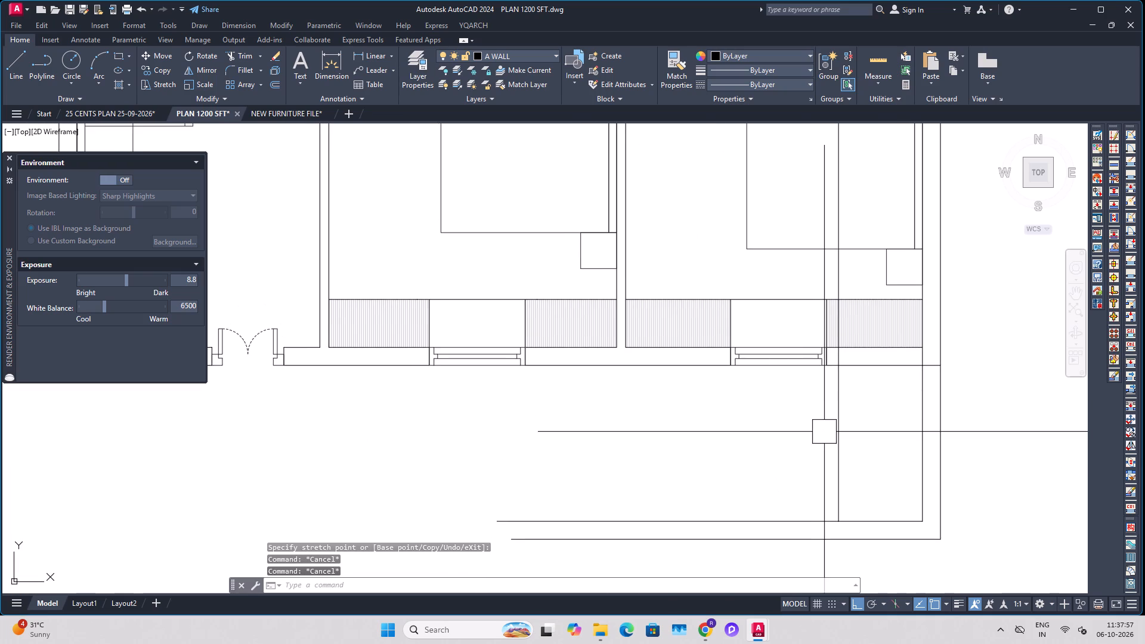
key(r)
key(space)
scroll(866, 373, up, 3)
click(748, 328)
key(Escape)
Erase the leftover piece of the 3'6" offset line running up through the right bedroom.
middle_drag(776, 331, 791, 484)
scroll(796, 389, down, 3)
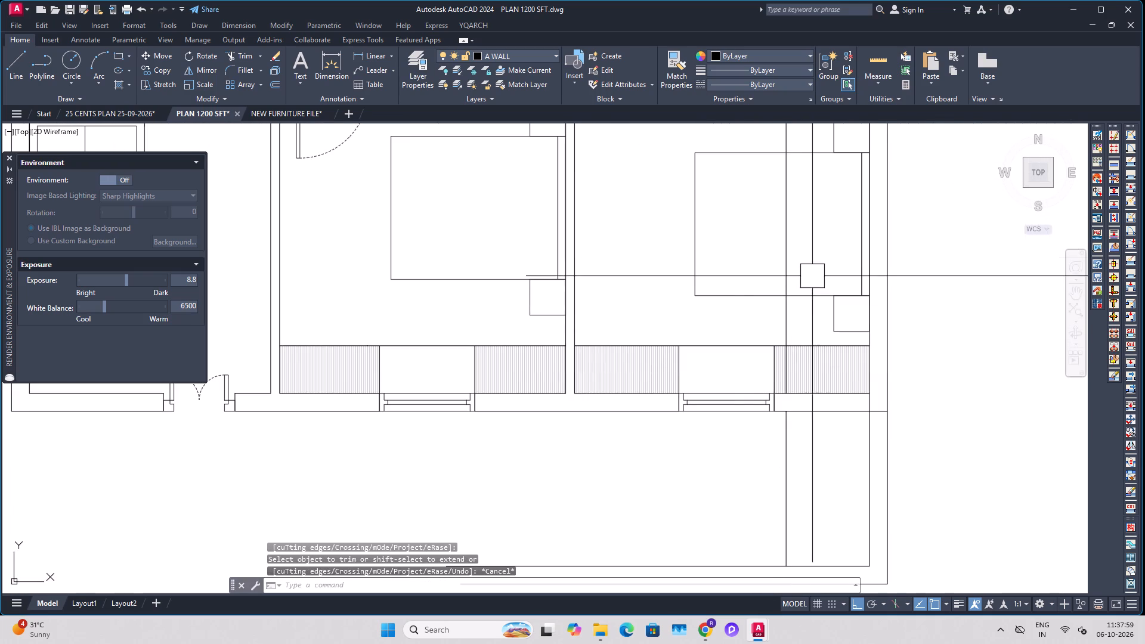
drag(802, 237, 784, 239)
click(734, 252)
key(Delete)
scroll(783, 345, down, 1)
middle_click(798, 422)
key(Escape)
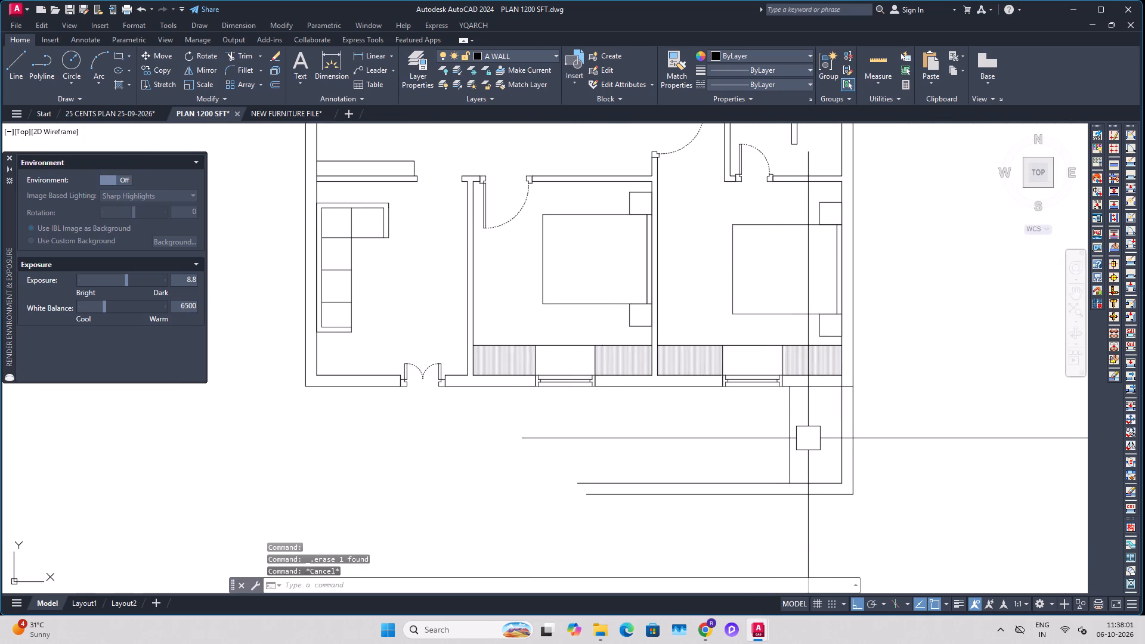
key(Escape)
key(p)
key(Escape)
key(Escape)
Offset the remaining vertical line westward at 1' spacing to make the first five stair tread lines.
key(o)
key(space)
text(1')
key(Return)
click(784, 455)
click(722, 454)
drag(770, 450, 752, 453)
drag(707, 460, 716, 459)
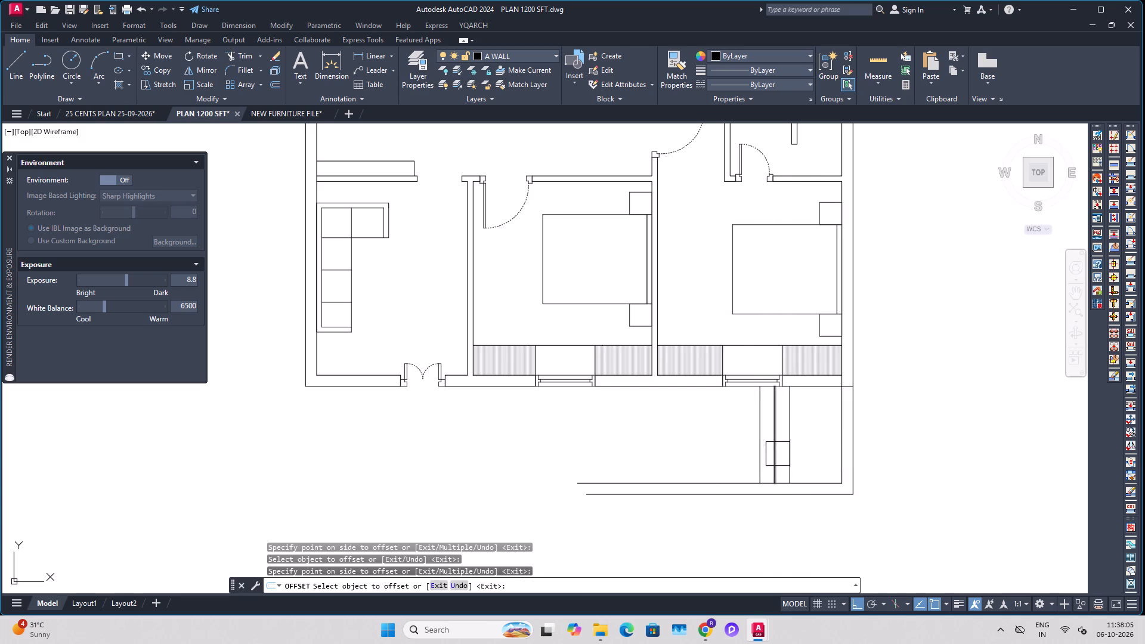
click(762, 453)
drag(683, 465, 691, 463)
click(738, 460)
drag(680, 462, 686, 462)
drag(727, 459, 696, 459)
click(652, 456)
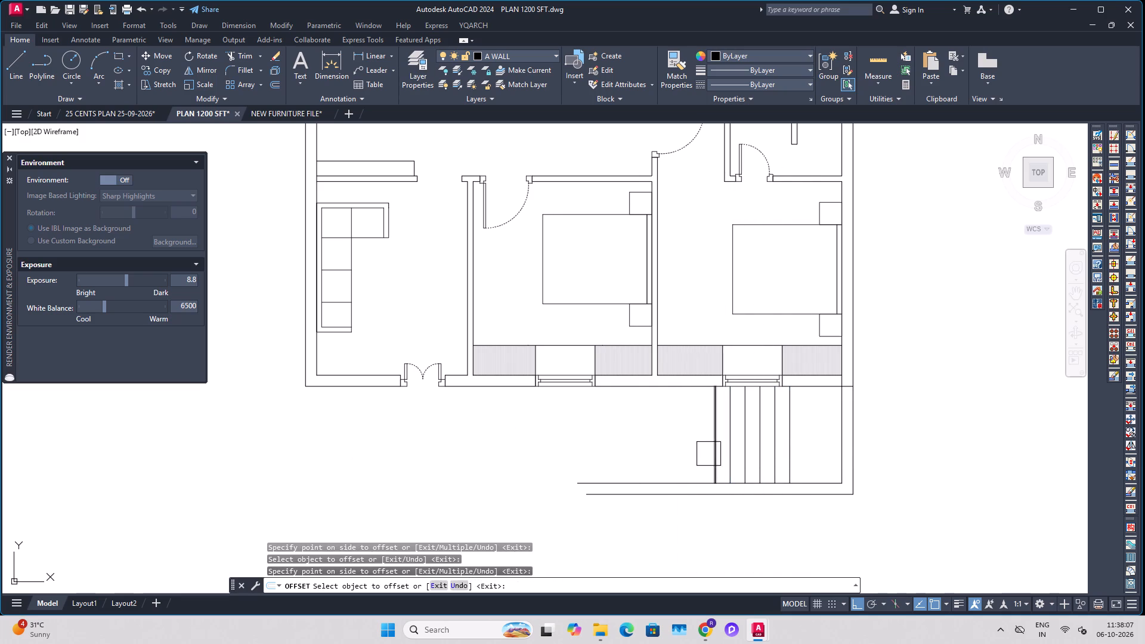
Continue the 1' westward offsets from the last tread line to add six more stair tread lines.
click(710, 454)
drag(670, 459, 677, 456)
click(700, 456)
click(657, 463)
drag(680, 459, 664, 459)
click(637, 459)
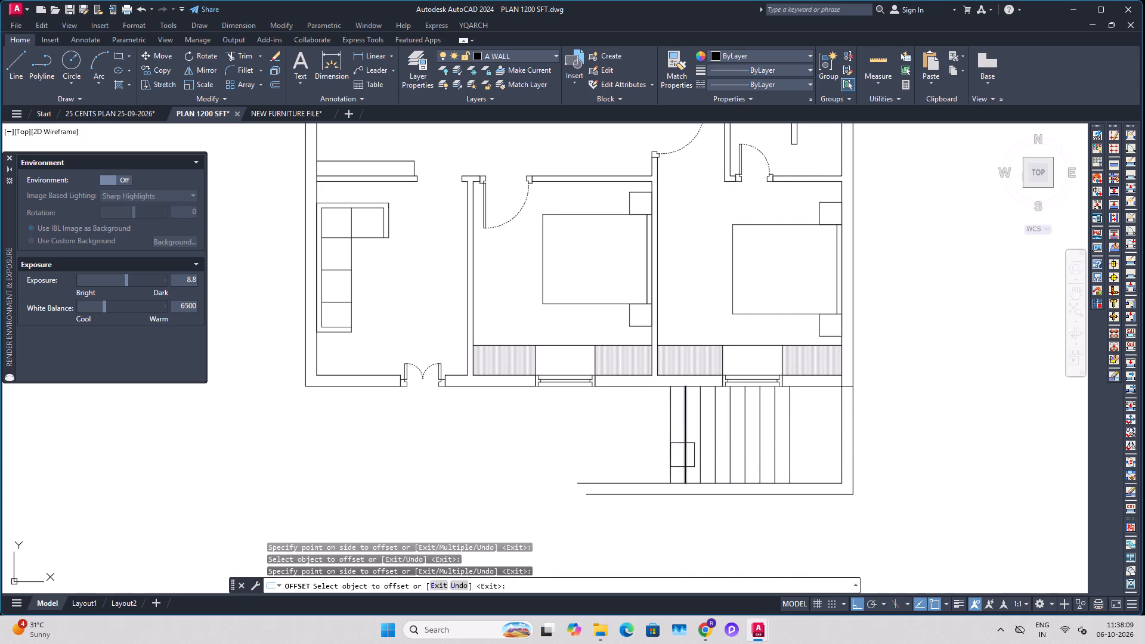
drag(671, 457, 661, 457)
drag(632, 460, 638, 461)
click(657, 461)
click(612, 463)
drag(643, 457, 617, 457)
click(607, 453)
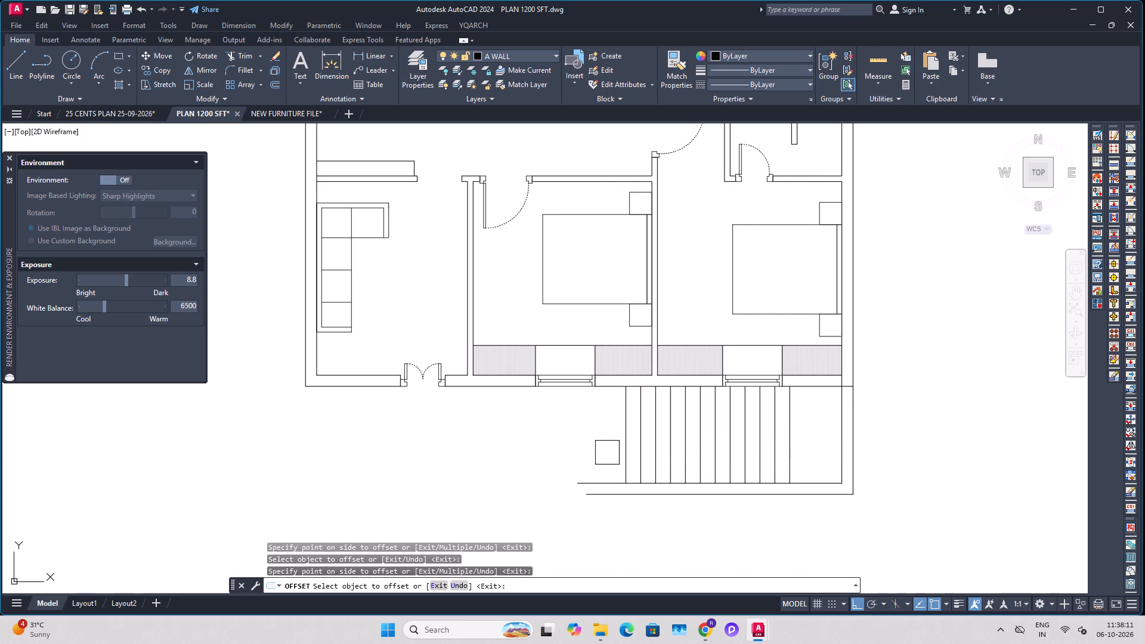
Draw a horizontal line across the stair treads from the easternmost tread's midpoint to the westernmost tread line.
key(Escape)
key(Escape)
key(l)
key(space)
click(791, 438)
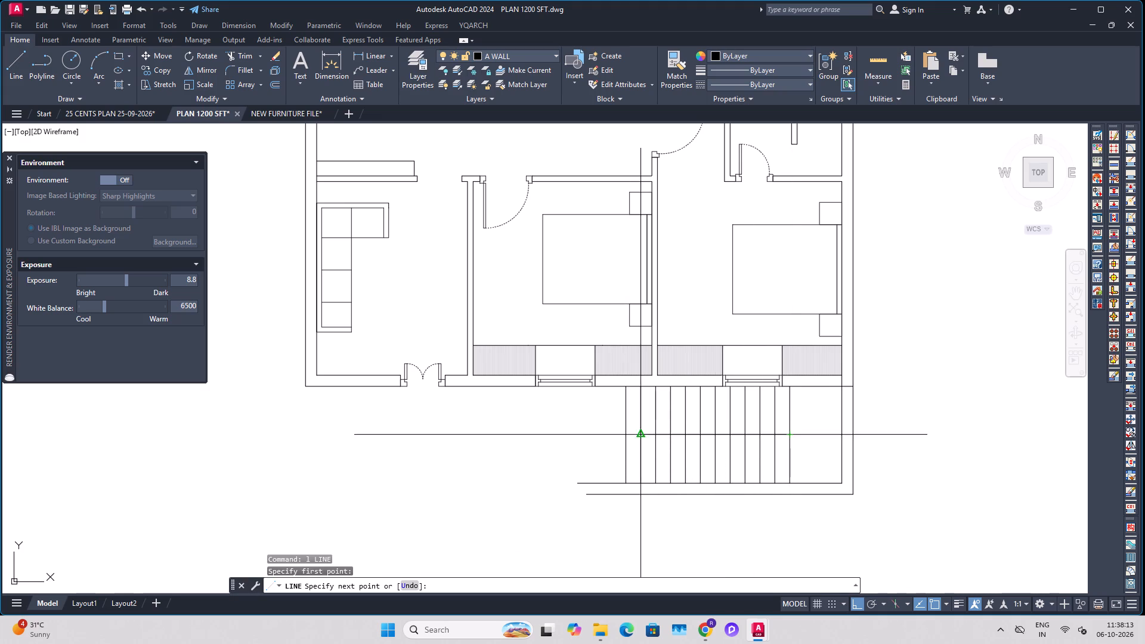
click(626, 434)
key(Escape)
key(Escape)
Trim away the upper half of the westernmost tread line above the horizontal middle line.
scroll(630, 448, up, 1)
text(tr)
key(space)
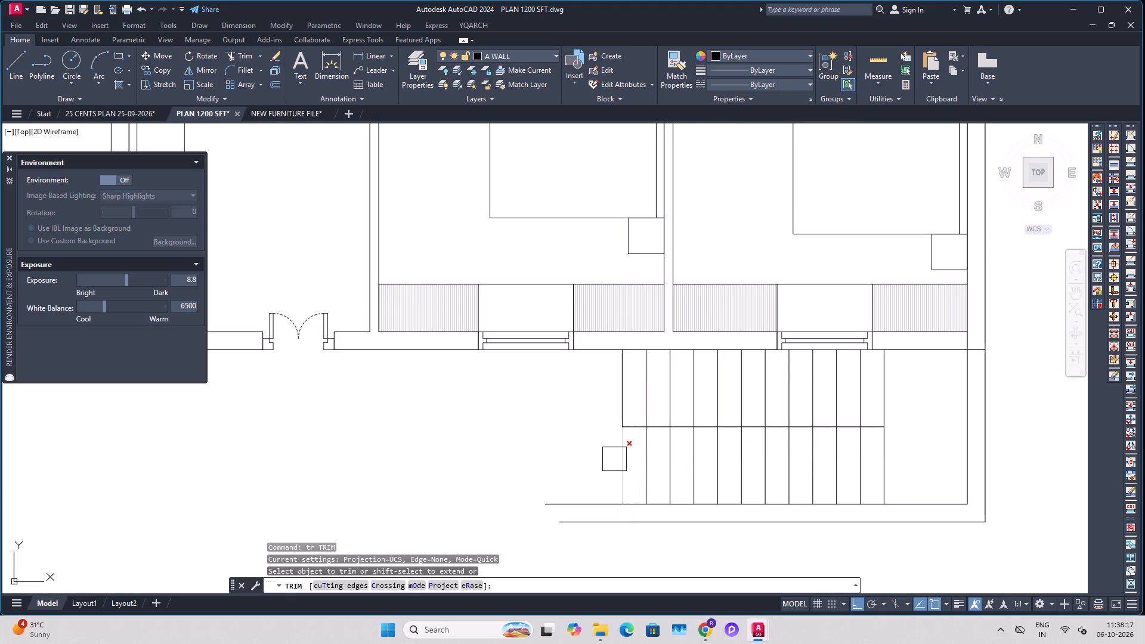
key(Escape)
key(Escape)
text(tr)
key(space)
click(621, 401)
key(Escape)
key(Escape)
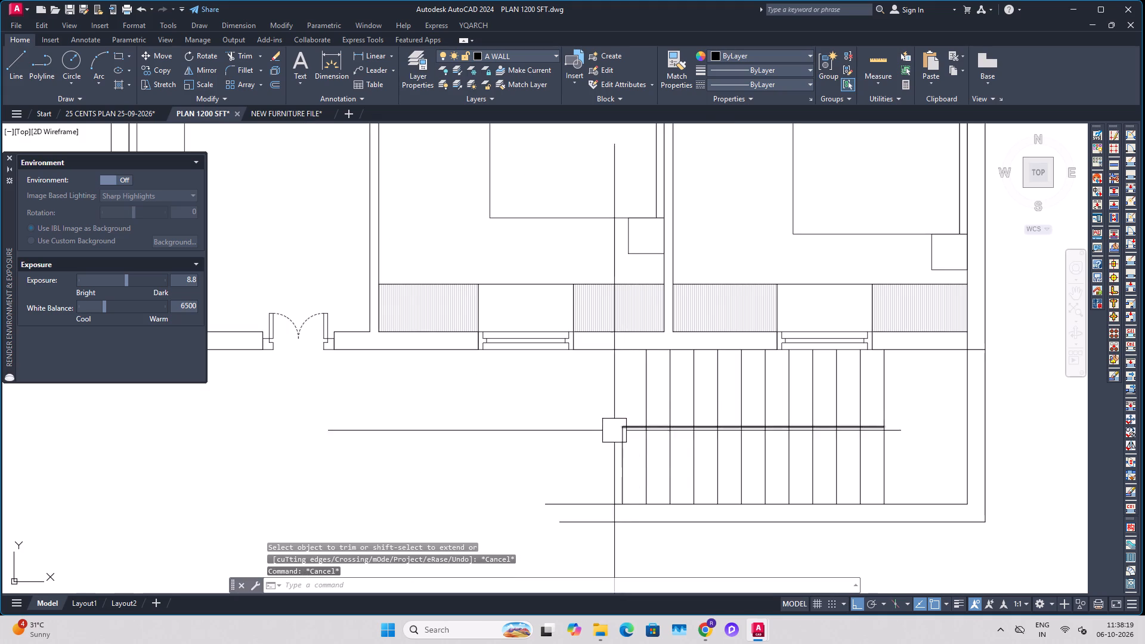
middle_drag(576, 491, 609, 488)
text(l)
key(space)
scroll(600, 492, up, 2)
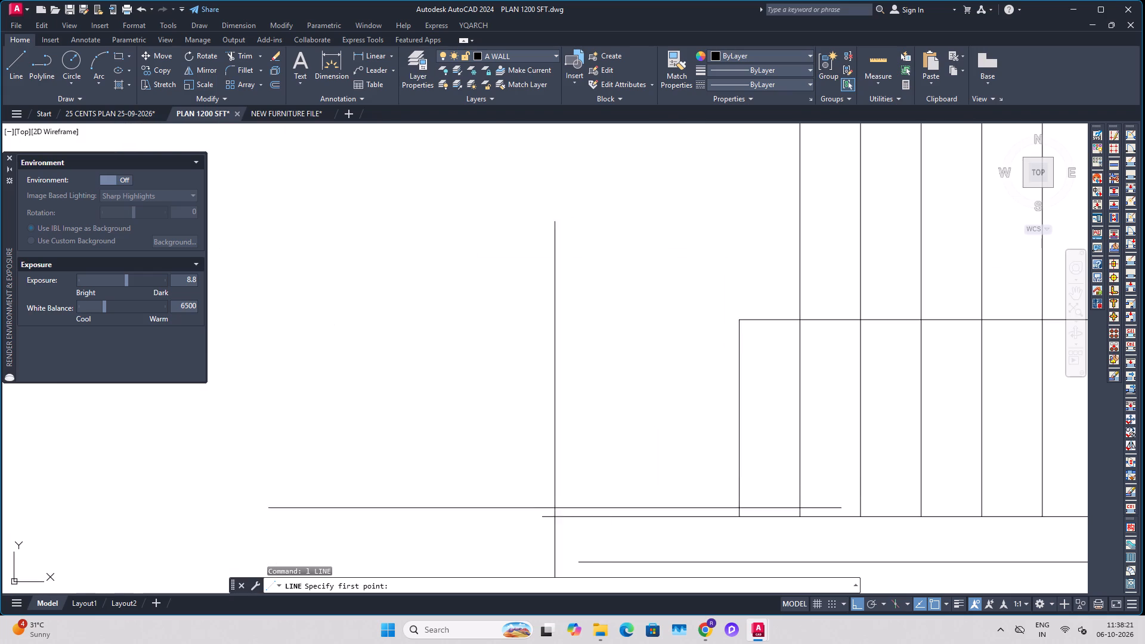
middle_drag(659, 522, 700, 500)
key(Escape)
Offset the westernmost tread line of the lower flight 1' to the west.
key(o)
key(space)
text(1')
key(Return)
drag(788, 473, 755, 466)
click(689, 462)
key(Escape)
key(Escape)
Extend the new offset line down to the outer line of the staircase's bottom wall.
text(ex)
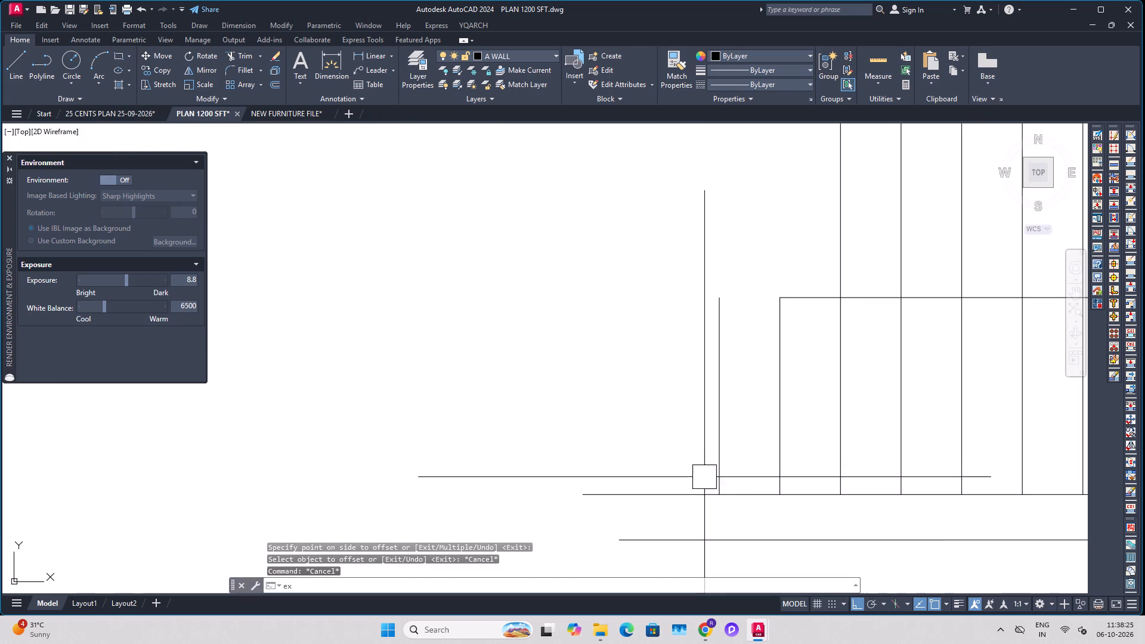
key(space)
click(713, 456)
key(Escape)
key(Escape)
Trim the bottom wall lines west of the offset line and the part of it above the wall, closing the wall end.
key(t)
key(r)
key(space)
click(657, 445)
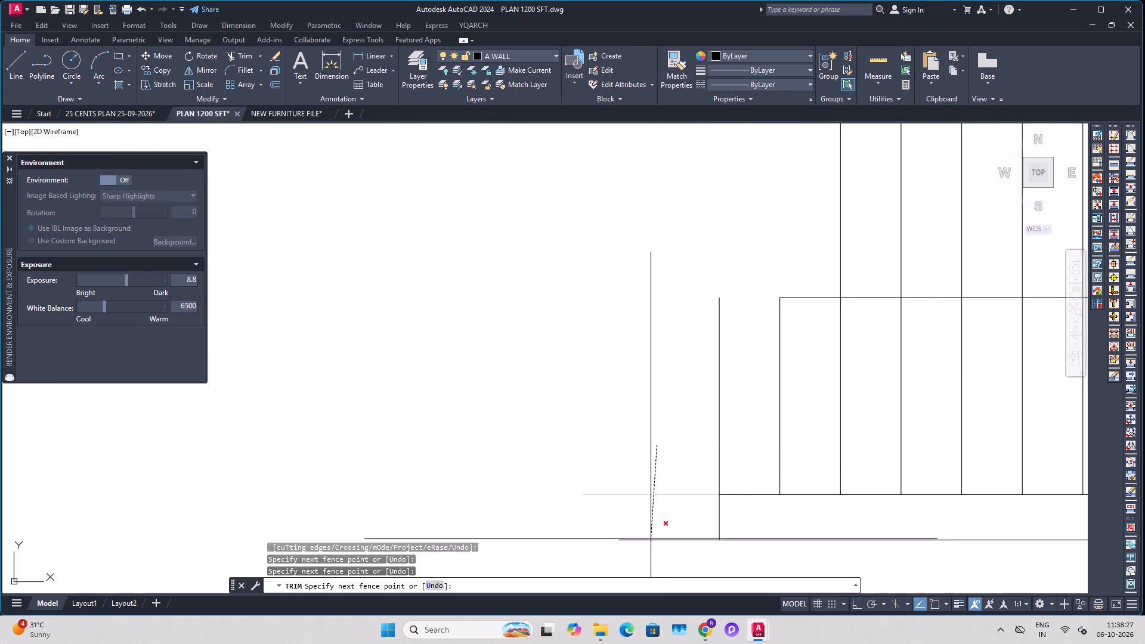
click(646, 553)
click(714, 429)
key(Escape)
scroll(658, 442, down, 2)
middle_drag(759, 438, 685, 468)
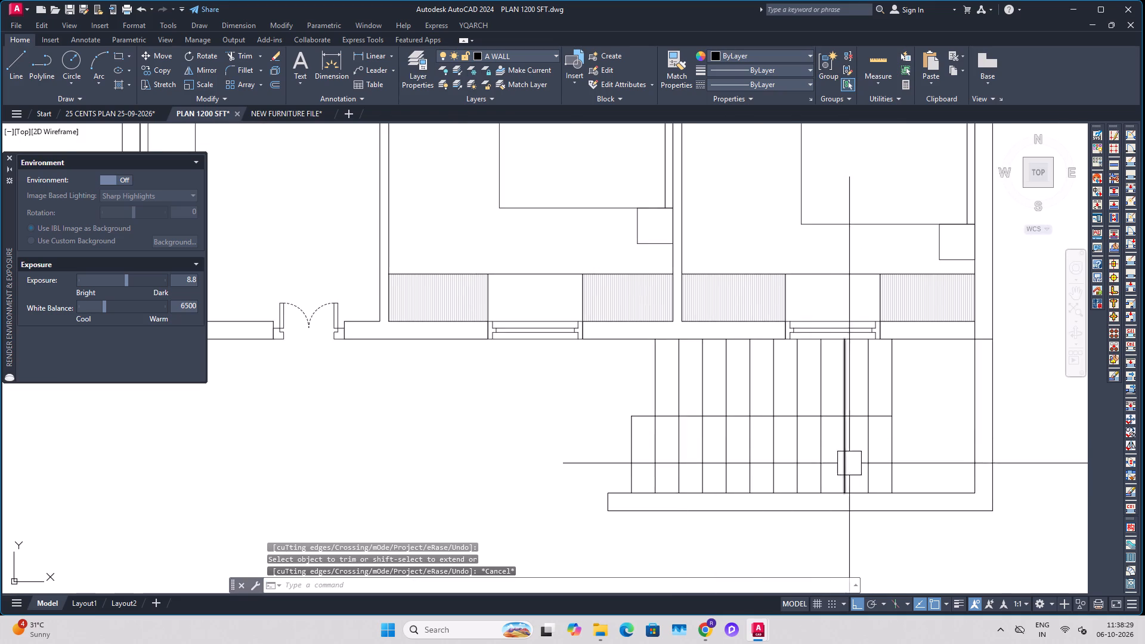
Save the drawing.
middle_drag(835, 465, 758, 494)
middle_drag(650, 489, 685, 504)
key(Escape)
middle_drag(635, 495, 649, 493)
key(Escape)
middle_drag(829, 483, 791, 490)
middle_drag(813, 487, 921, 467)
key(Escape)
key(ctrl+s)
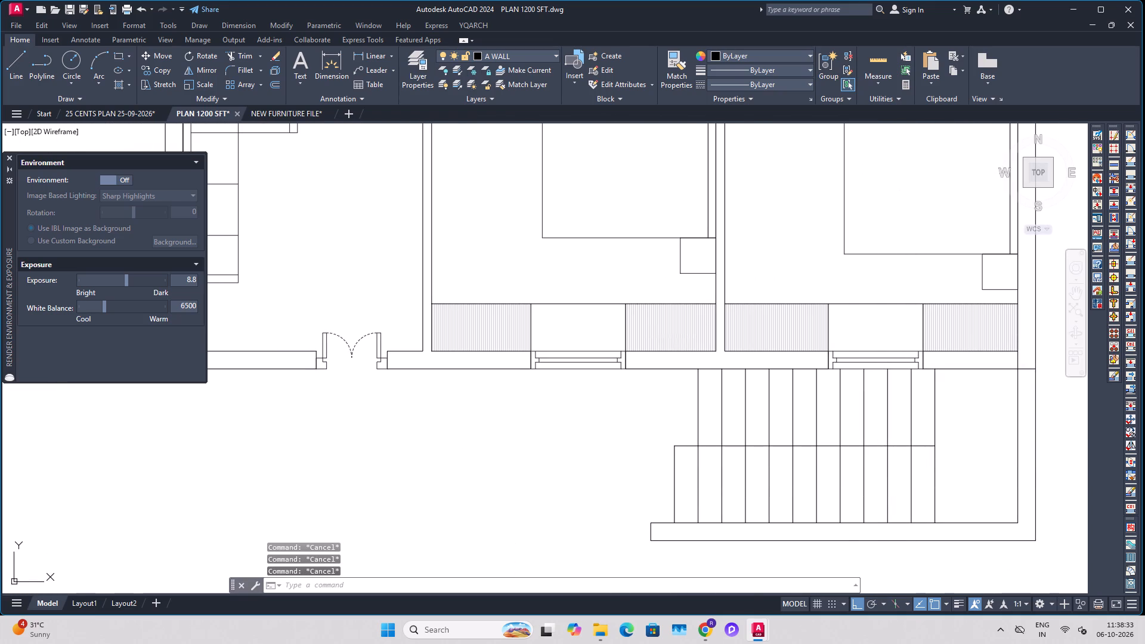
middle_drag(865, 471, 816, 466)
key(Escape)
key(Escape)
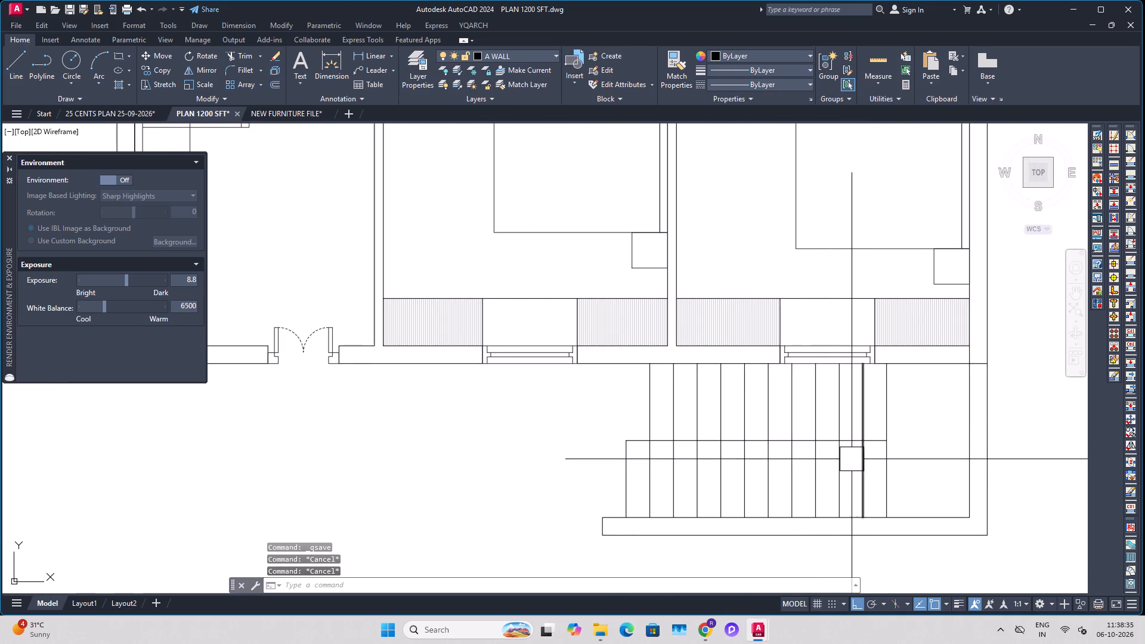
key(Escape)
key(Escape)
key(ctrl+s)
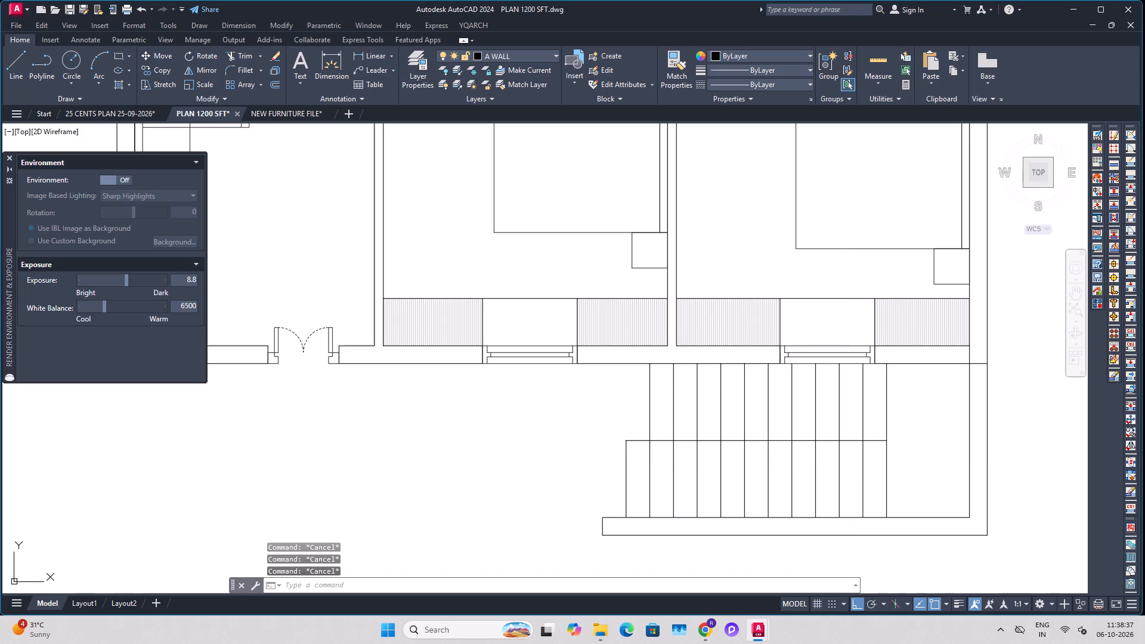
key(Escape)
key(Escape)
key(Escape)
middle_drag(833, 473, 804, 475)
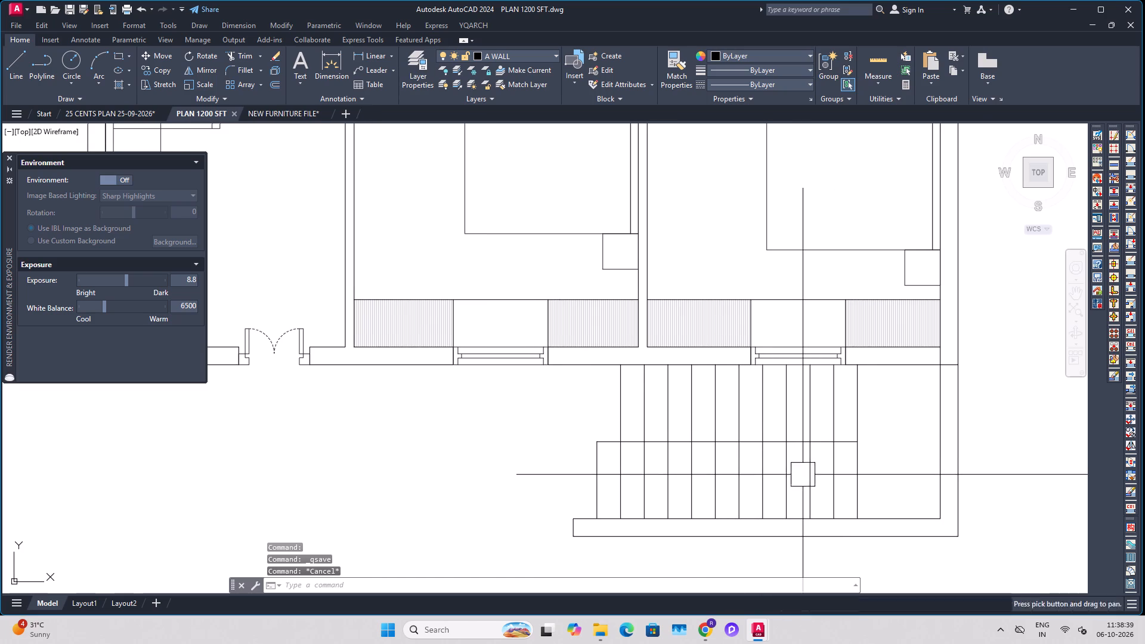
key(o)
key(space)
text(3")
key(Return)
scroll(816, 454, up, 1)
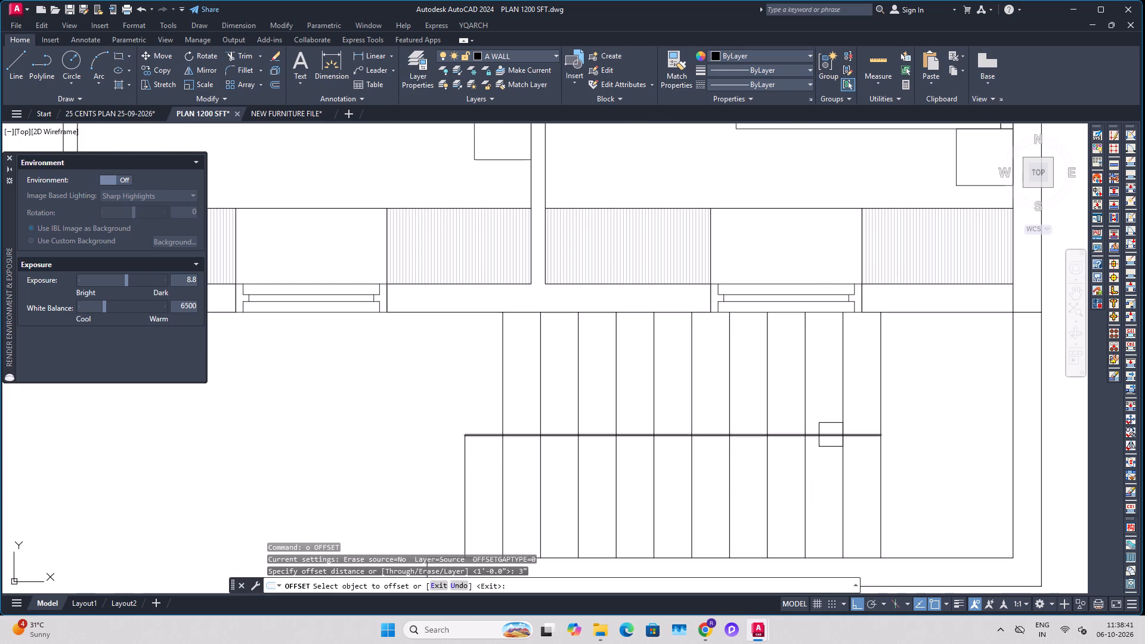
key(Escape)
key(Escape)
Offset the horizontal line between the two stair flights 1.5" to both sides.
key(o)
key(space)
key(1)
key(period)
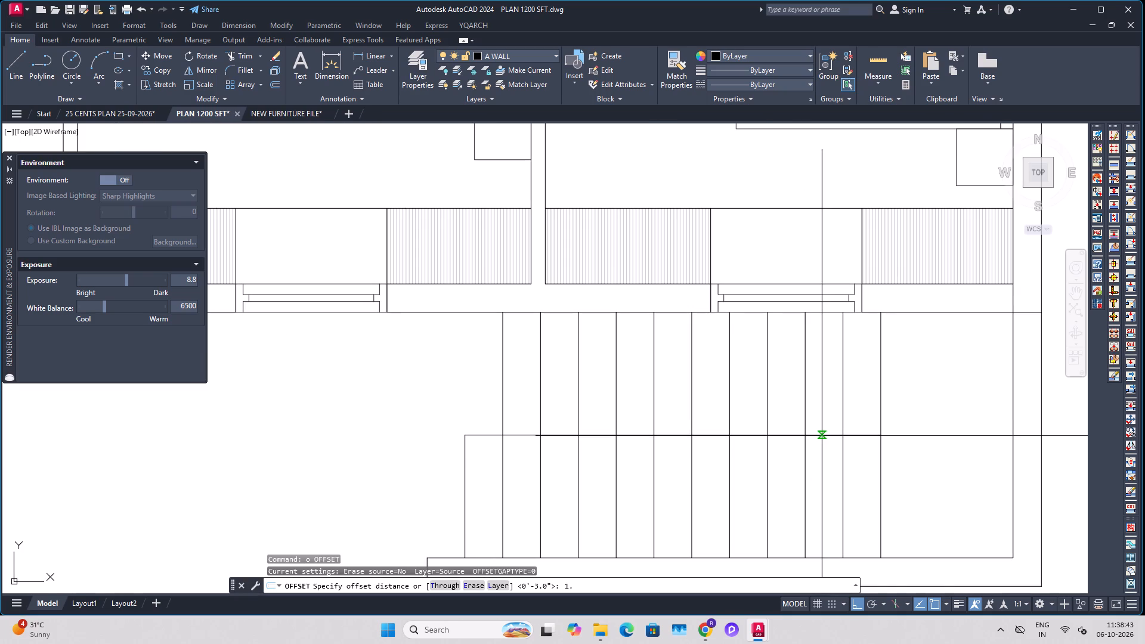
key(5)
key(shift+quotedbl)
key(Return)
scroll(807, 438, up, 2)
drag(822, 430, 828, 413)
click(834, 397)
drag(842, 435, 842, 443)
click(830, 473)
key(Escape)
key(Escape)
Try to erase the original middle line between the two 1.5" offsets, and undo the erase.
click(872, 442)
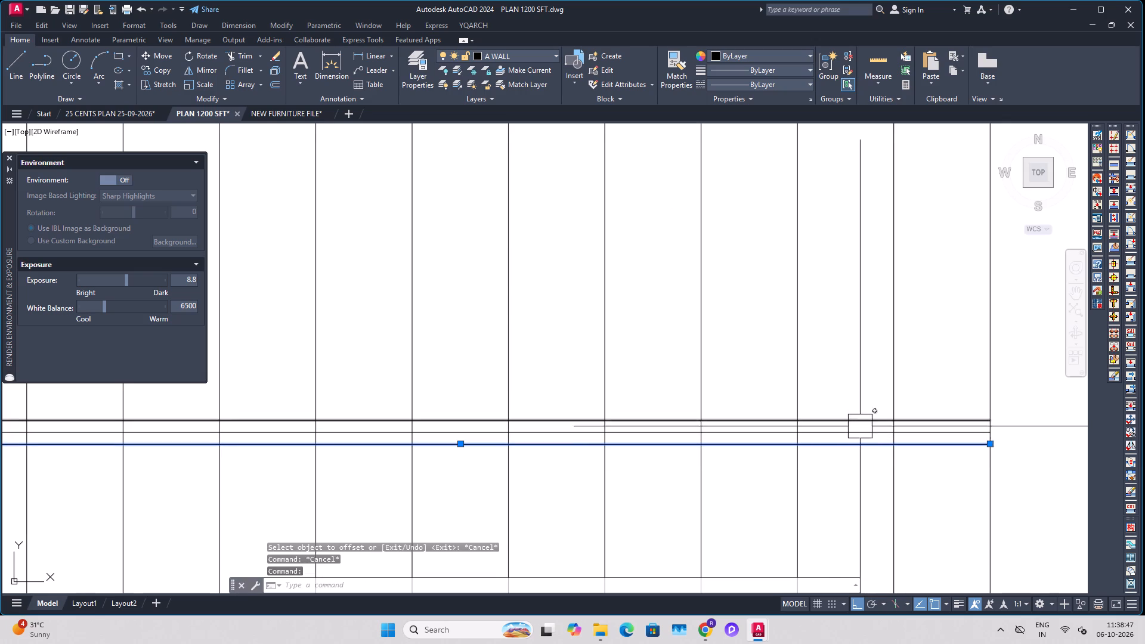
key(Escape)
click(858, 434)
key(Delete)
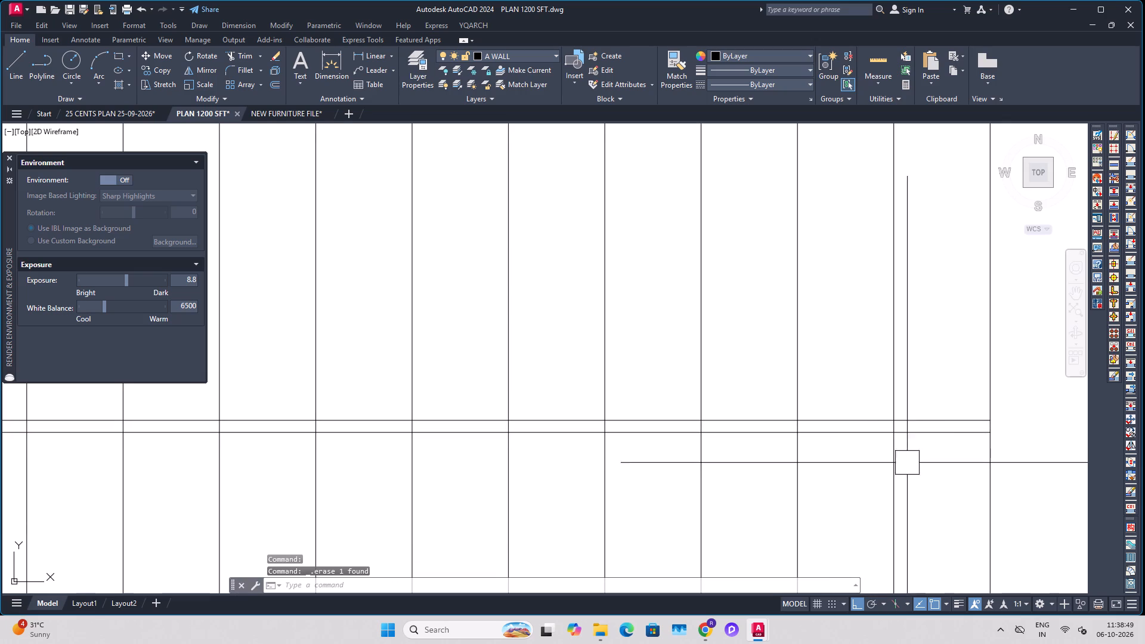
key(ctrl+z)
Erase the original middle line between the two 1.5" offset lines.
scroll(905, 430, up, 2)
click(896, 432)
scroll(896, 439, down, 2)
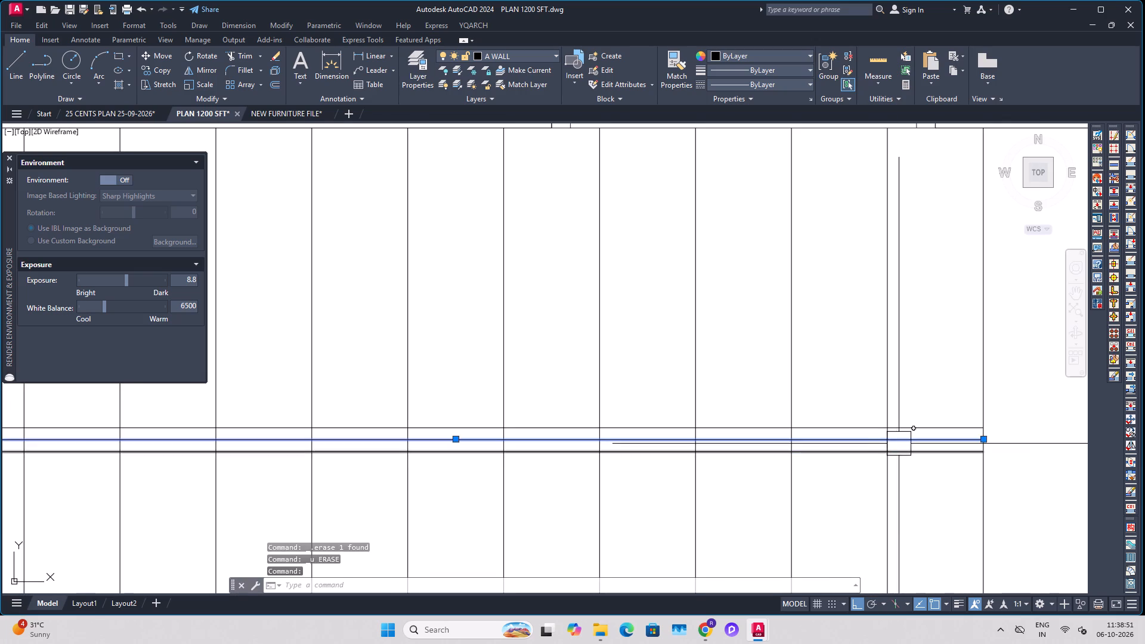
key(Delete)
Trim all the tread lines crossing the gap between the two offset lines separating the stair flights.
scroll(912, 447, up, 2)
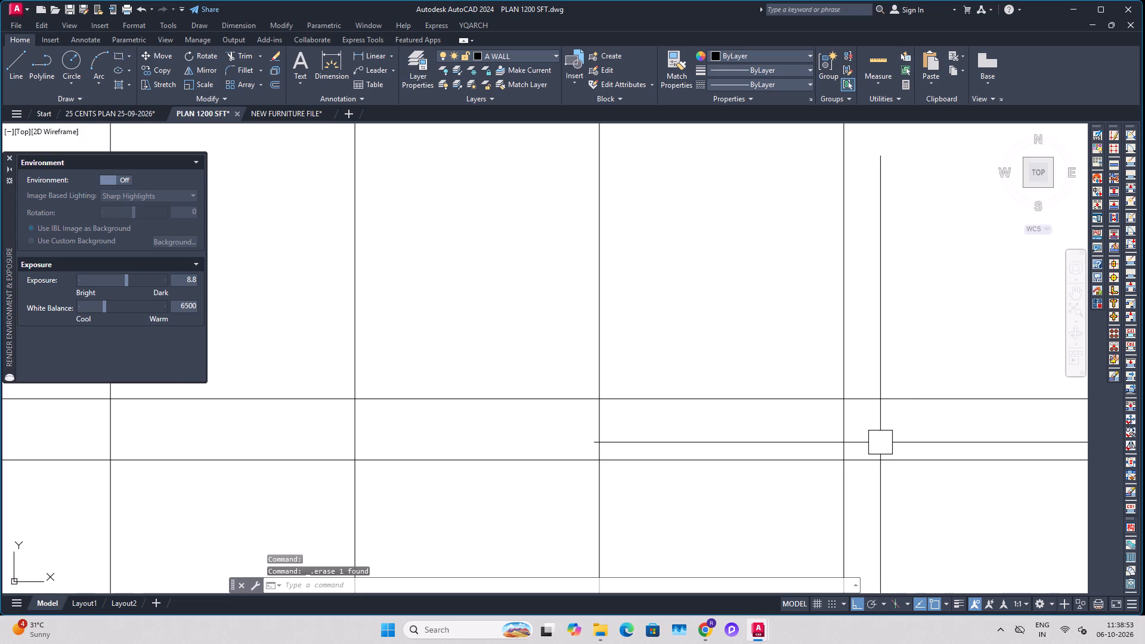
key(y)
key(Escape)
key(t)
key(r)
key(space)
click(890, 437)
scroll(750, 435, down, 2)
middle_drag(548, 435, 736, 434)
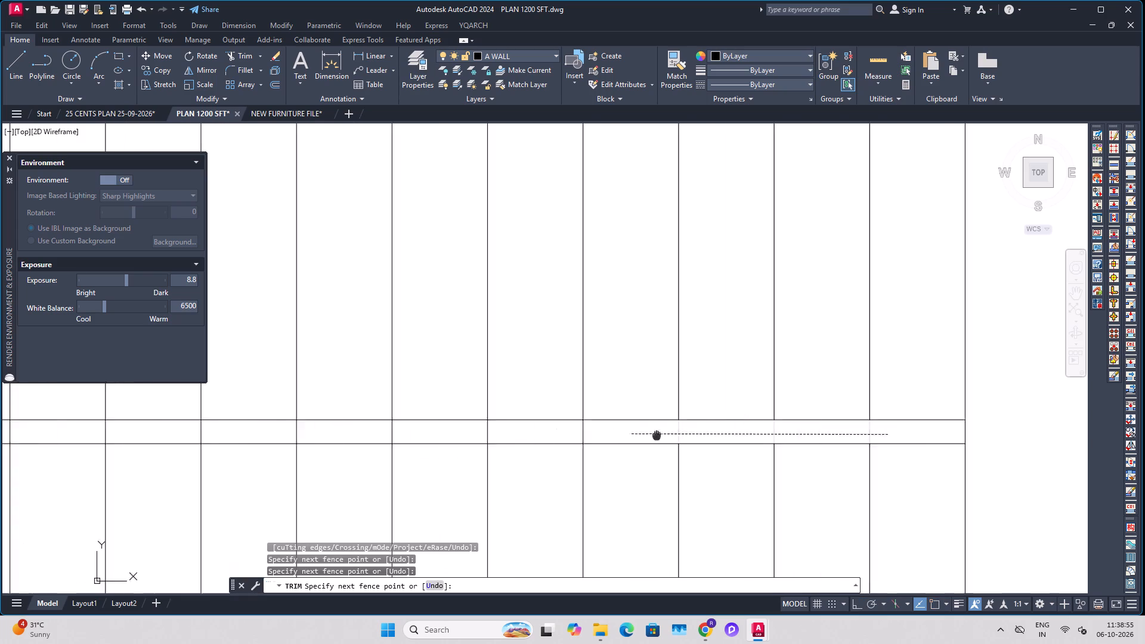
middle_drag(736, 434, 920, 434)
scroll(617, 444, down, 1)
click(397, 439)
key(Escape)
scroll(381, 440, up, 2)
key(Escape)
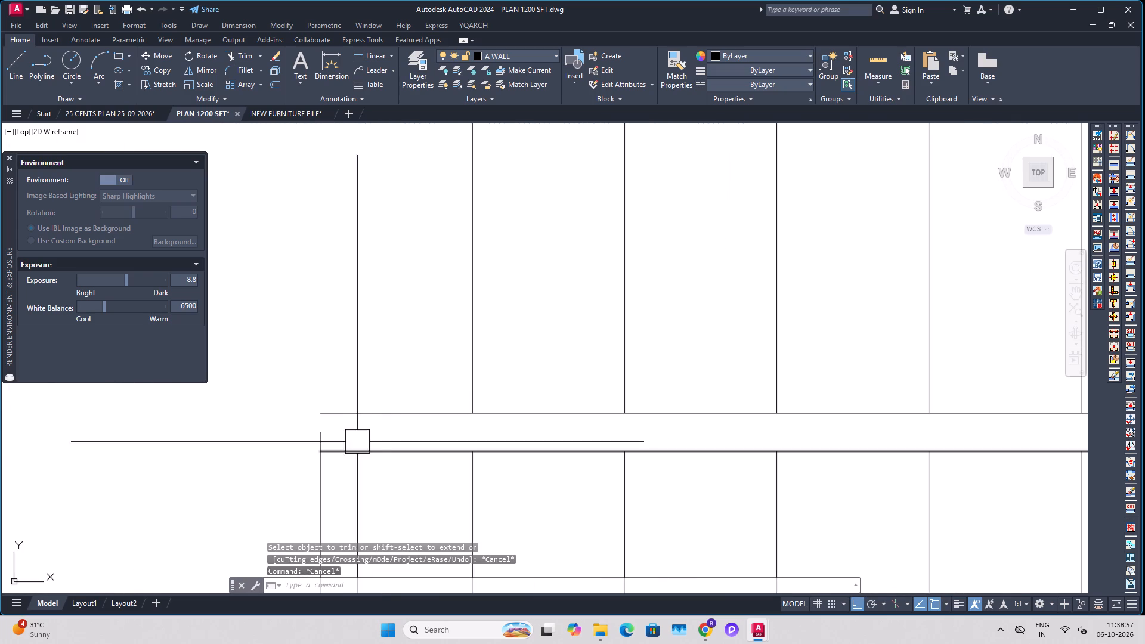
Fillet the upper divider line with the westernmost tread line into a square corner at radius 0.
scroll(323, 433, up, 2)
key(f)
key(space)
click(312, 435)
click(322, 390)
scroll(466, 412, down, 1)
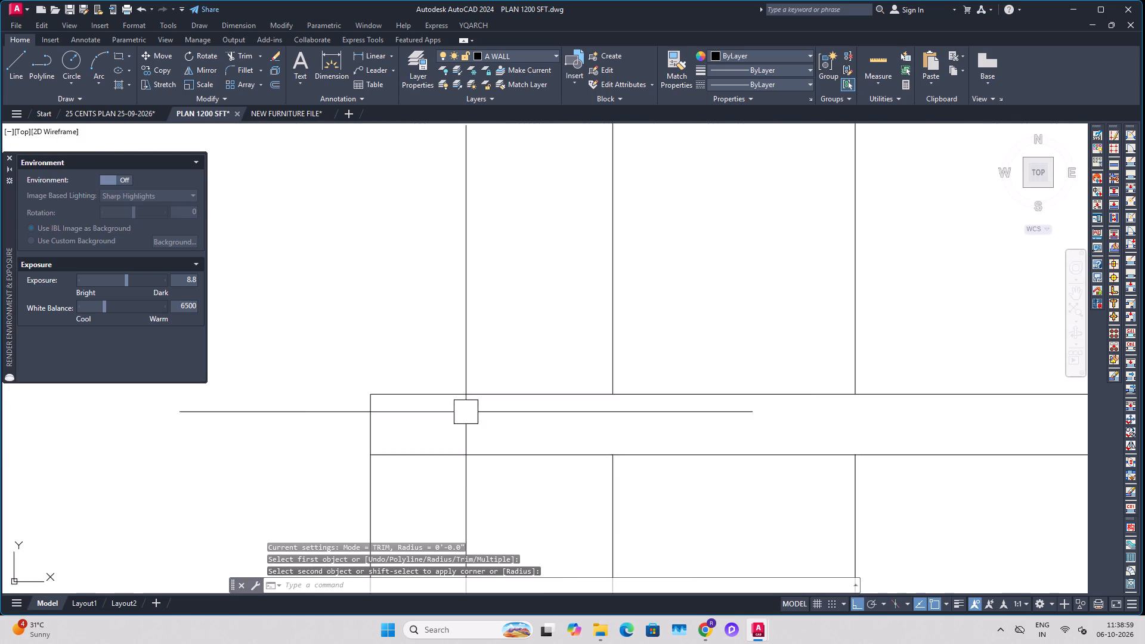
scroll(469, 415, down, 5)
key(Escape)
key(Escape)
Save the drawing with the divided stair flights.
middle_drag(760, 463, 800, 463)
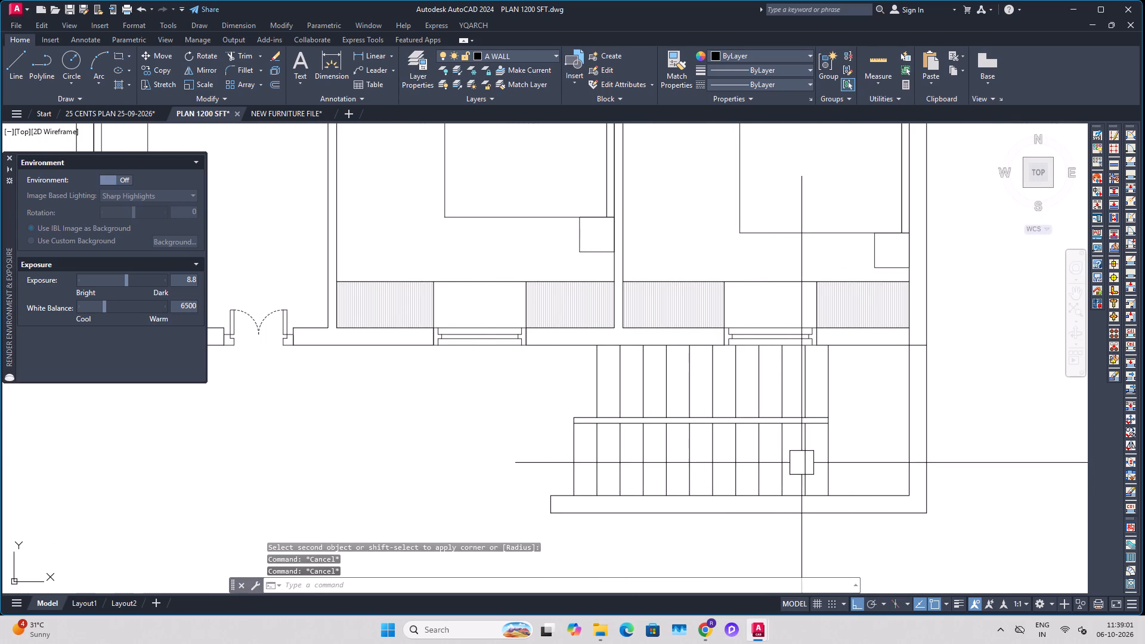
key(ctrl+s)
Draw a horizontal line from the stair wall's outer southwest corner west to line up with the building's west outer wall.
scroll(811, 394, down, 1)
middle_drag(703, 356, 704, 356)
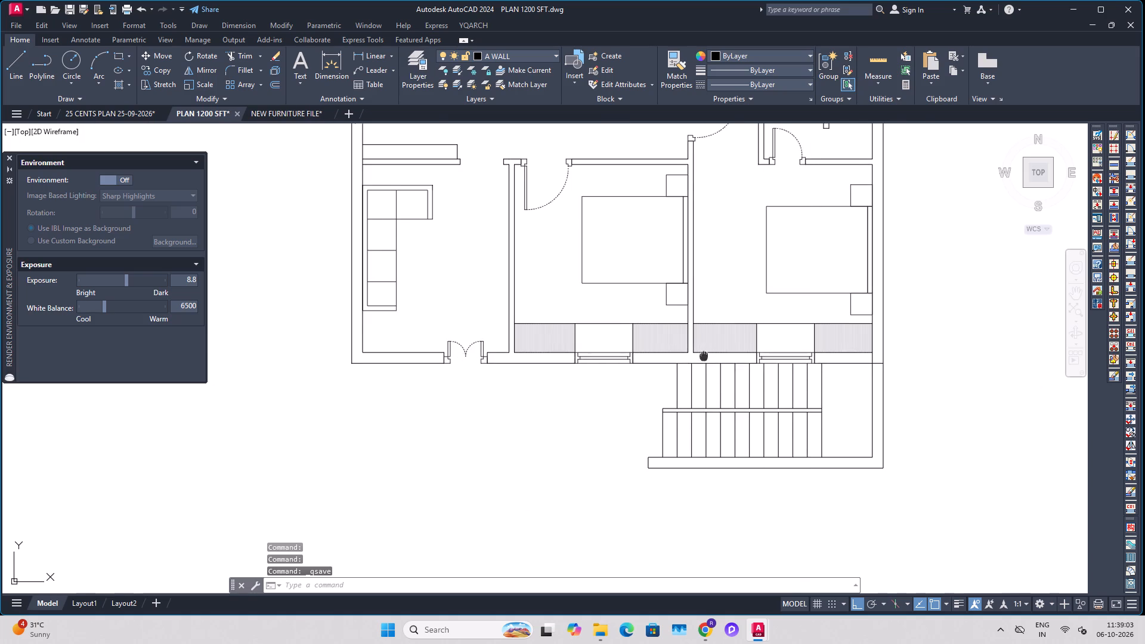
middle_drag(704, 356, 717, 384)
key(Escape)
middle_drag(559, 444, 635, 427)
key(Escape)
key(l)
key(space)
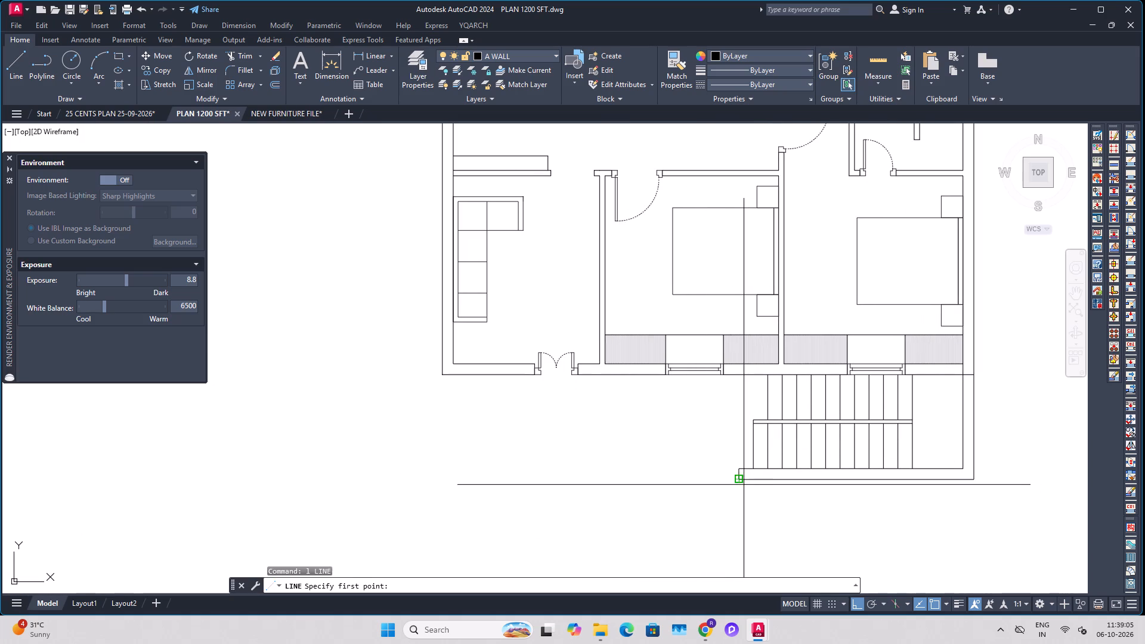
drag(742, 485, 731, 486)
click(442, 491)
key(Escape)
key(Escape)
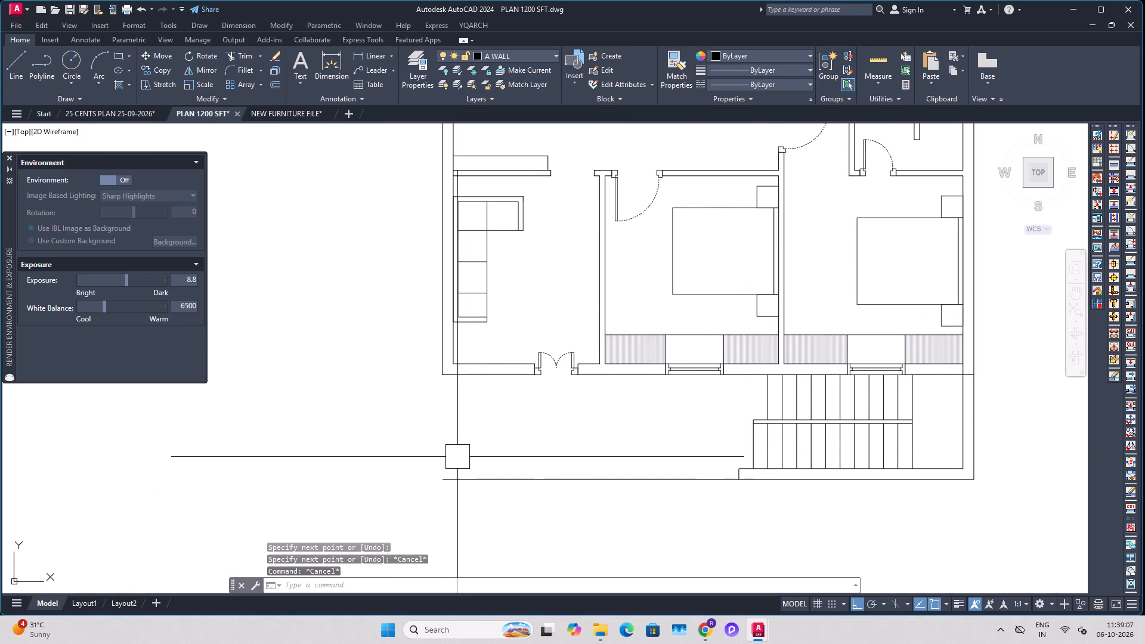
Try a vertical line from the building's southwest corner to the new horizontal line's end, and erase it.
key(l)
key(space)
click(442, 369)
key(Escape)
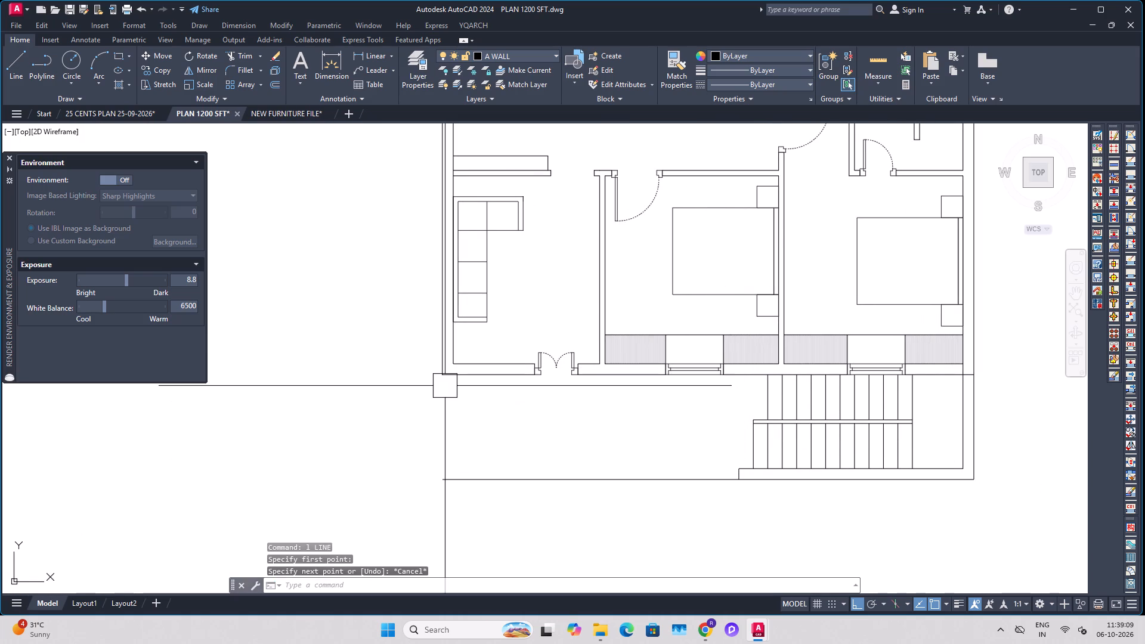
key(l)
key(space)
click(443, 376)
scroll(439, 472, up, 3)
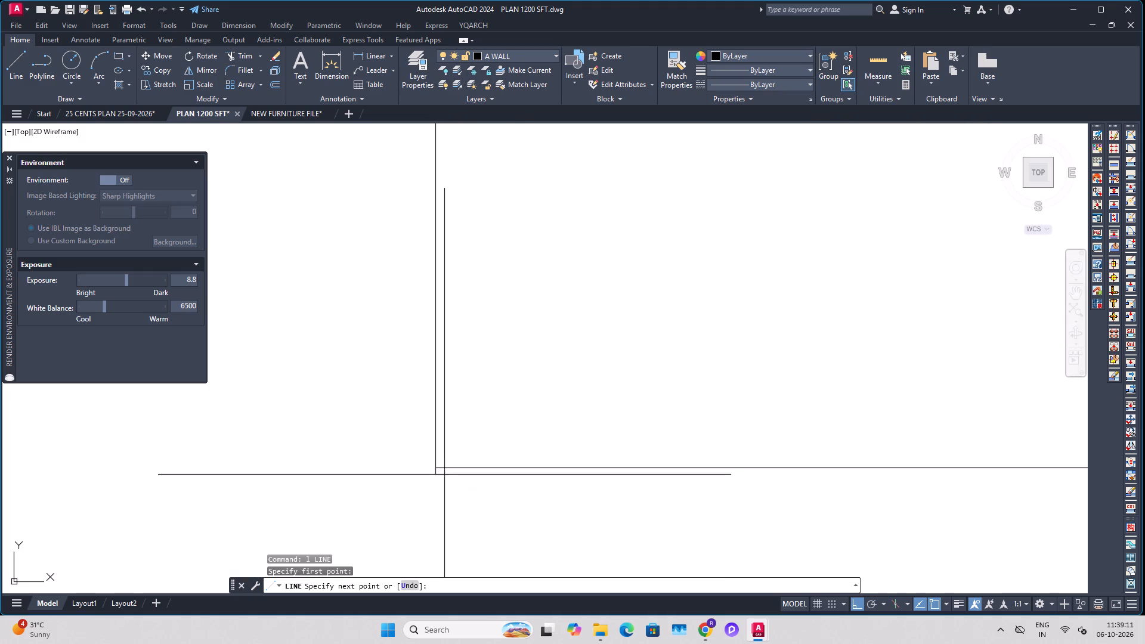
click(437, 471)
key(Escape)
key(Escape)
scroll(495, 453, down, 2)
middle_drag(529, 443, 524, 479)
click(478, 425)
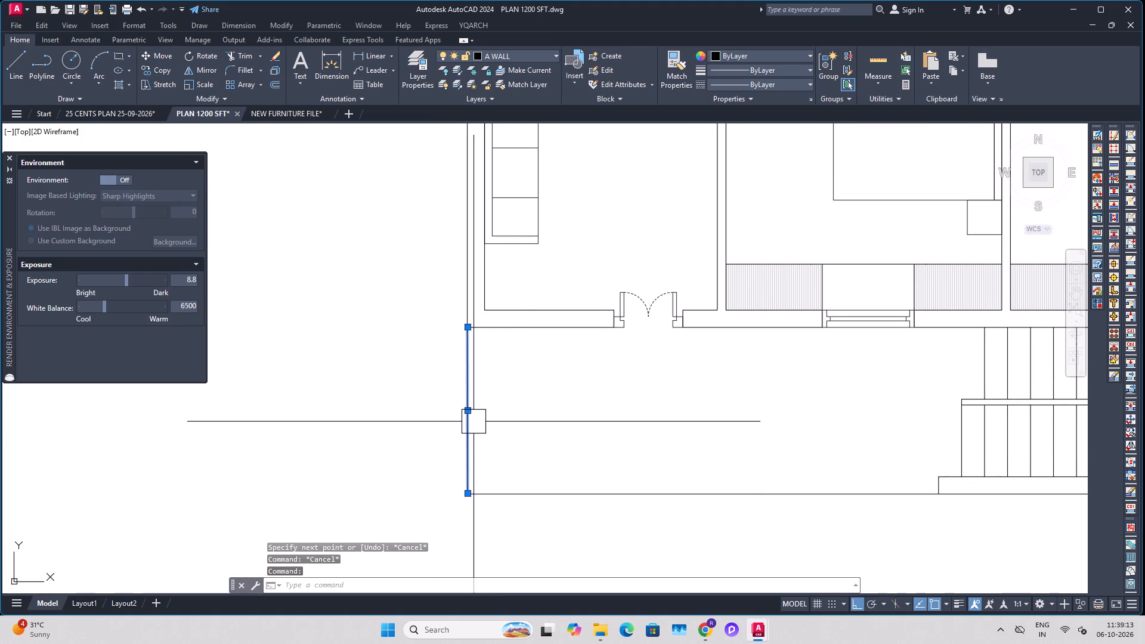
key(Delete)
Draw a vertical line from the building's southwest outer corner down slightly past the new horizontal line.
key(l)
key(space)
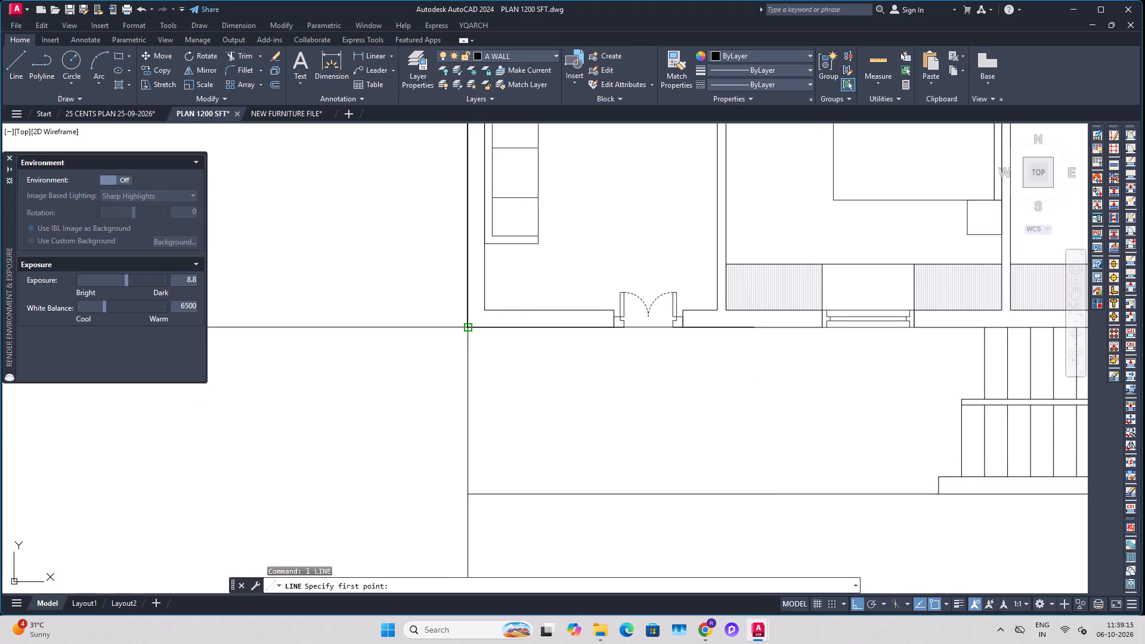
click(465, 327)
click(428, 503)
key(Escape)
Fillet the front horizontal line and the west vertical line with zero radius into a clean southwest corner.
key(f)
key(space)
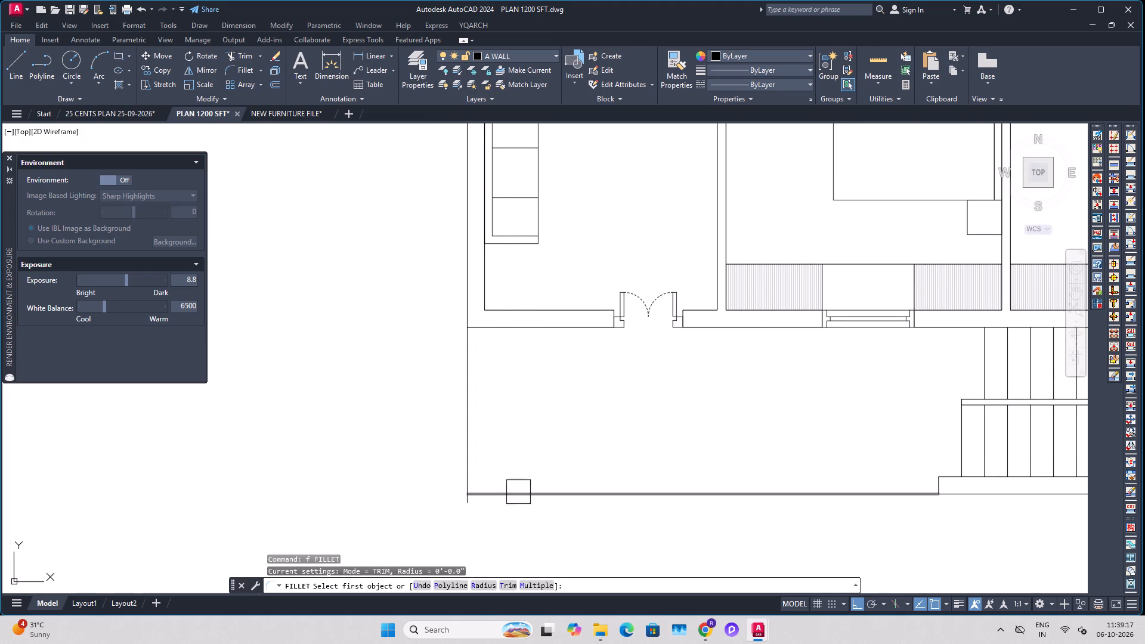
drag(518, 494, 510, 485)
click(474, 462)
scroll(568, 471, down, 1)
middle_drag(751, 481, 703, 504)
key(Escape)
key(Escape)
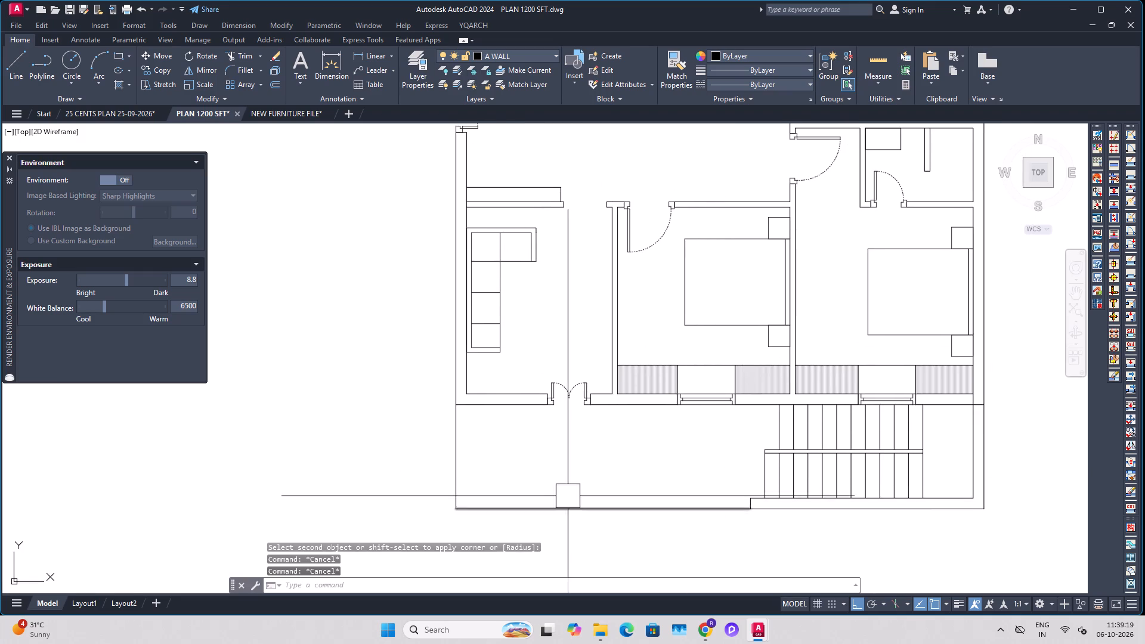
Save the drawing with the closed front outline.
middle_drag(580, 489, 630, 509)
middle_drag(590, 510, 652, 506)
middle_drag(627, 501, 629, 488)
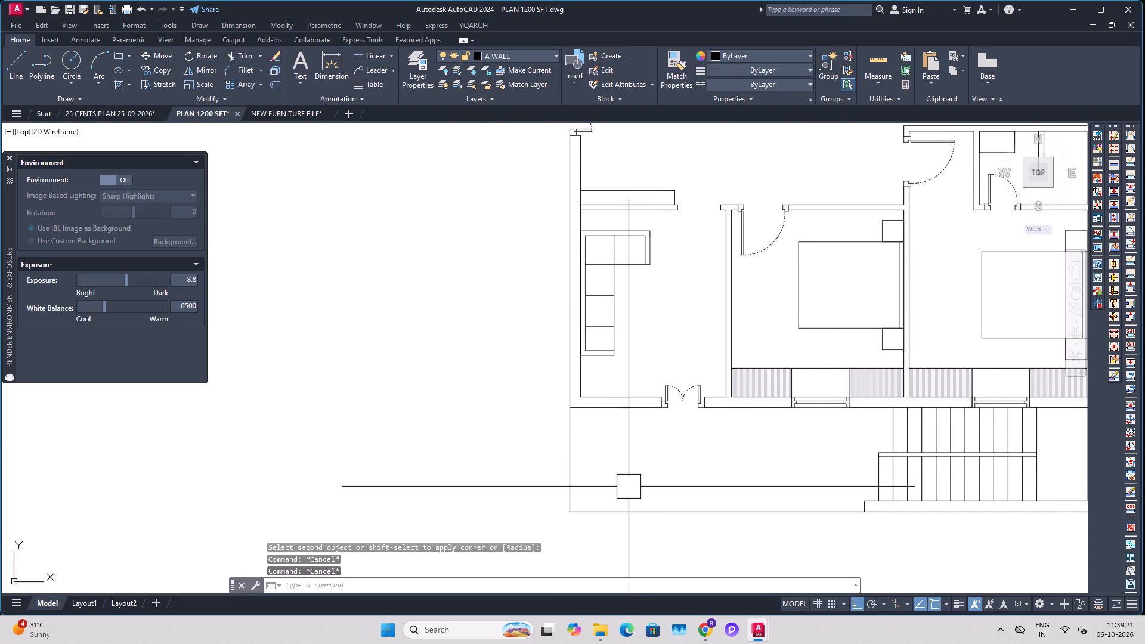
key(ctrl+s)
Draw a 9" by 1'3" column rectangle in the empty space east of the staircase.
scroll(608, 481, down, 1)
middle_drag(683, 470, 464, 505)
middle_drag(676, 488, 675, 461)
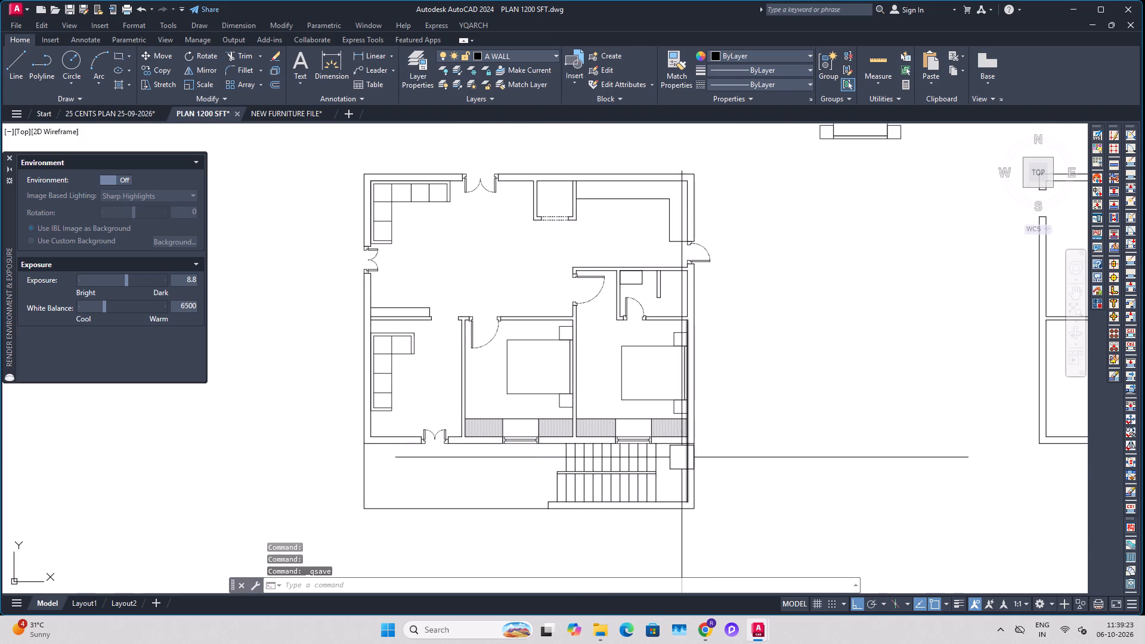
text(re)
key(c)
key(space)
drag(719, 461, 728, 466)
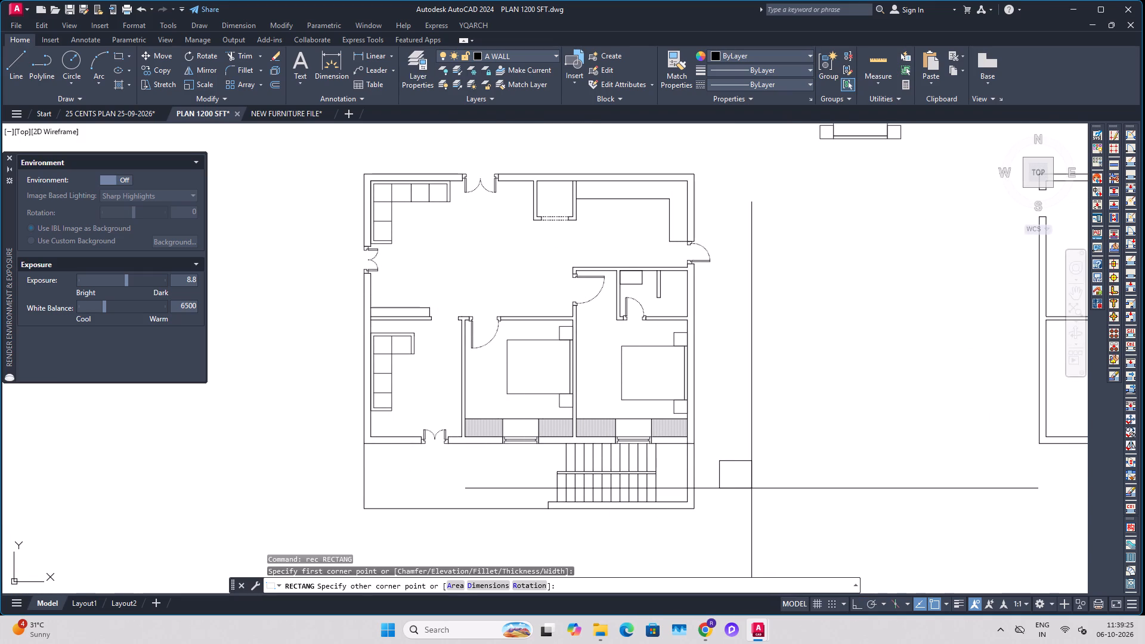
click(479, 587)
key(9)
key(shift+quotedbl)
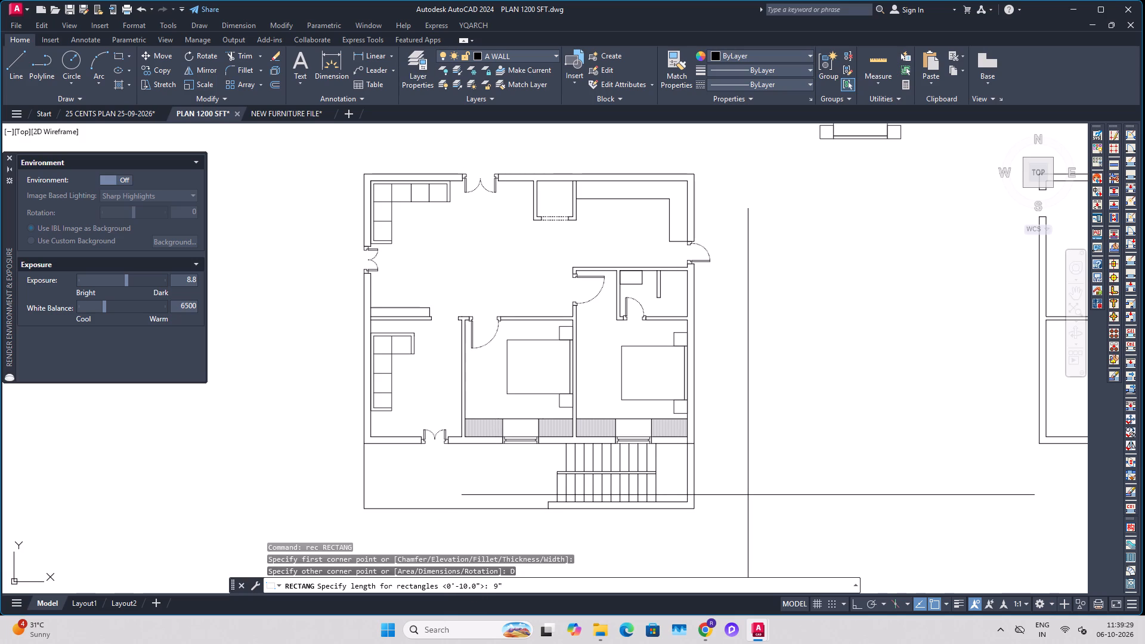
key(Return)
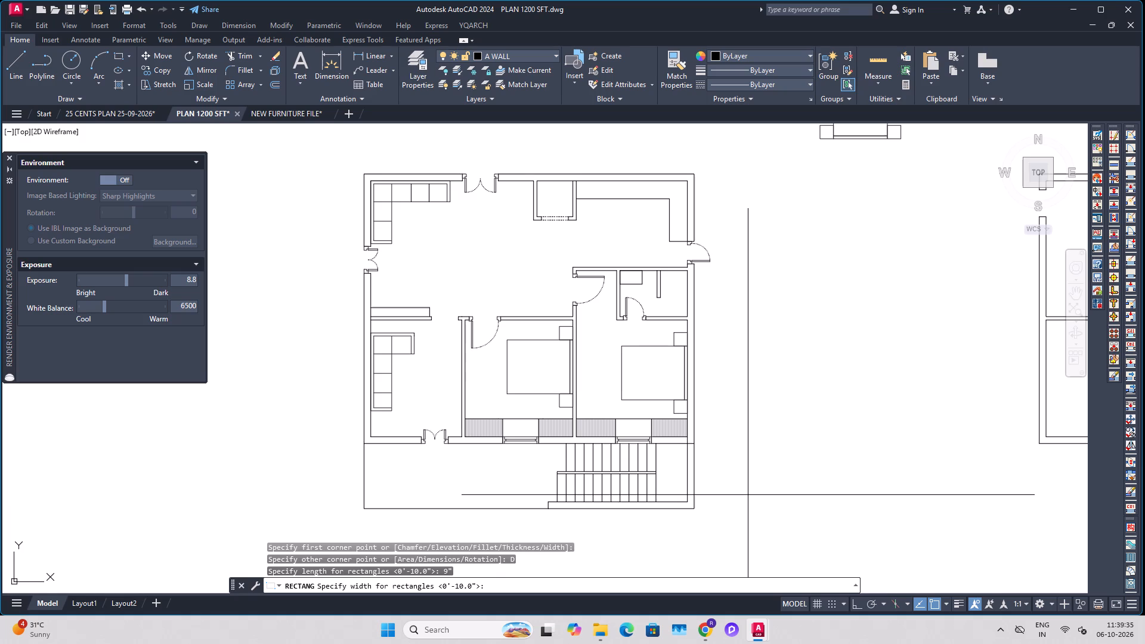
text(1'3")
key(Return)
scroll(724, 476, up, 3)
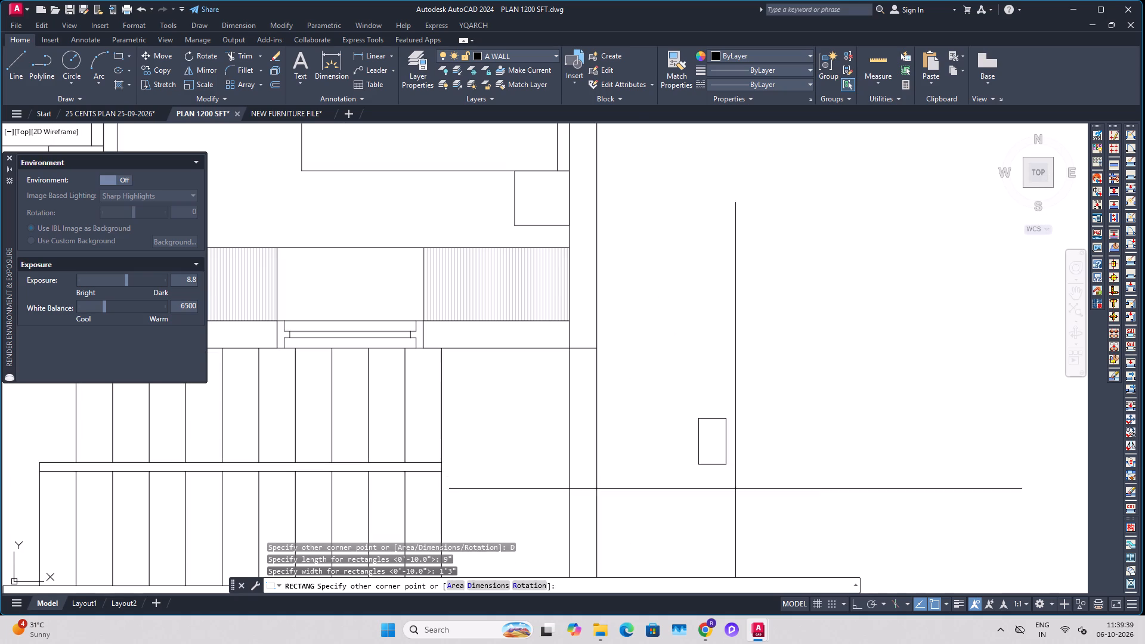
click(735, 490)
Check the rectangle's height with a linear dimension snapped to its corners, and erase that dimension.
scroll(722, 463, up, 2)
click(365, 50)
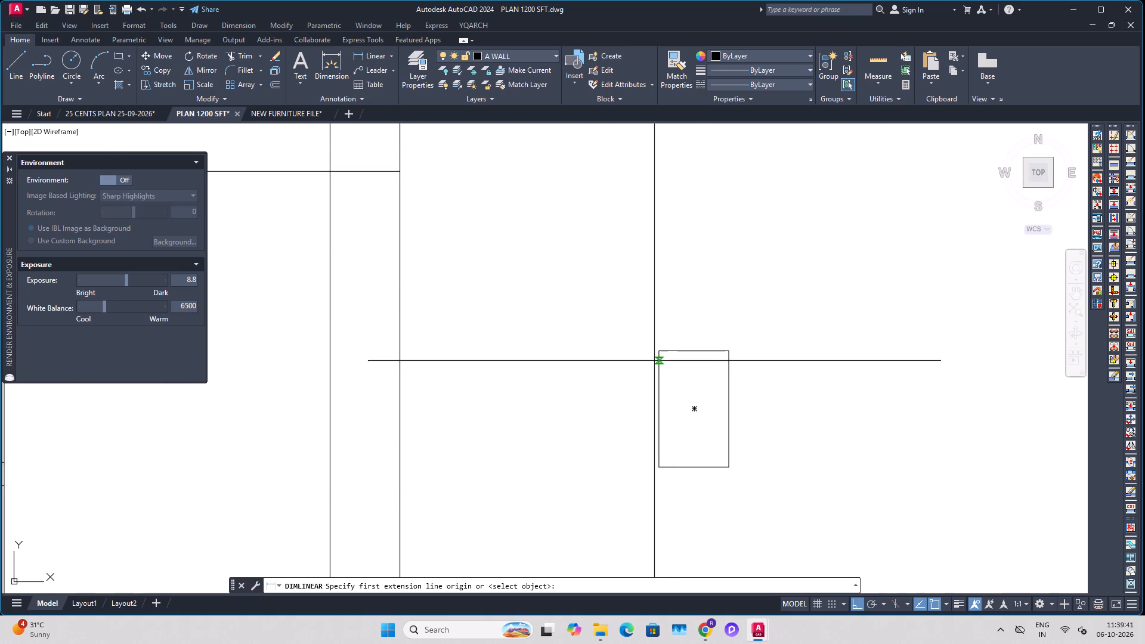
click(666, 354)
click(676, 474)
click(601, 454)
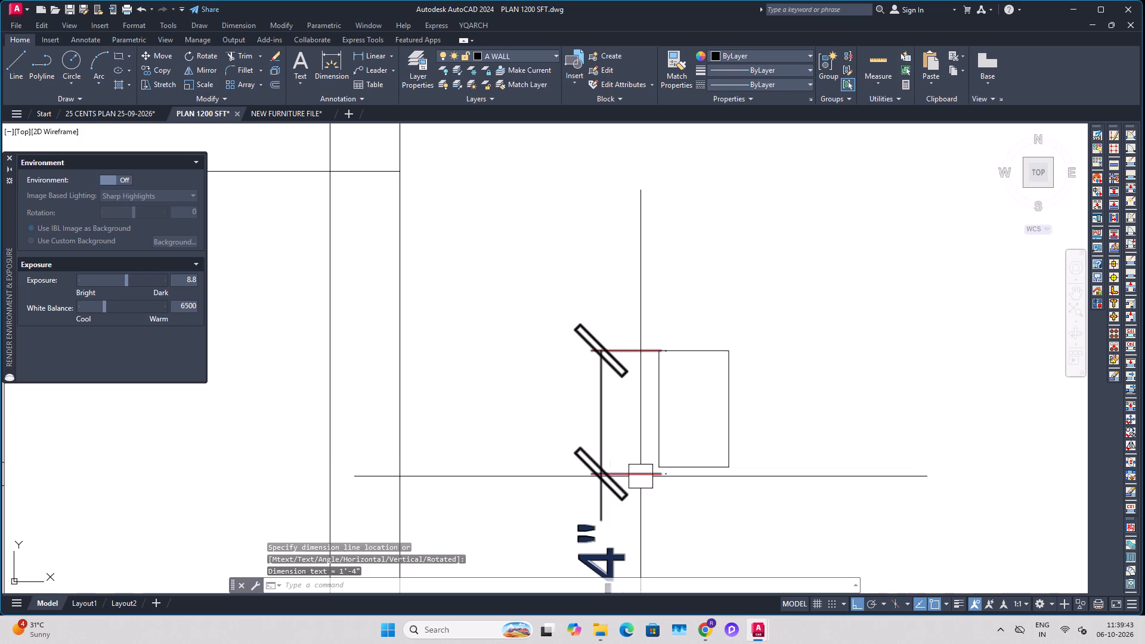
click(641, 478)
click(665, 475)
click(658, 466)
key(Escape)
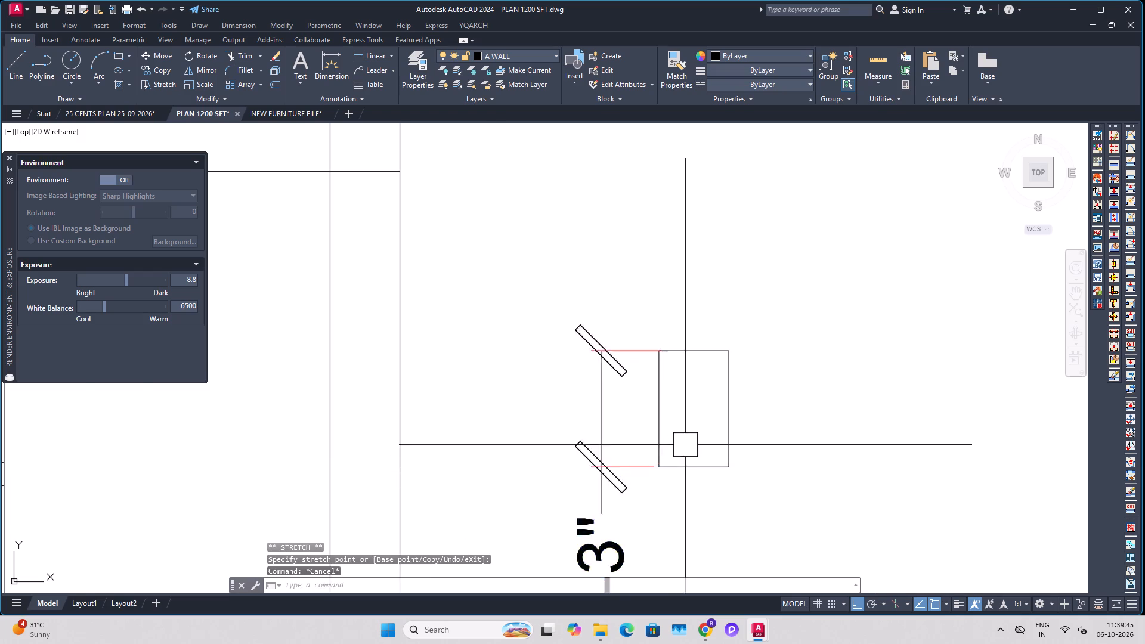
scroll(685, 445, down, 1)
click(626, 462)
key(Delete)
Rotate the column rectangle a quarter turn so its long side runs horizontally.
click(703, 438)
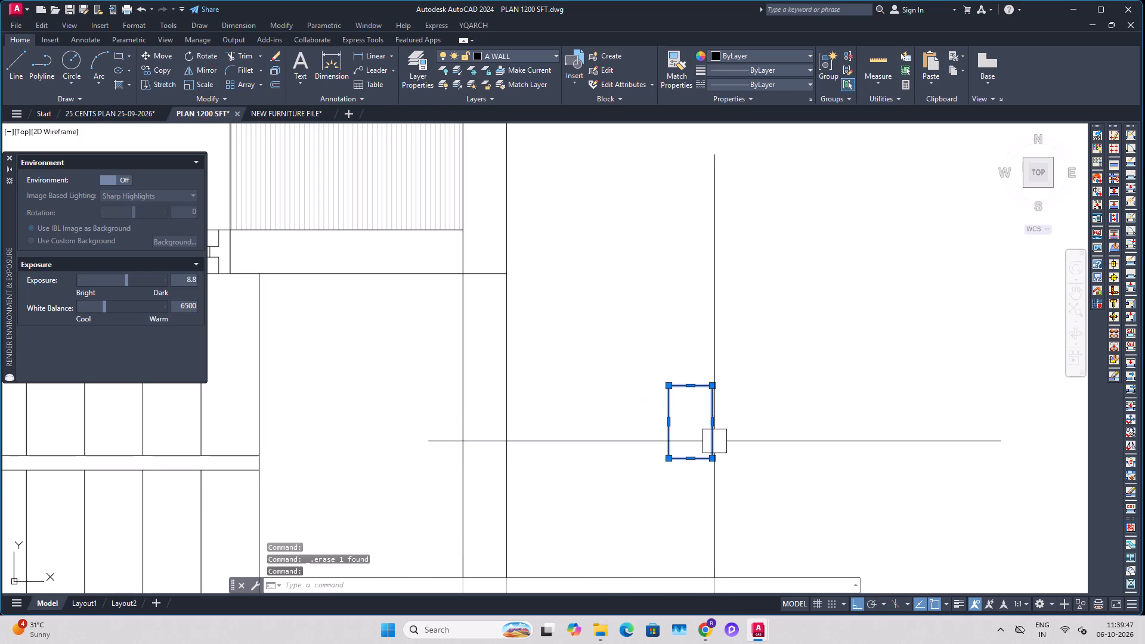
key(r)
key(o)
key(space)
click(734, 443)
click(742, 473)
Fill the column rectangle with a SOLID hatch in orange 242,103,34.
key(h)
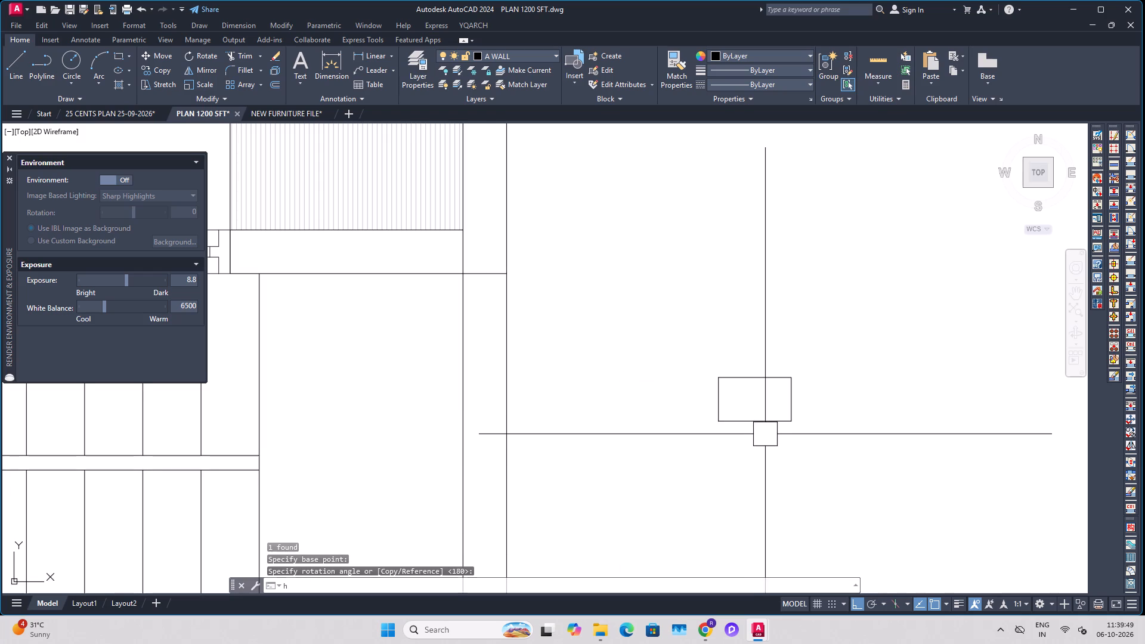
key(a)
key(space)
key(h)
key(a)
key(space)
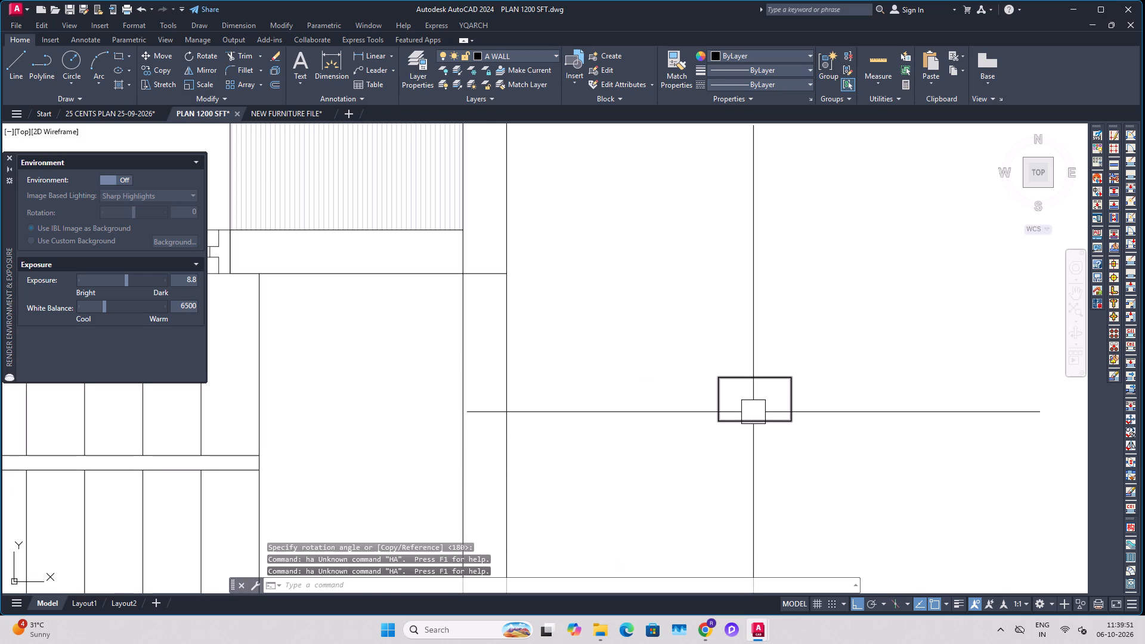
key(Escape)
key(Escape)
key(Escape)
text(ha)
key(space)
click(739, 409)
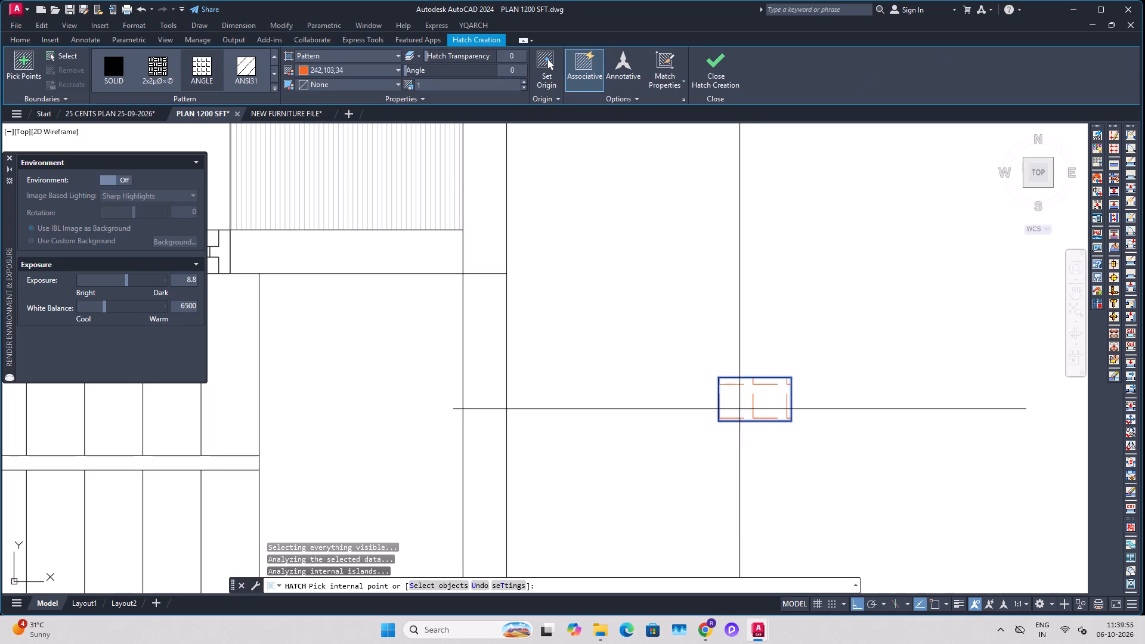
click(110, 76)
key(Escape)
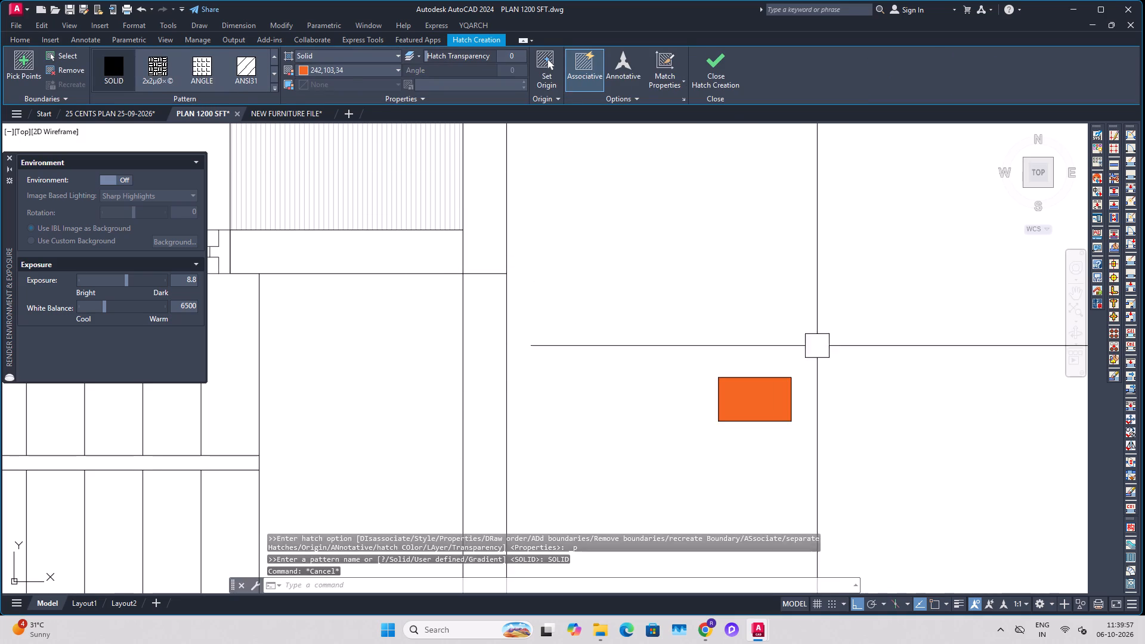
key(Escape)
Group the column rectangle with its solid hatch.
drag(850, 335, 844, 338)
drag(682, 442, 680, 448)
key(g)
key(space)
Move the column group so its southwest corner sits exactly on the front enclosure's southwest corner.
click(772, 403)
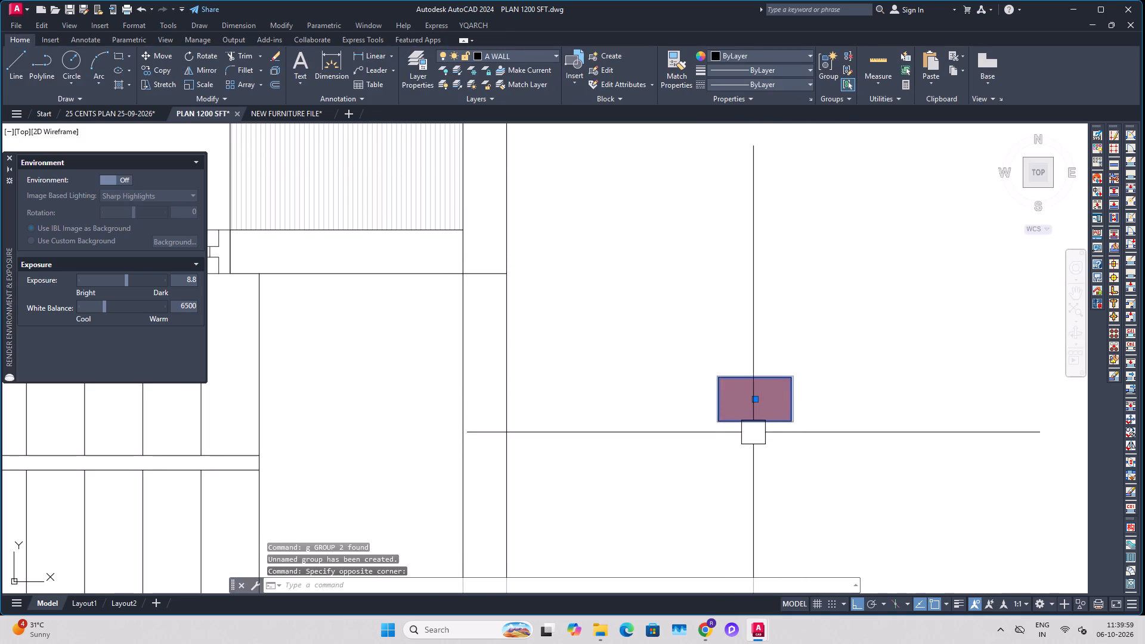
key(m)
key(space)
click(720, 419)
scroll(760, 442, down, 3)
middle_drag(697, 459, 818, 407)
scroll(364, 463, up, 1)
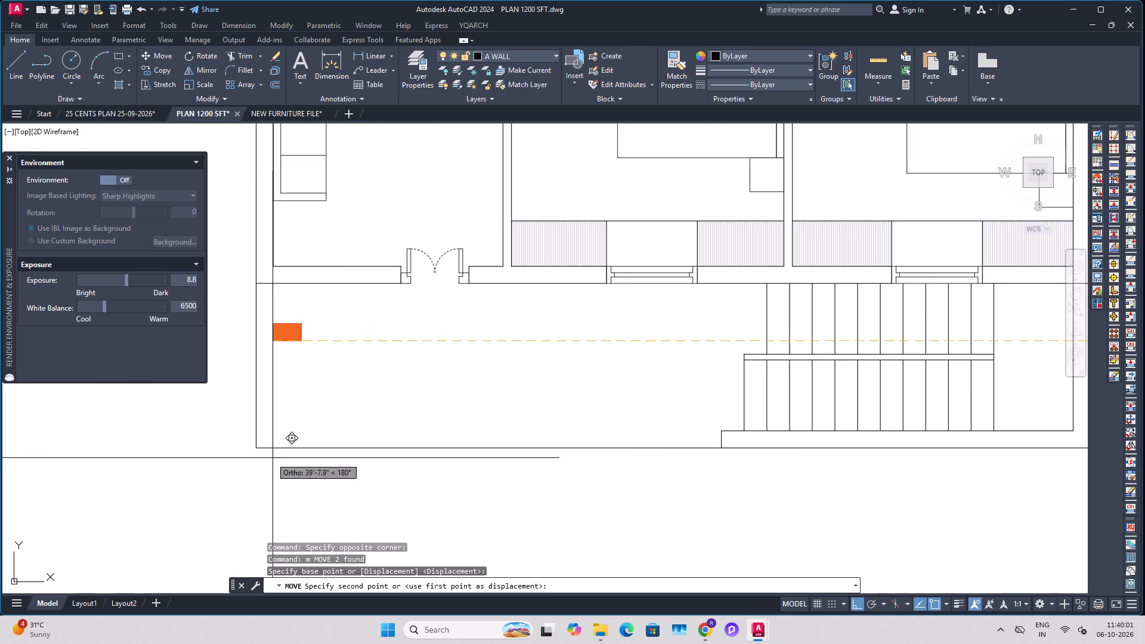
scroll(270, 457, up, 2)
click(239, 436)
drag(283, 382, 278, 395)
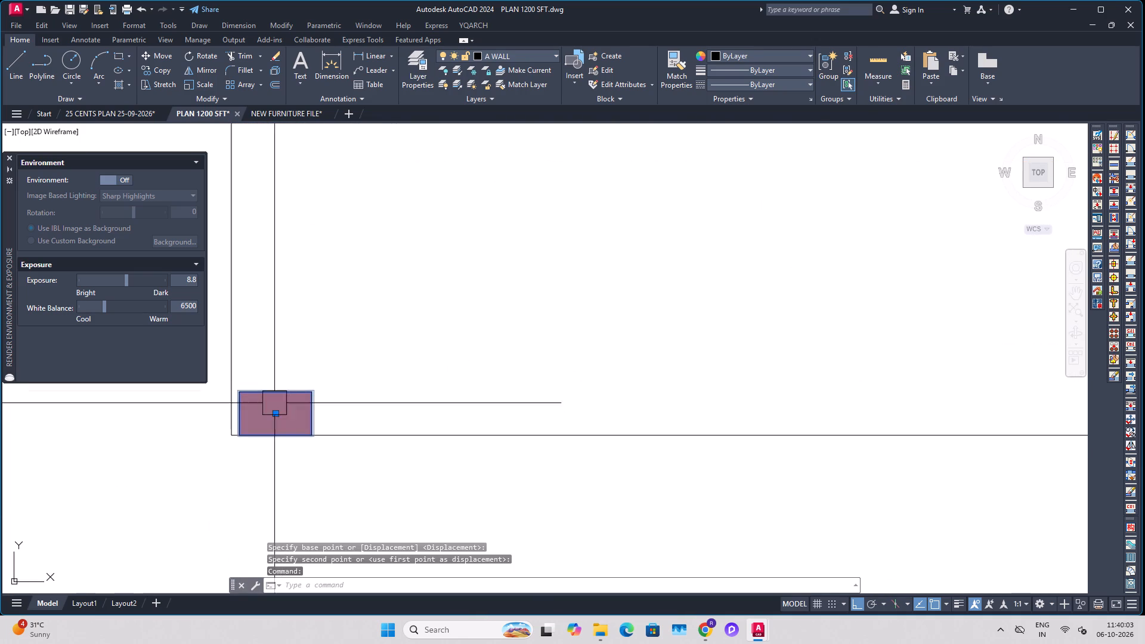
middle_drag(336, 404, 420, 419)
key(m)
key(space)
scroll(350, 445, up, 1)
click(307, 454)
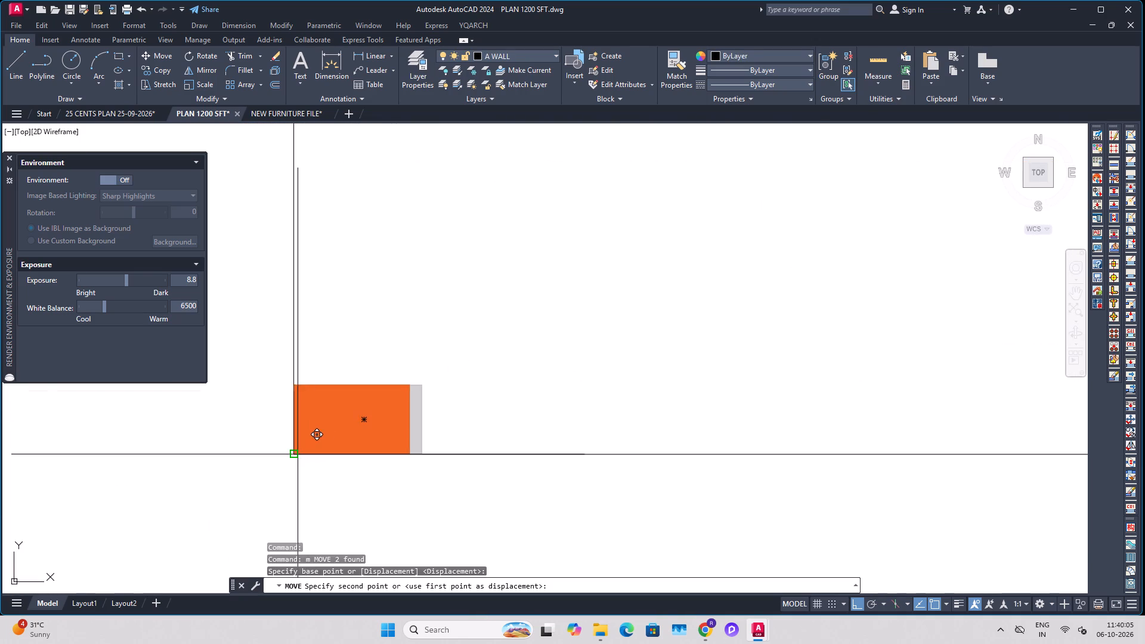
click(294, 454)
Copy the column from the southwest corner to the outer southeast corner of the stair wall.
click(384, 390)
scroll(413, 411, down, 1)
key(c)
key(o)
key(space)
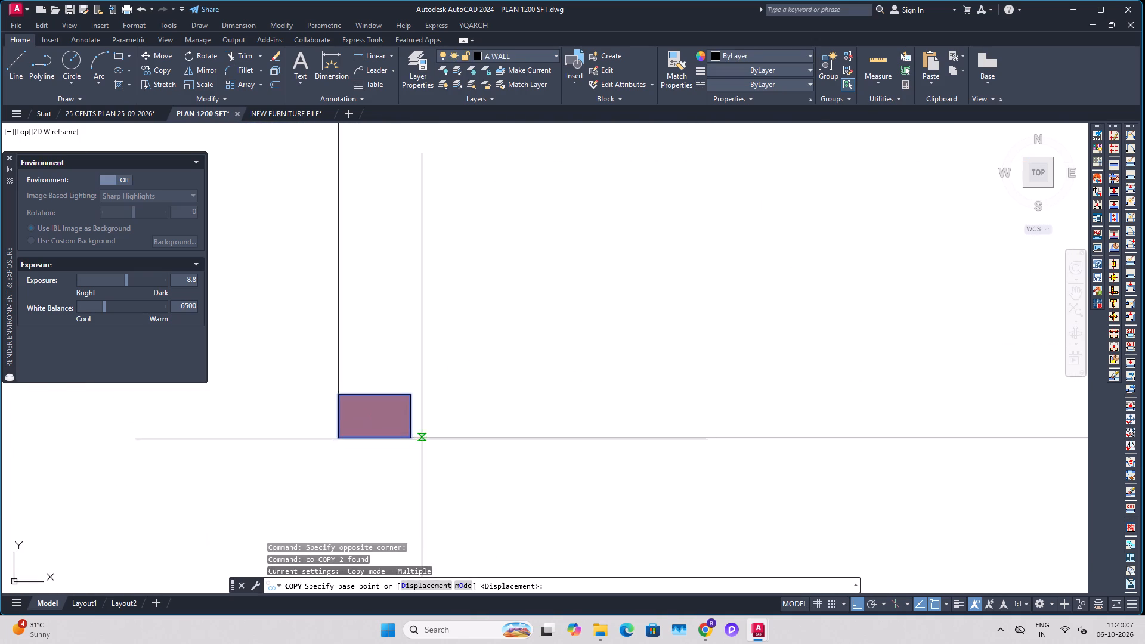
click(411, 441)
scroll(459, 451, down, 2)
middle_drag(638, 455, 372, 493)
middle_drag(698, 494, 521, 506)
scroll(753, 499, up, 2)
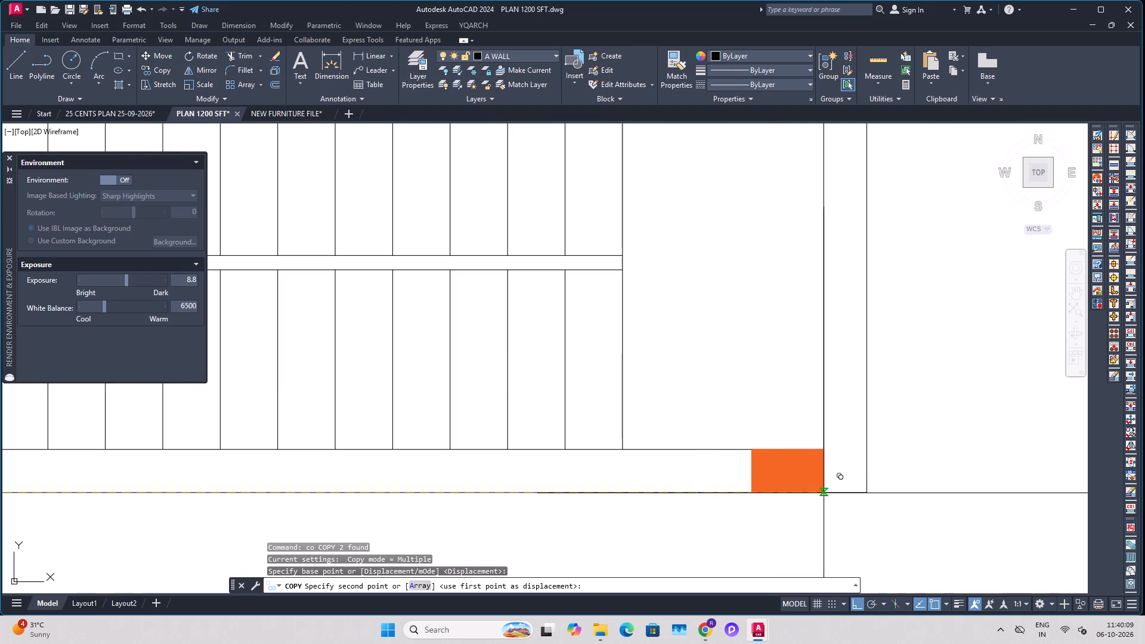
click(864, 493)
key(Escape)
Copy both front corner columns straight north onto the outer walls, in line with the south face of the bathroom wall.
scroll(846, 480, down, 2)
middle_drag(853, 478, 856, 513)
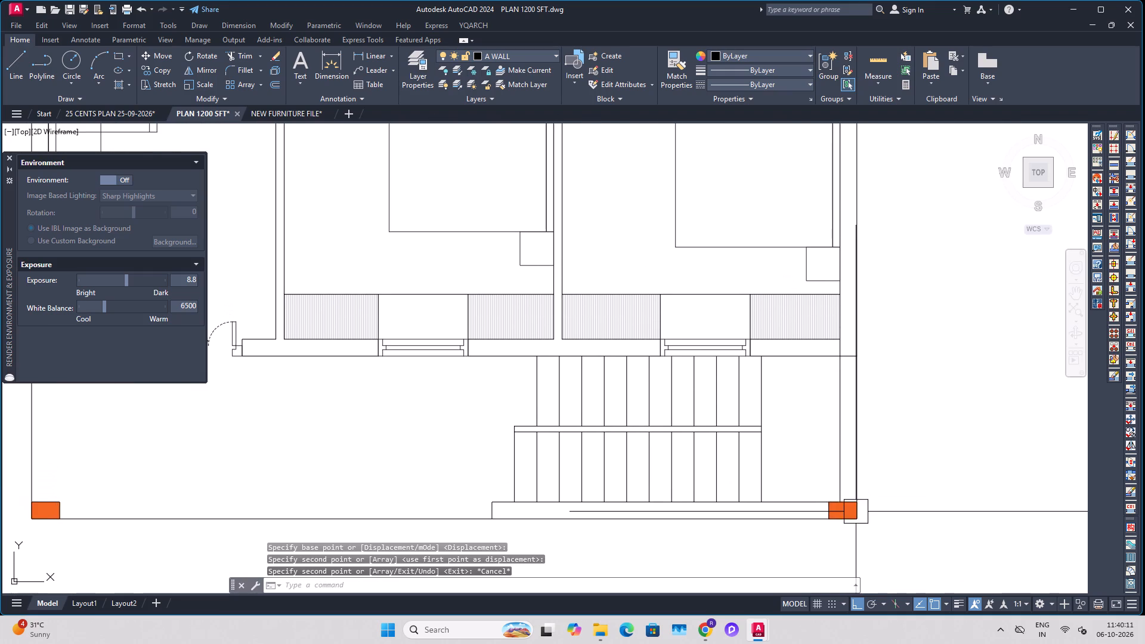
middle_drag(856, 510, 907, 510)
scroll(909, 510, down, 1)
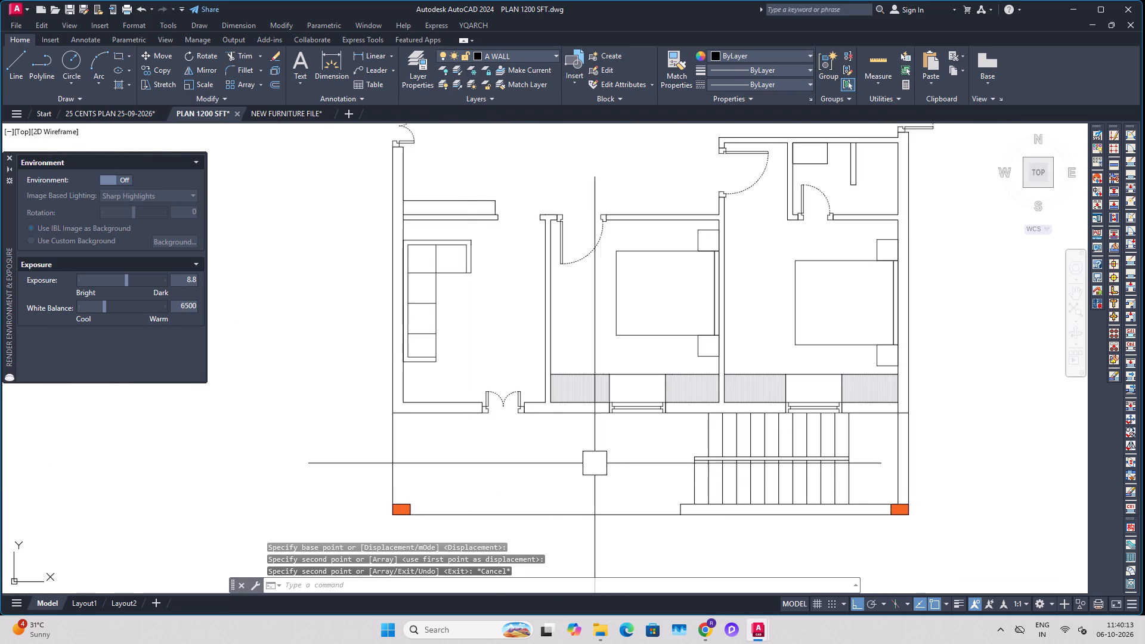
middle_drag(514, 476, 538, 456)
scroll(471, 476, up, 1)
click(415, 488)
scroll(512, 466, down, 1)
middle_drag(805, 493, 732, 500)
scroll(867, 499, up, 2)
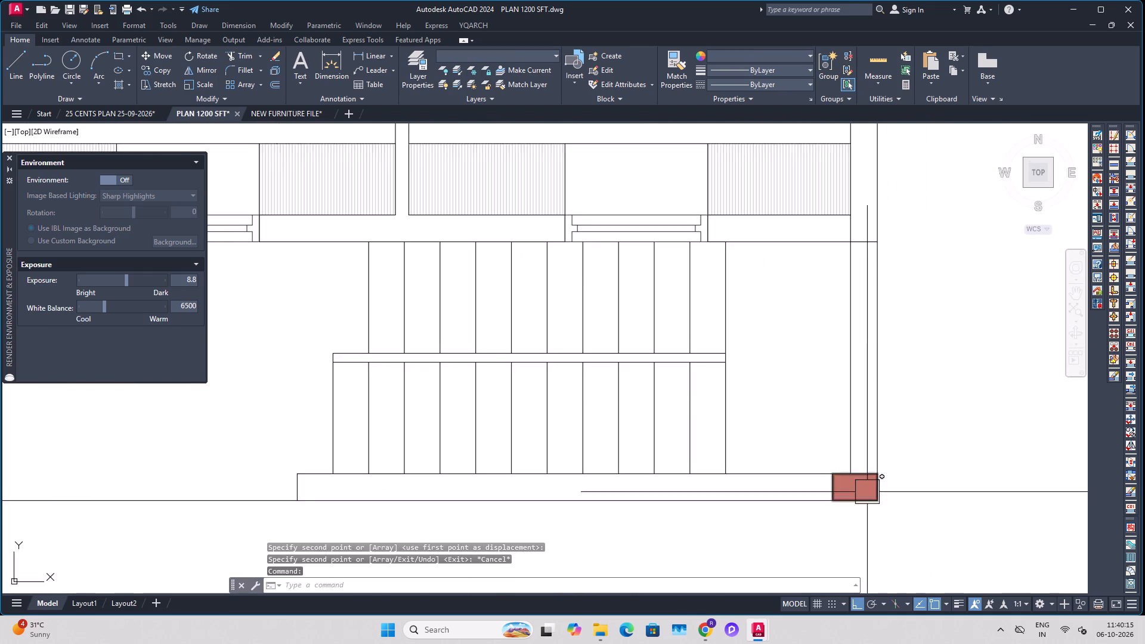
scroll(867, 492, up, 2)
click(844, 494)
scroll(828, 498, down, 2)
key(c)
text(o)
key(space)
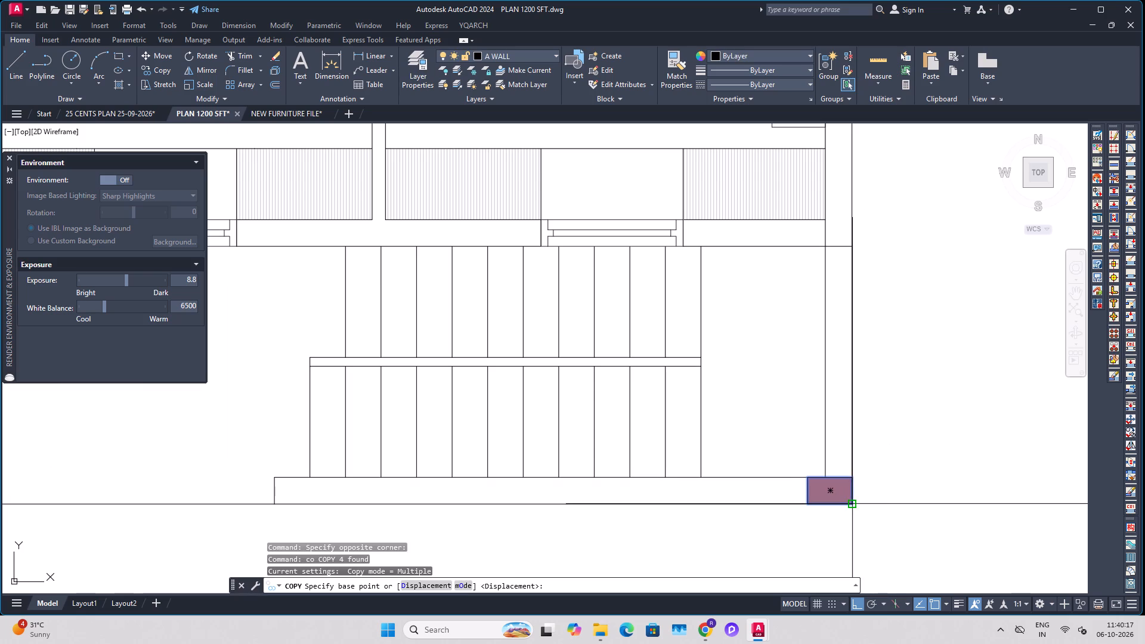
click(854, 506)
scroll(856, 491, down, 2)
middle_drag(861, 425, 858, 565)
scroll(828, 310, up, 2)
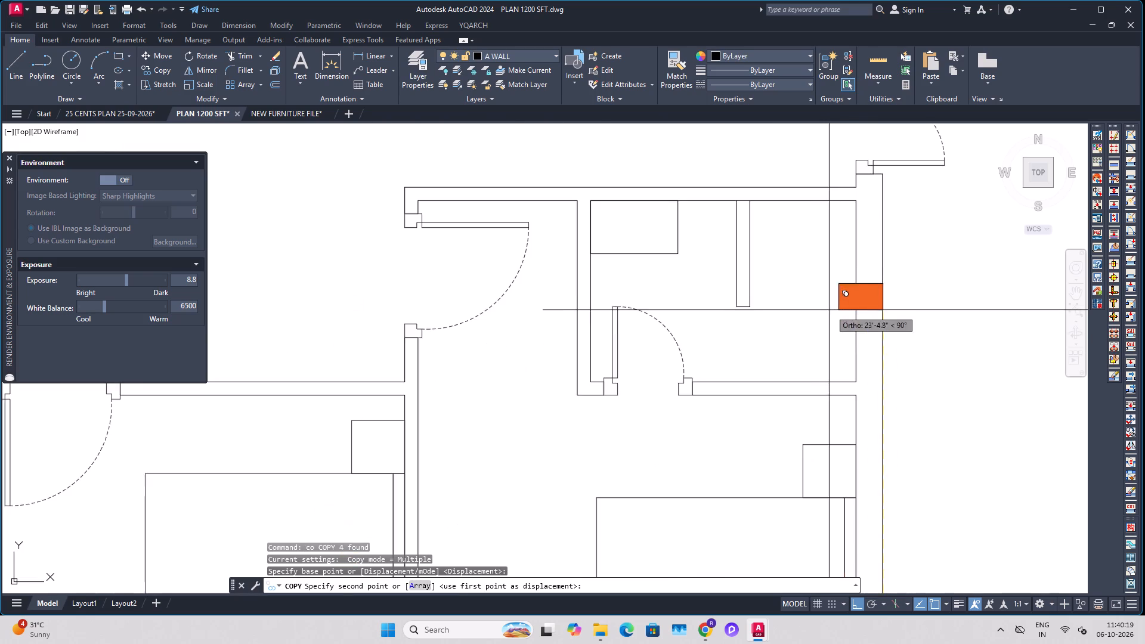
scroll(835, 312, up, 2)
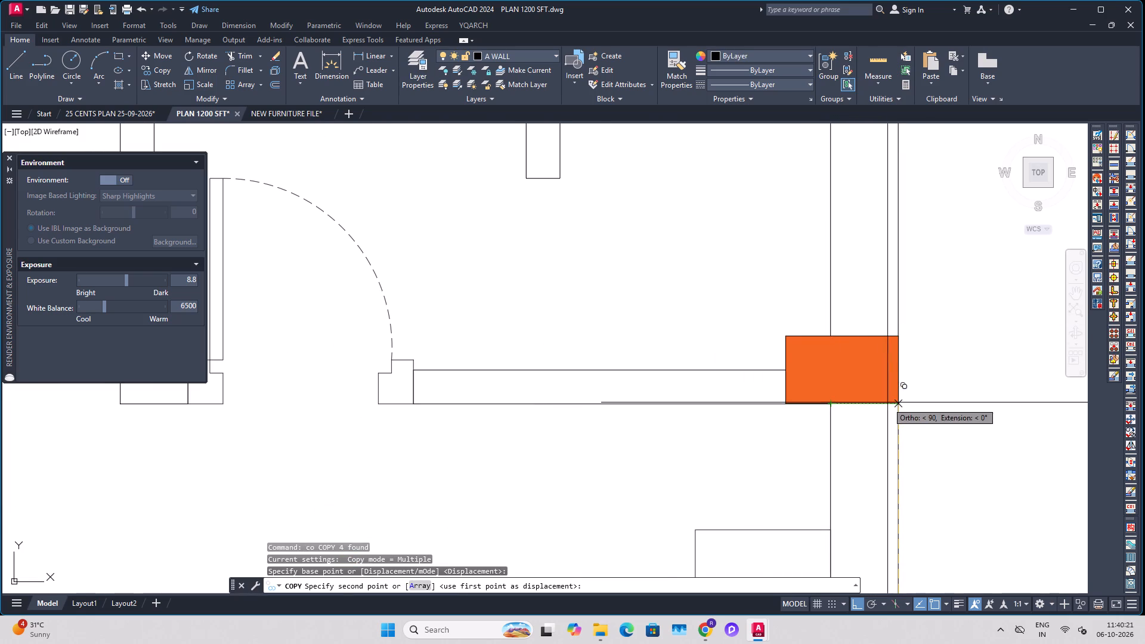
click(898, 401)
key(Escape)
key(Escape)
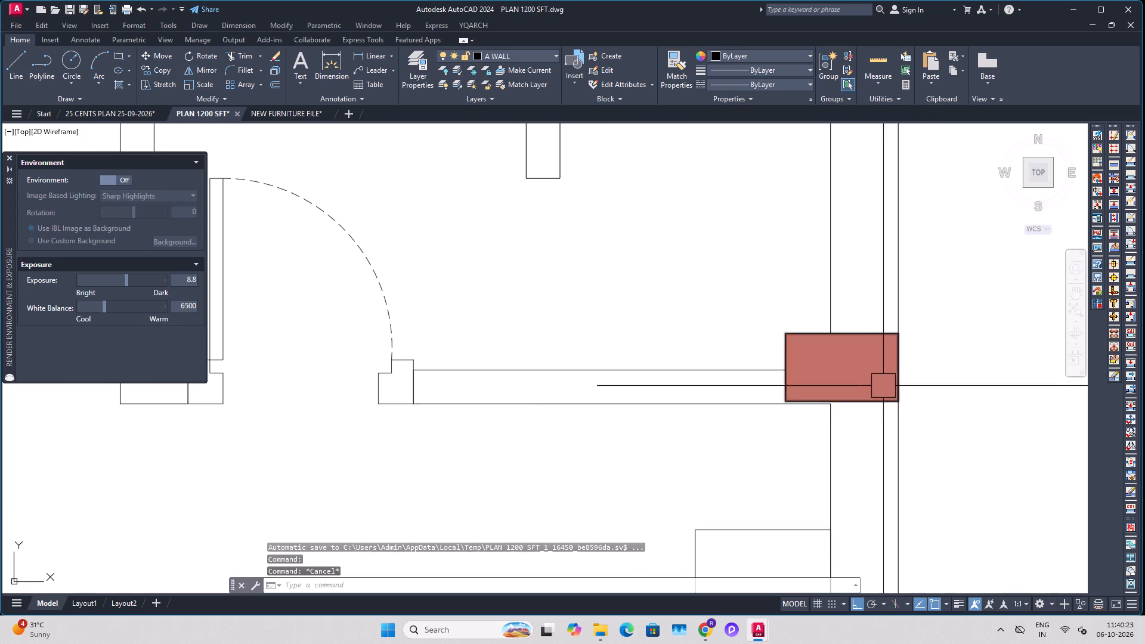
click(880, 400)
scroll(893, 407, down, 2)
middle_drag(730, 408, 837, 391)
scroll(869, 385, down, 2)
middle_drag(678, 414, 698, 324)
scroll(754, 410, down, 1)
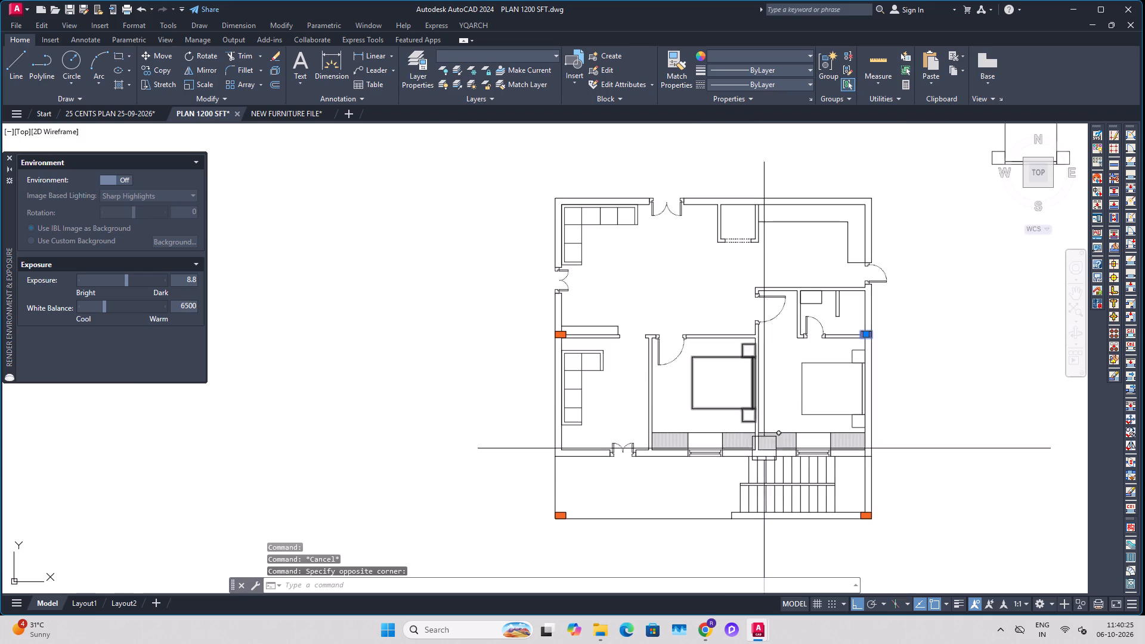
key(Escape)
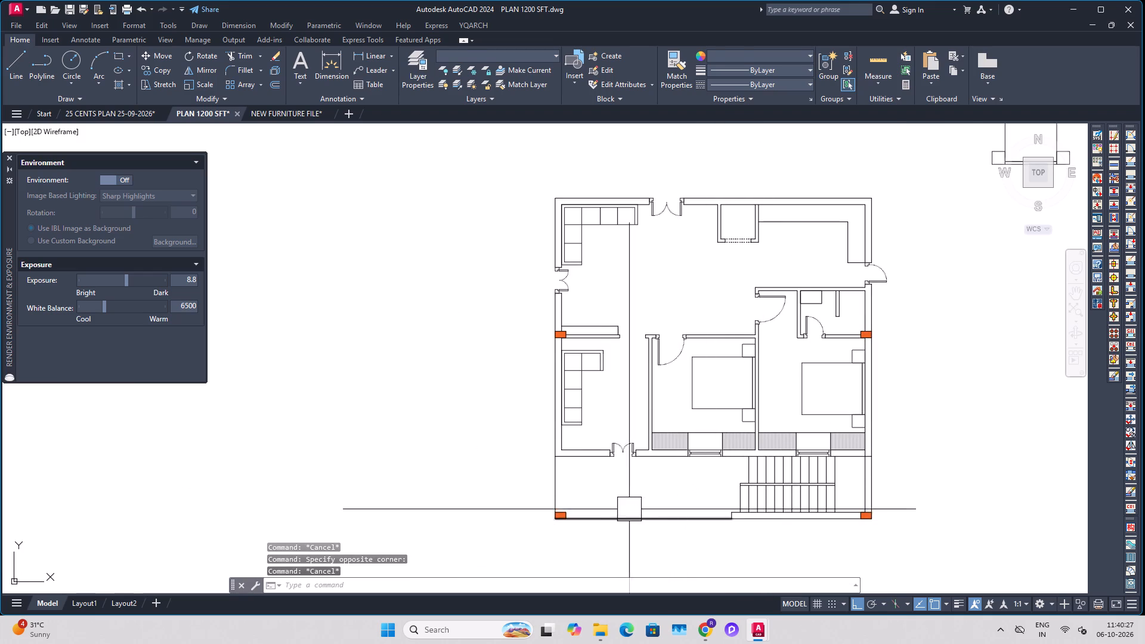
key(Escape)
Copy the southwest corner column east along the front line to just short of the stair wall's west end.
scroll(619, 515, up, 2)
click(482, 507)
key(c)
key(o)
key(space)
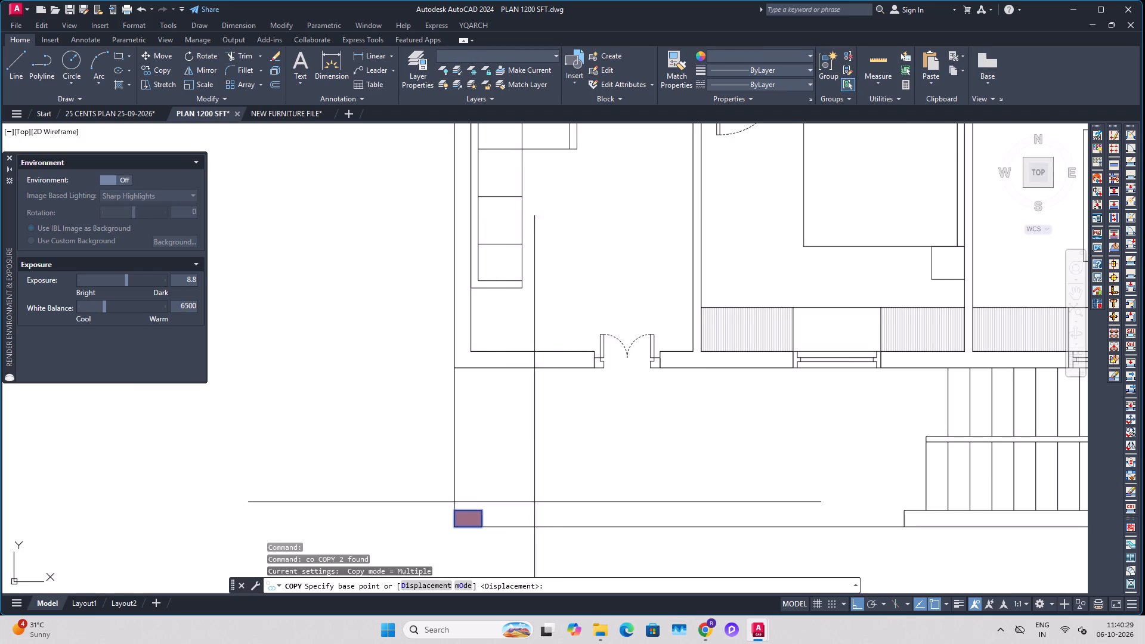
click(484, 511)
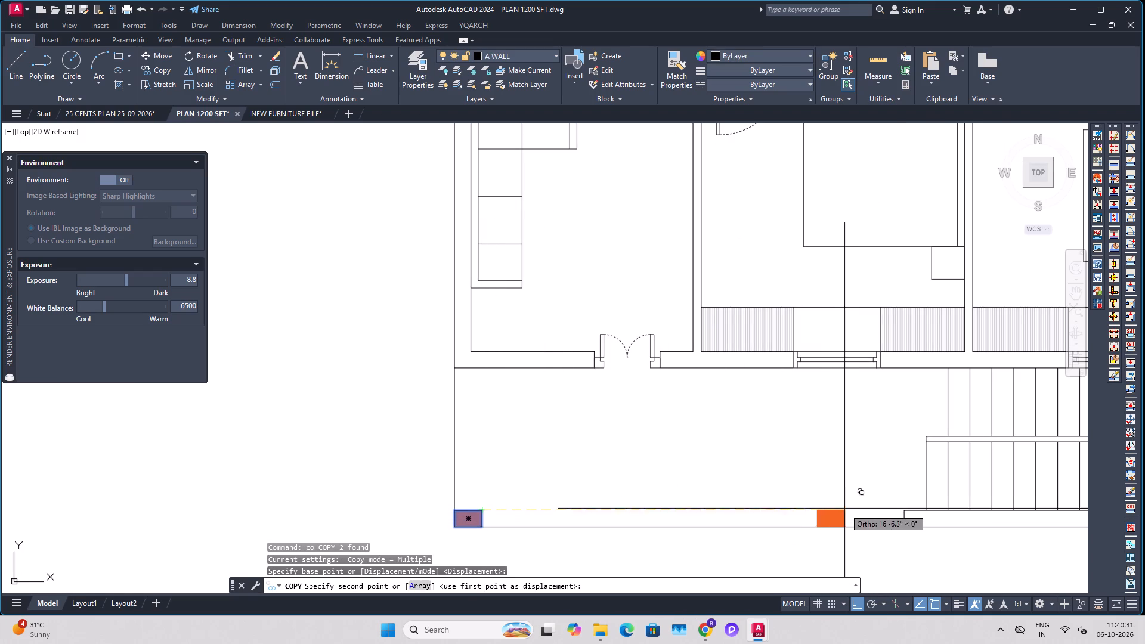
click(856, 503)
key(Escape)
Add a linear dimension for the clear gap between the southwest corner column and the intermediate column on the front line.
scroll(828, 504, down, 2)
middle_drag(882, 518, 846, 513)
scroll(835, 508, up, 1)
middle_drag(903, 529, 770, 517)
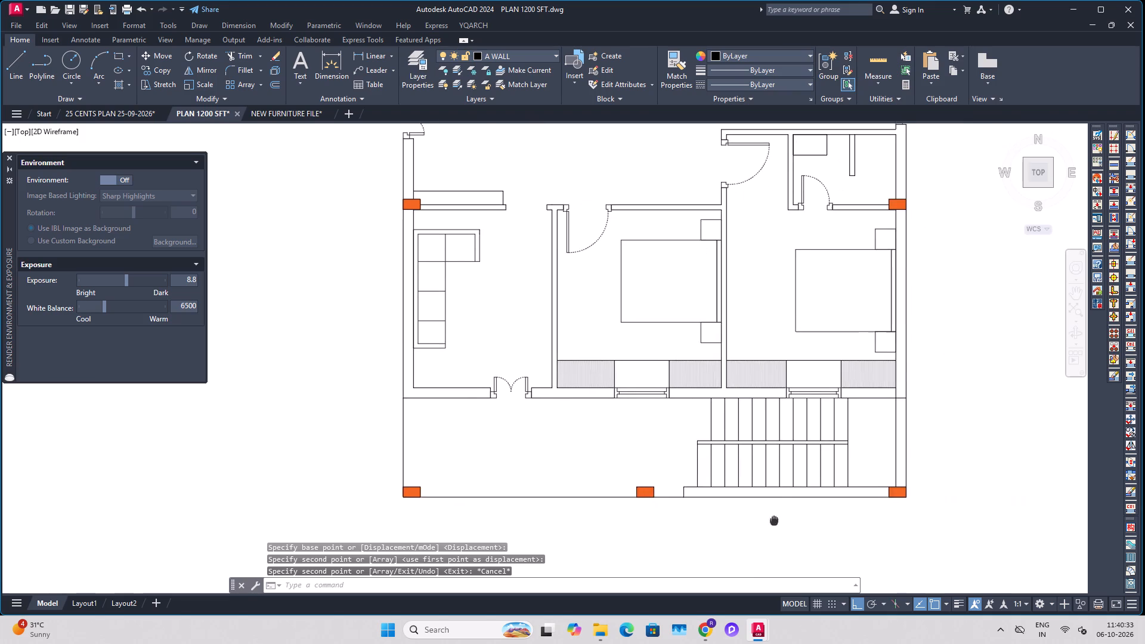
middle_drag(770, 517, 770, 518)
click(380, 49)
click(375, 61)
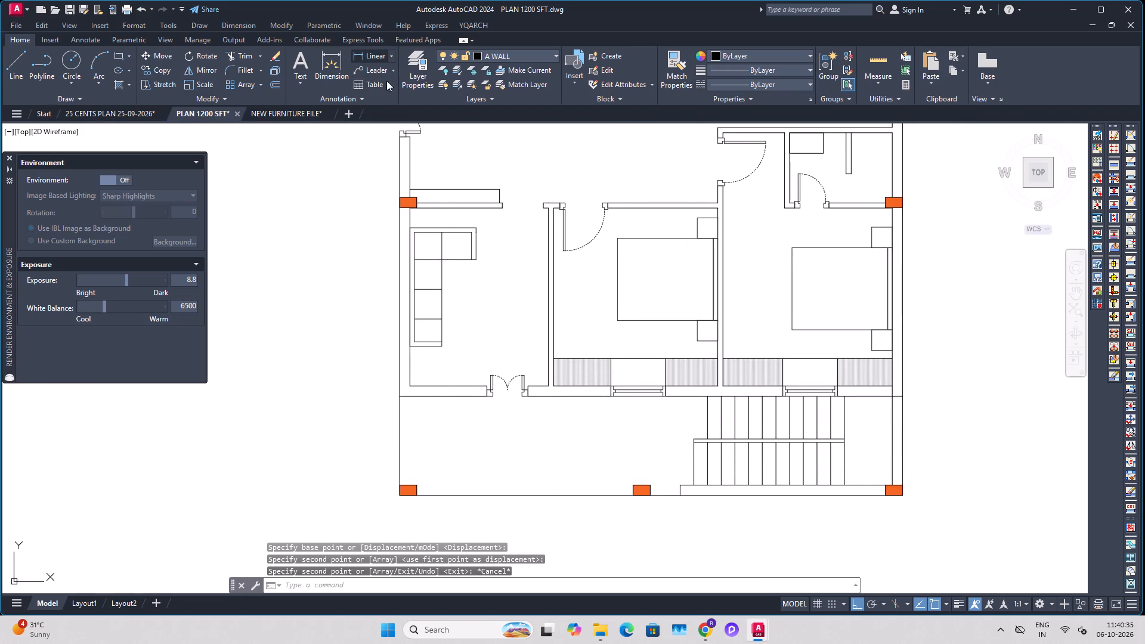
scroll(395, 420, up, 2)
middle_drag(466, 515, 443, 353)
click(420, 434)
middle_drag(645, 447, 608, 444)
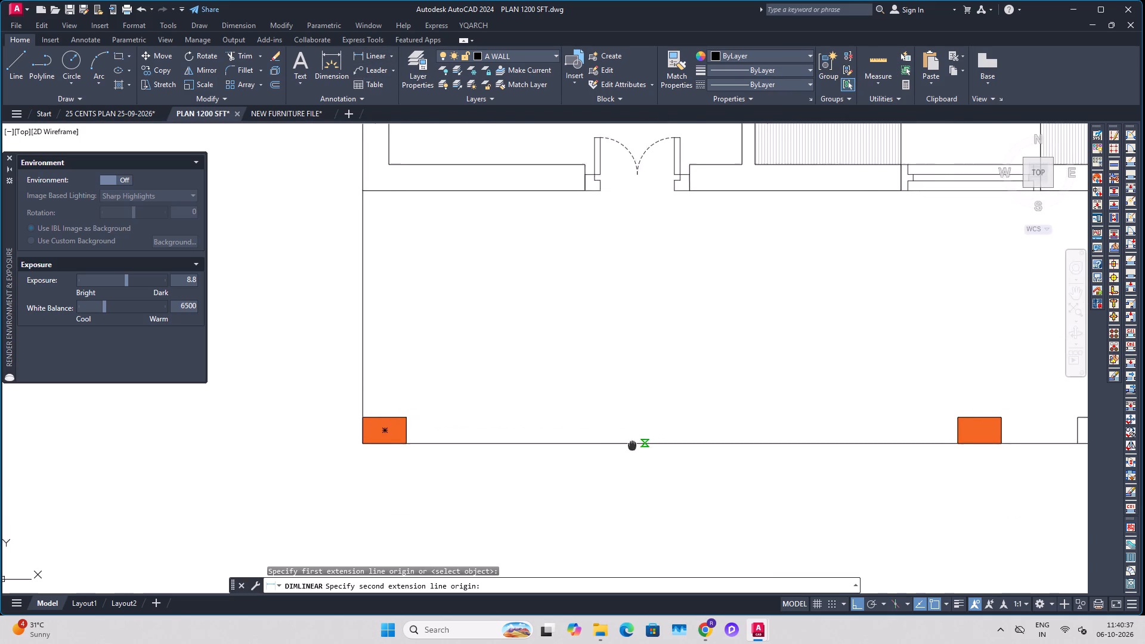
middle_drag(608, 444, 598, 444)
click(921, 430)
click(865, 409)
middle_drag(841, 402, 534, 400)
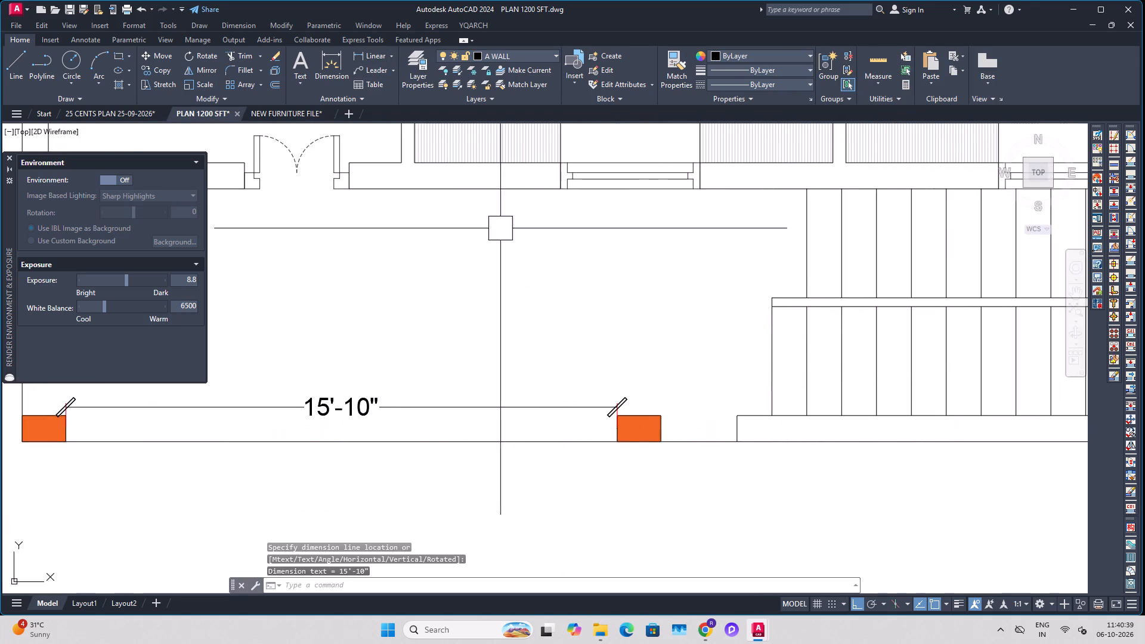
Add a linear dimension for the clear gap between the intermediate front column and the southeast corner column.
click(381, 58)
click(661, 431)
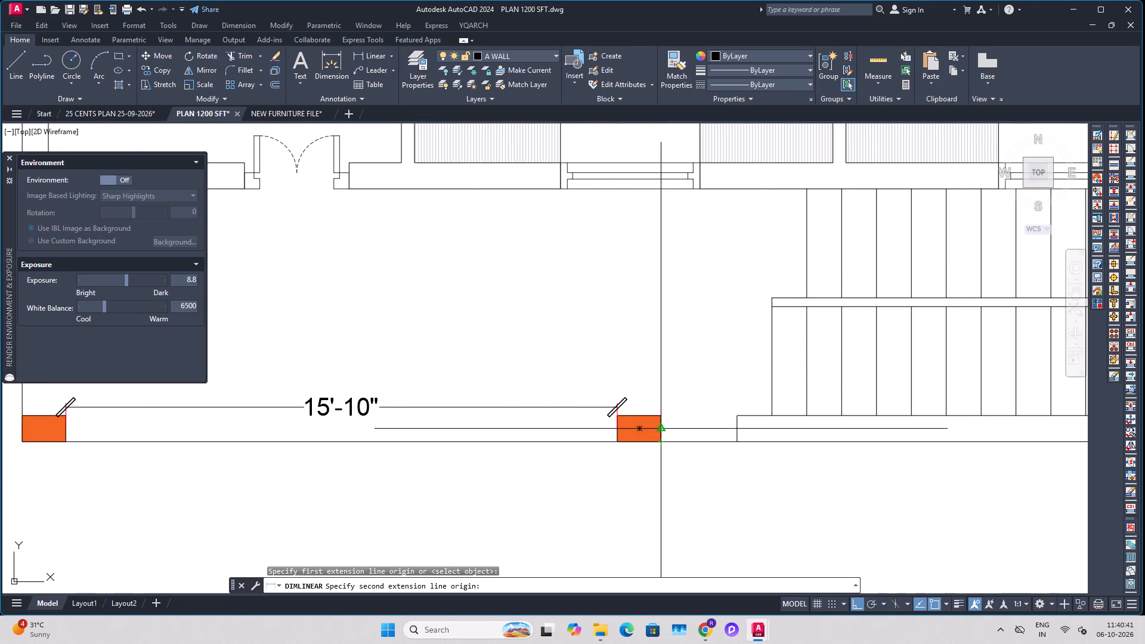
scroll(710, 448, down, 1)
middle_drag(786, 444, 646, 445)
scroll(933, 437, up, 1)
click(903, 439)
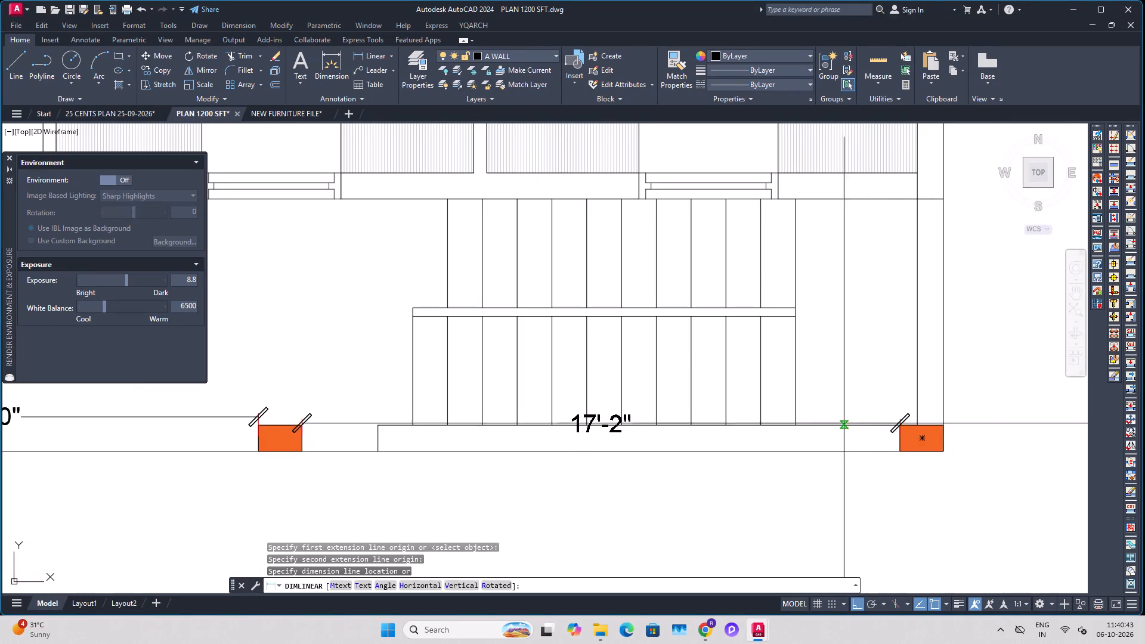
click(844, 423)
Move the intermediate front column 1' west along the front line.
middle_drag(539, 431, 768, 423)
scroll(729, 437, down, 1)
middle_drag(501, 461, 606, 494)
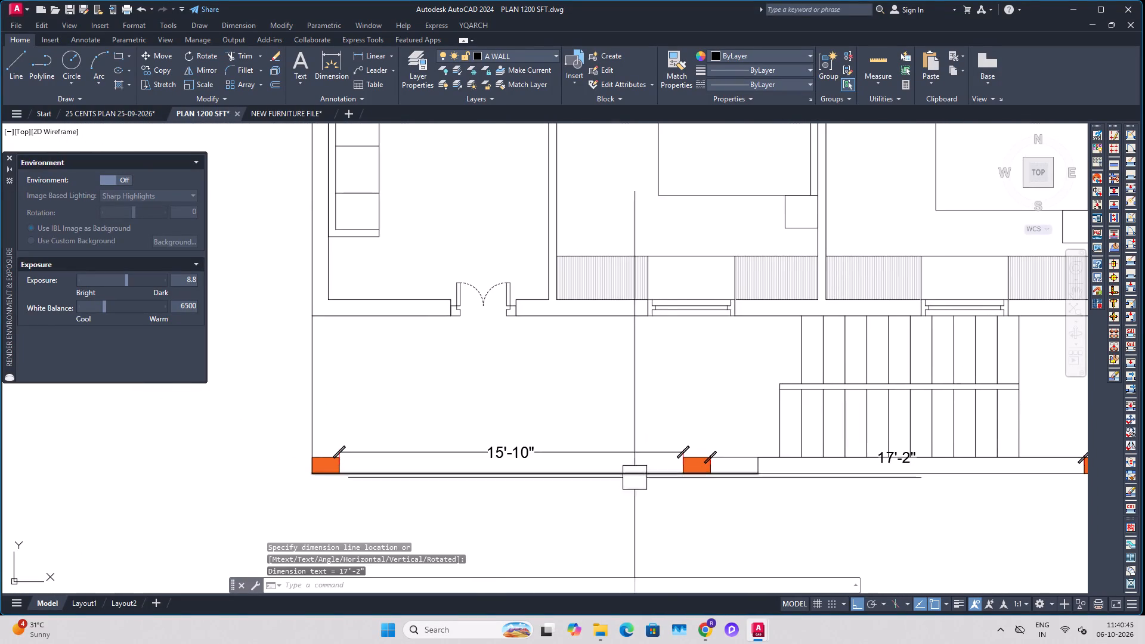
scroll(679, 485, up, 2)
scroll(708, 439, up, 1)
click(722, 425)
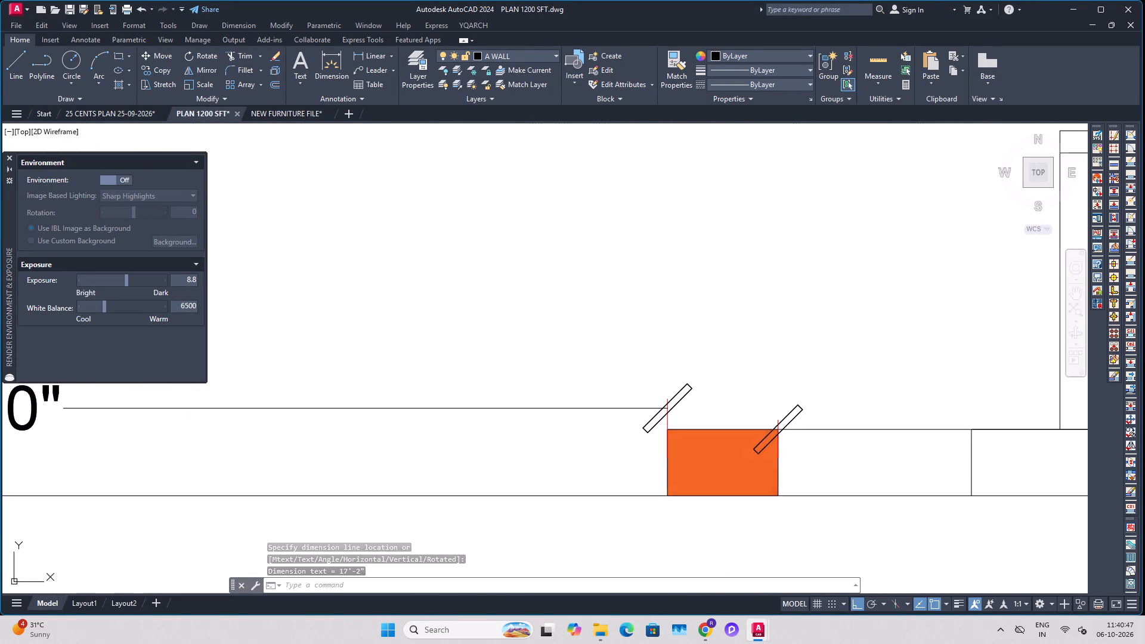
scroll(723, 425, down, 2)
middle_drag(751, 513, 746, 497)
text(m)
key(space)
click(750, 513)
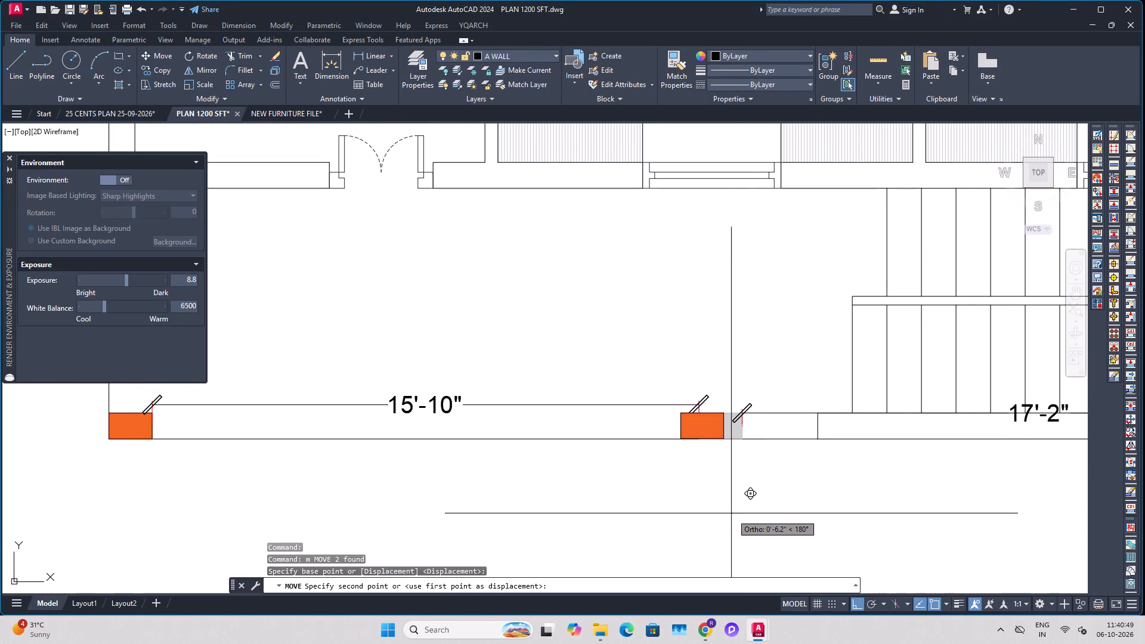
key(1)
key(apostrophe)
key(Return)
Move the intermediate front column 2' east along the front line.
click(713, 431)
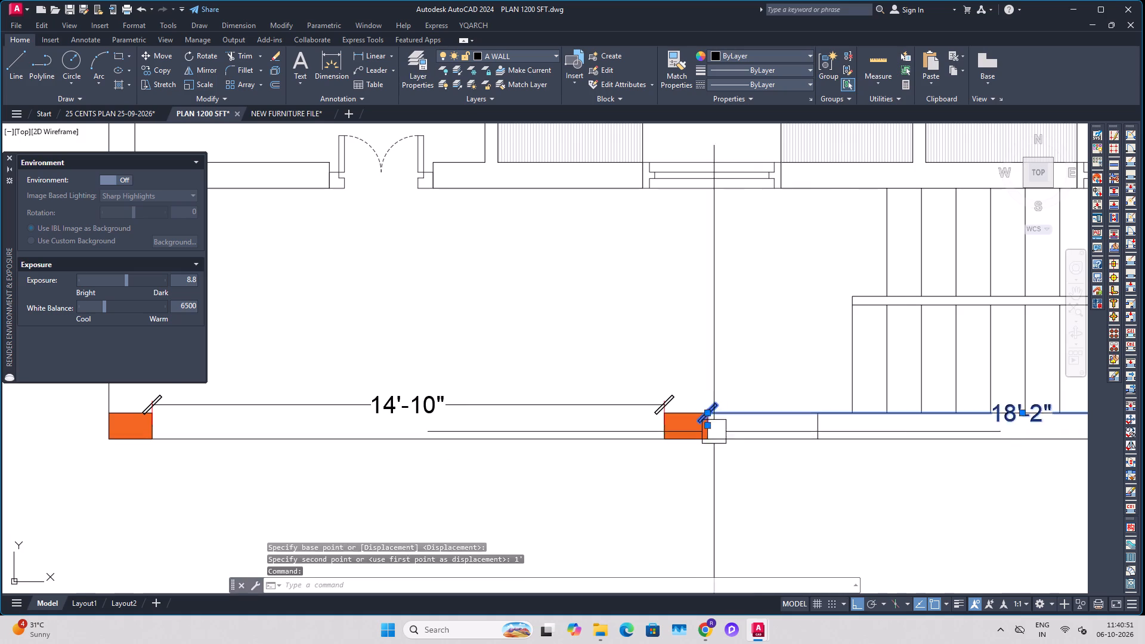
key(Escape)
scroll(698, 440, up, 1)
click(687, 429)
scroll(695, 478, down, 1)
key(m)
key(space)
click(690, 513)
text(2')
key(Return)
key(Escape)
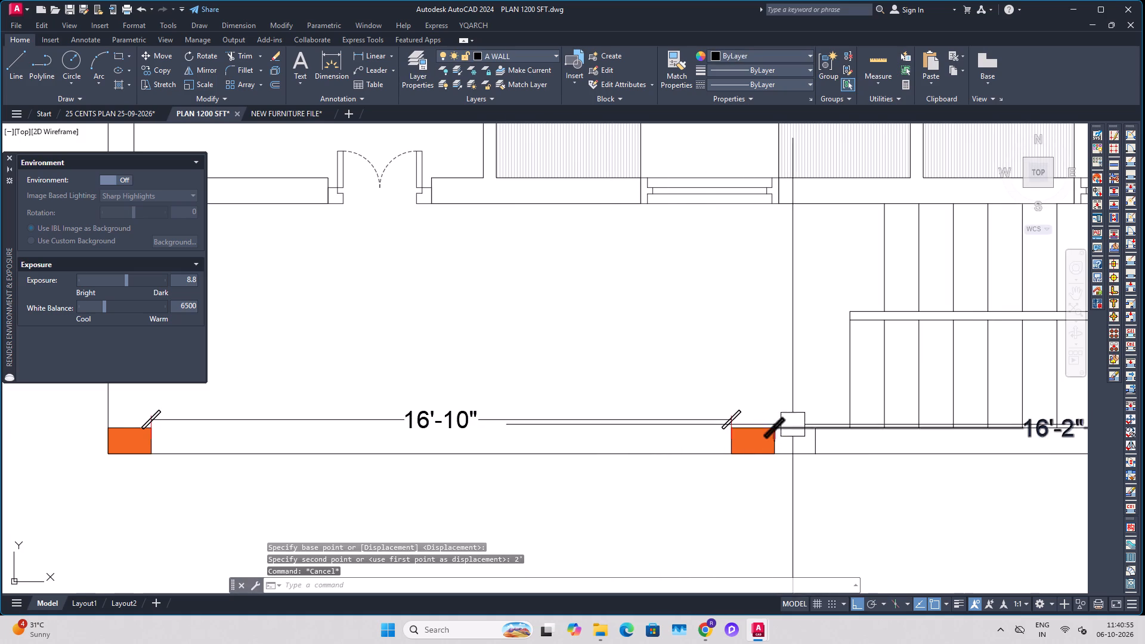
Delete both linear dimensions along the front column line.
click(793, 425)
click(682, 423)
scroll(685, 462, down, 2)
key(Delete)
Draw vertical construction lines through the west and east edges of the intermediate front column.
middle_drag(742, 412, 734, 493)
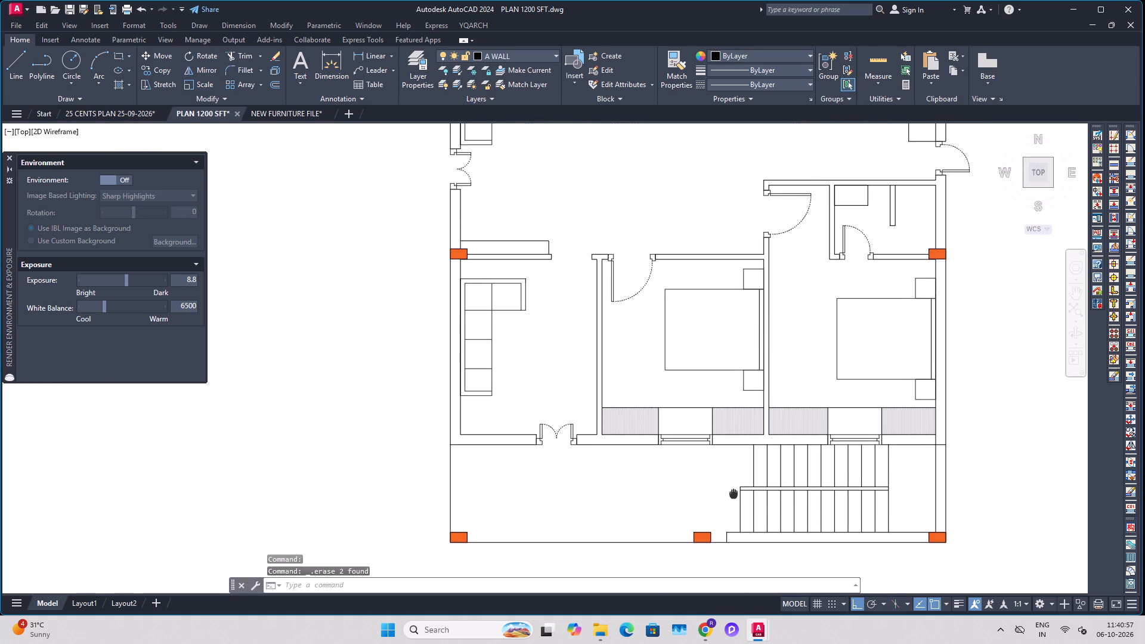
middle_drag(734, 493, 727, 469)
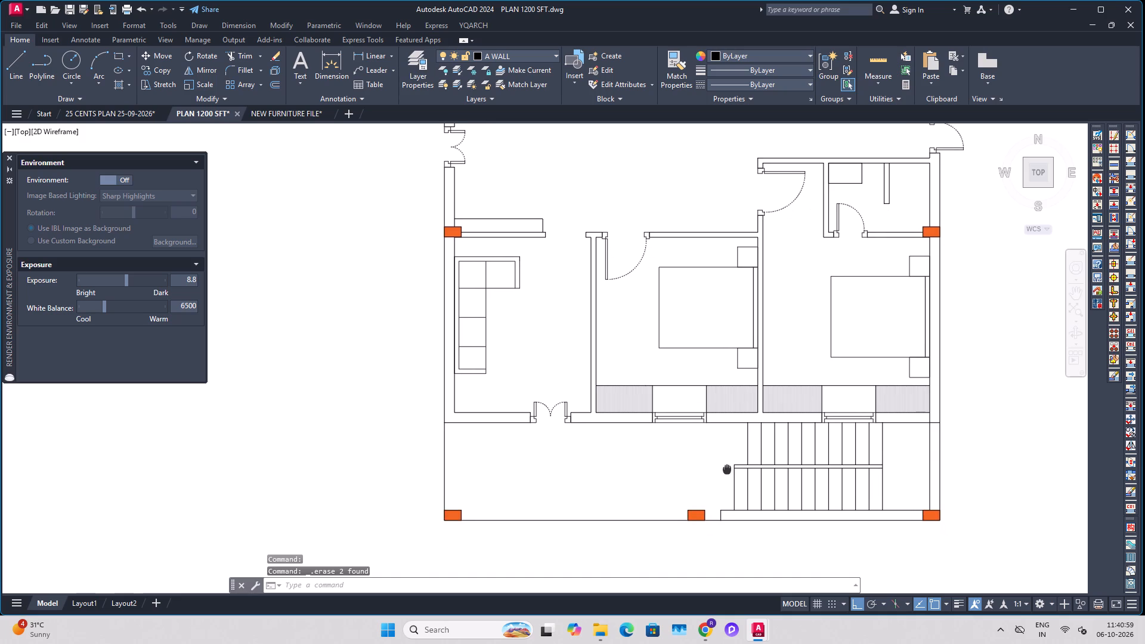
middle_drag(727, 469, 725, 481)
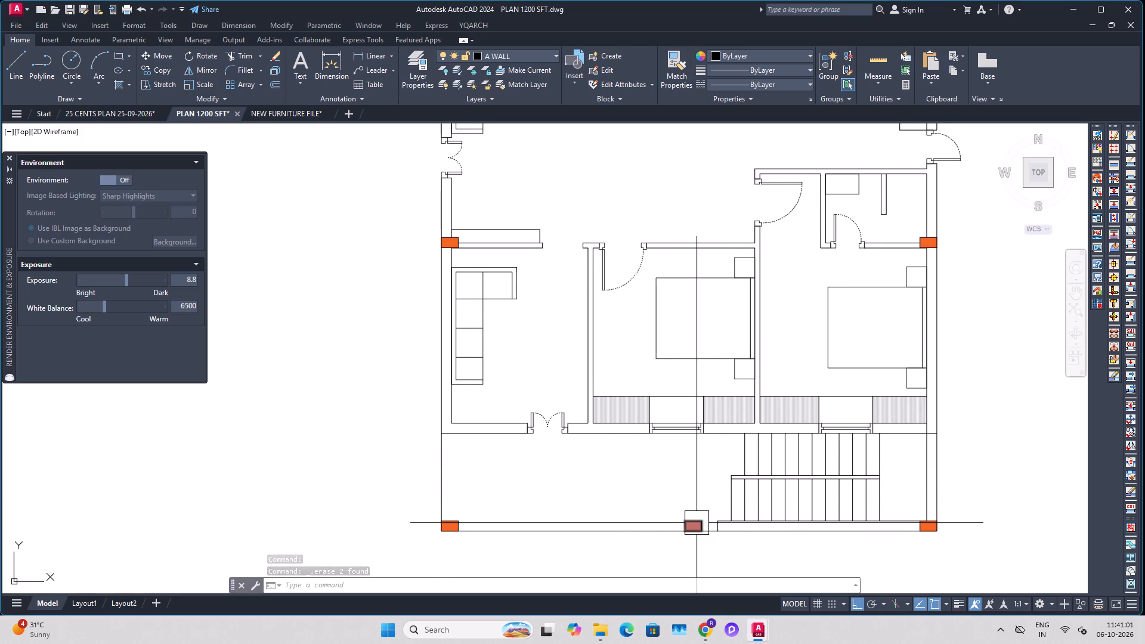
key(x)
text(l v)
key(space)
scroll(686, 530, up, 2)
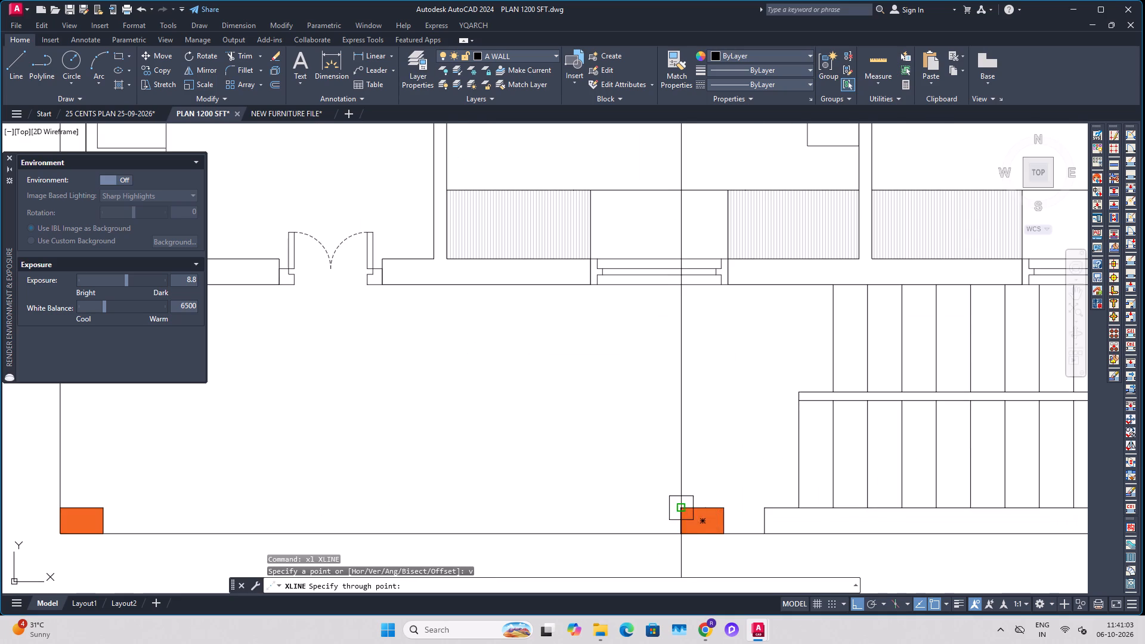
click(682, 507)
click(724, 514)
key(Escape)
Copy the intermediate front column north between the construction lines onto the middle bedroom's north wall, its base on the wall's south face.
click(710, 515)
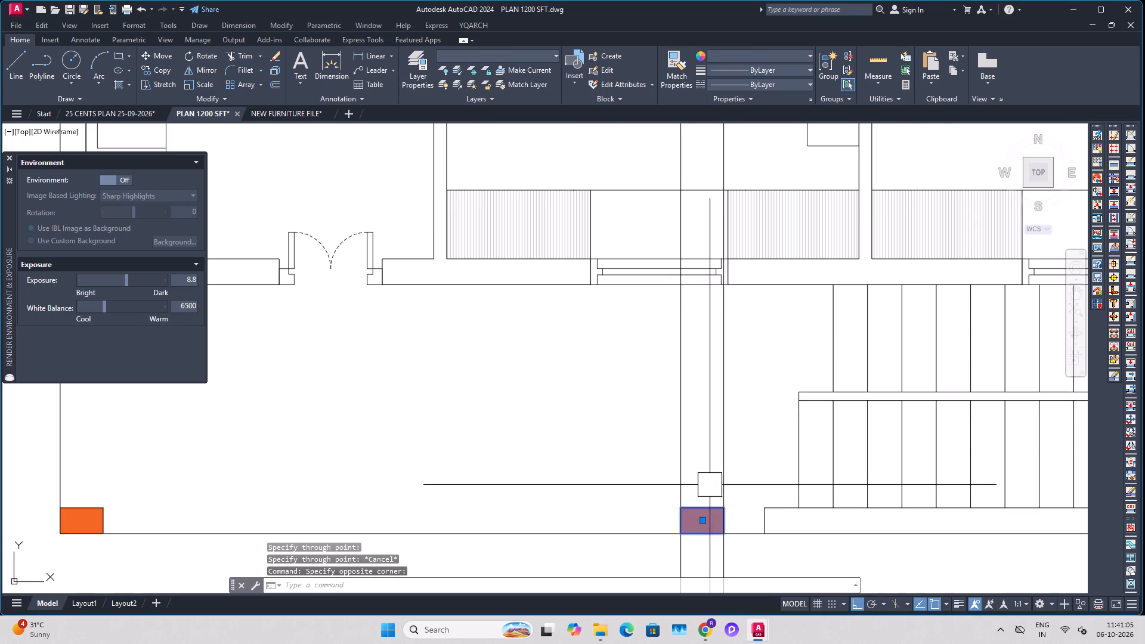
key(c)
key(o)
key(space)
click(684, 535)
scroll(681, 522, down, 1)
middle_drag(700, 379, 713, 527)
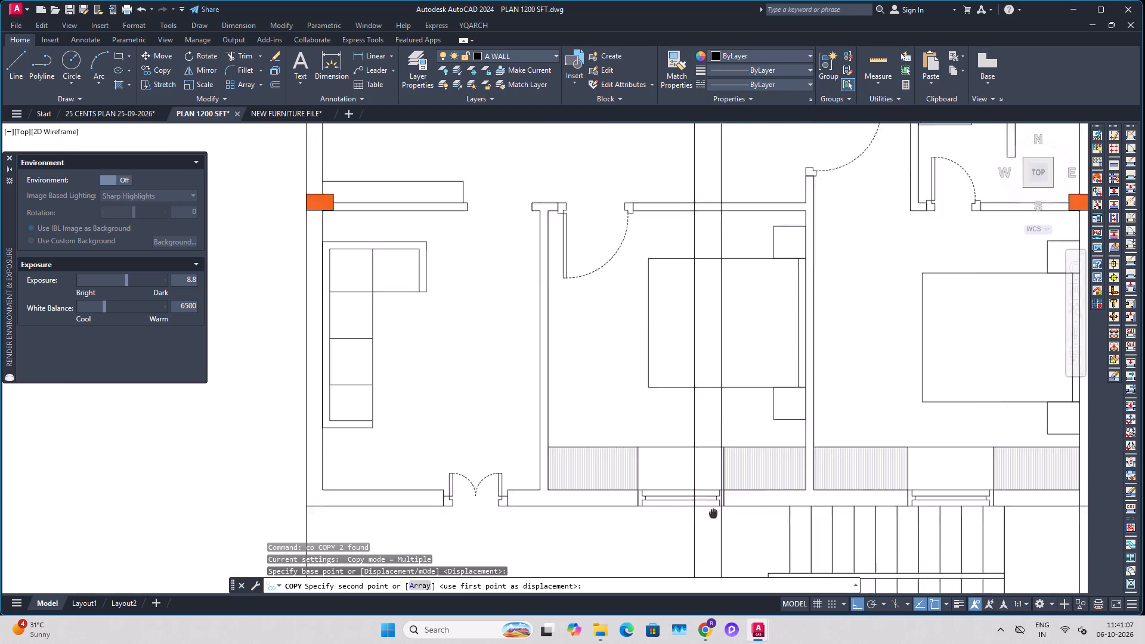
middle_drag(713, 527, 714, 589)
middle_drag(713, 423, 713, 471)
scroll(695, 338, up, 2)
click(694, 332)
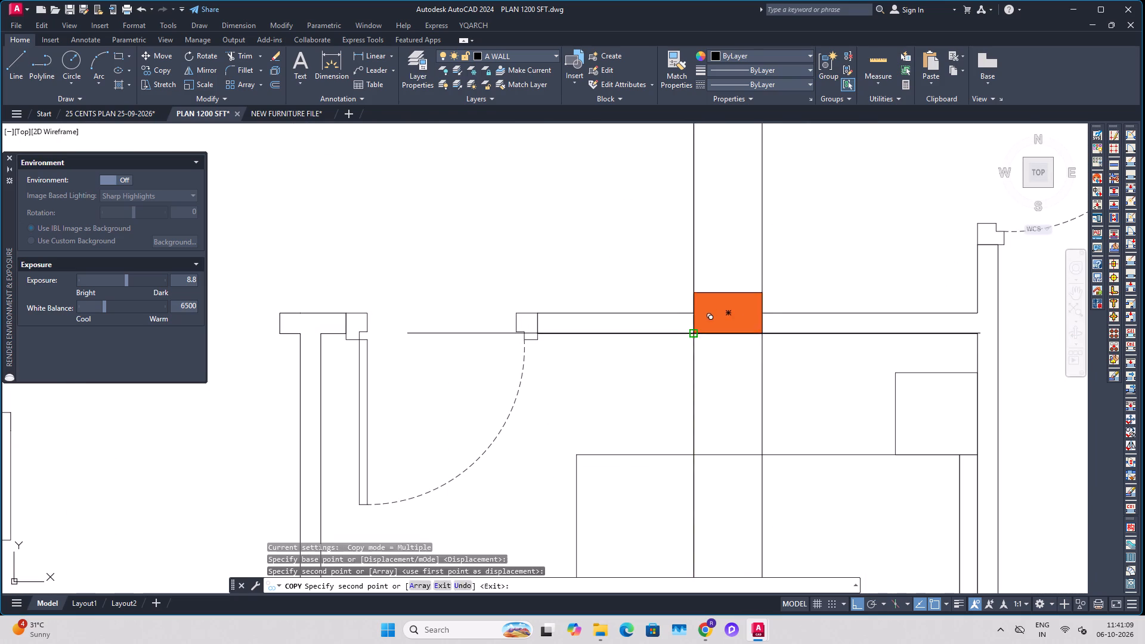
key(Escape)
Move the new bedroom-wall column south until its top edge is flush with the wall's north face.
click(710, 292)
key(m)
key(space)
click(759, 292)
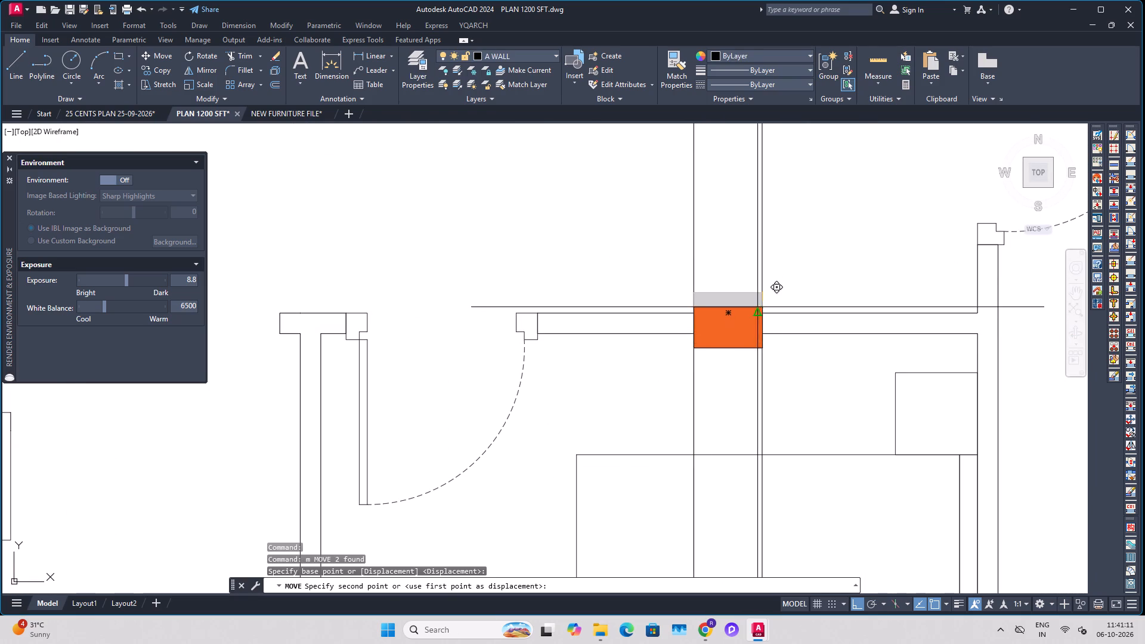
click(763, 315)
key(Escape)
Draw a horizontal construction line along the north face of the middle bedroom wall, through the column's top edge.
scroll(716, 361, down, 1)
middle_drag(778, 359, 724, 392)
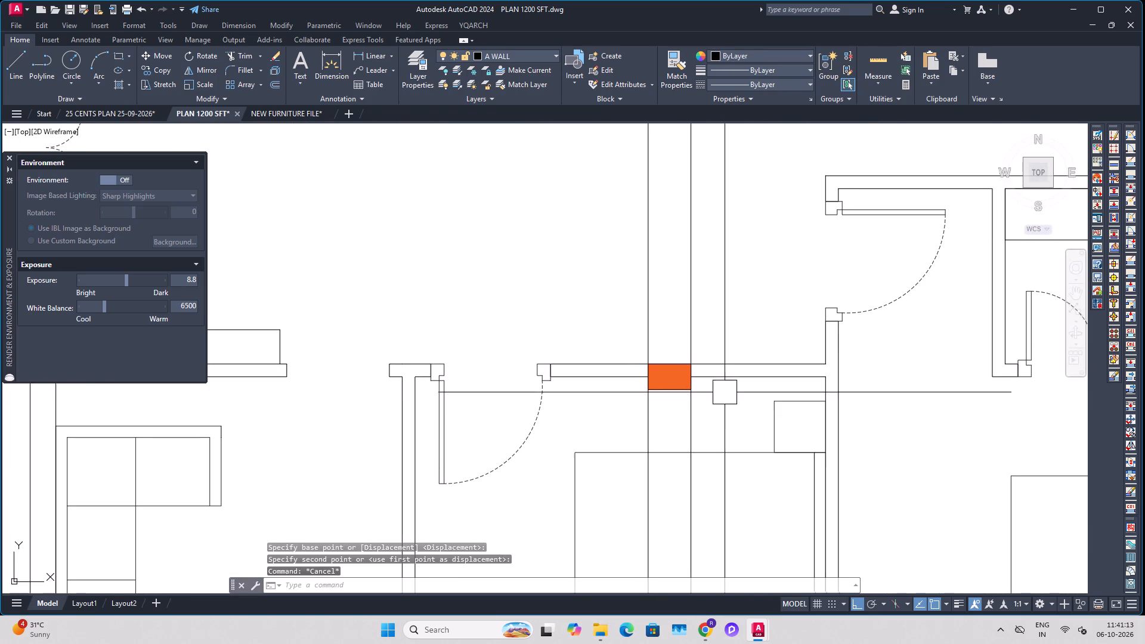
key(x)
text(l h)
key(space)
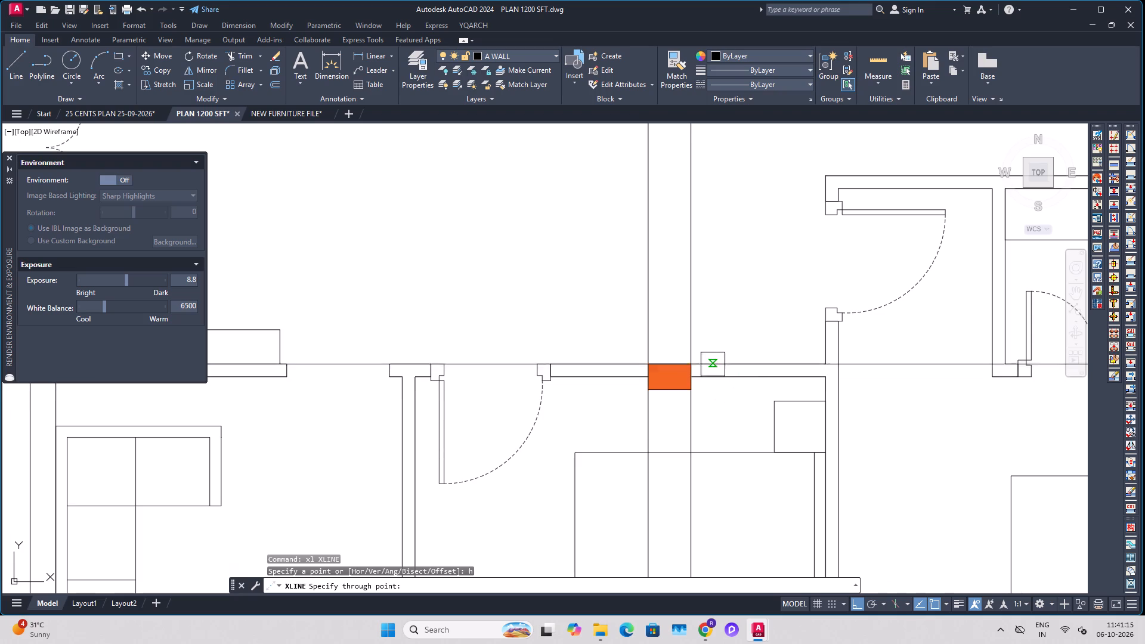
click(694, 363)
key(Escape)
Move the east outer-wall column beside the bathroom south so its top edge meets the horizontal construction line.
scroll(679, 378, down, 2)
middle_drag(868, 411, 770, 423)
scroll(804, 379, up, 3)
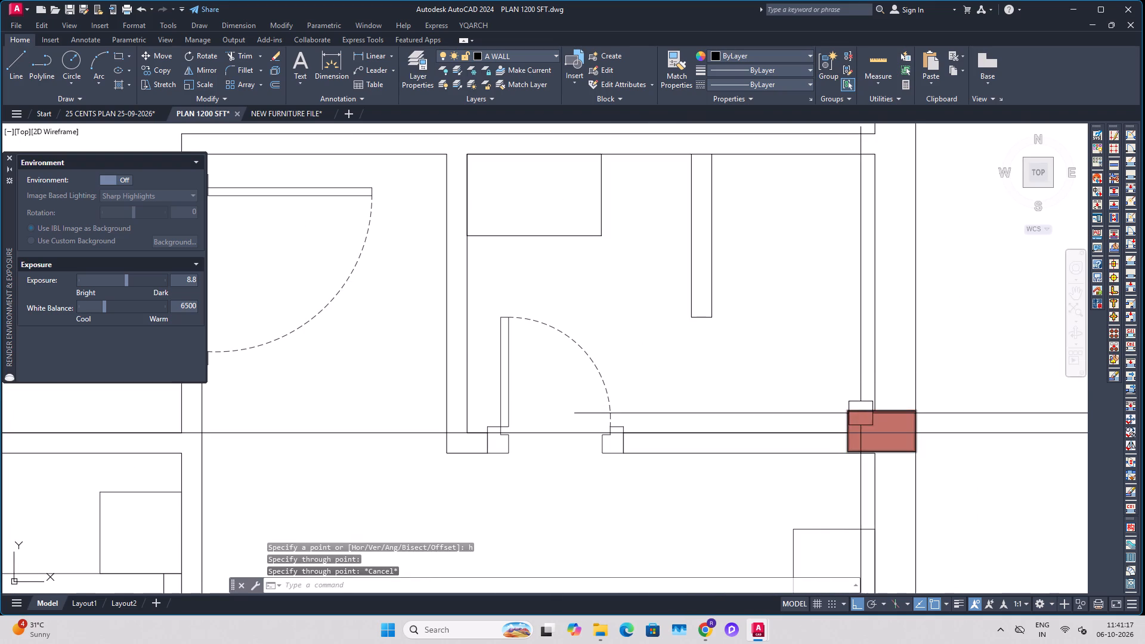
click(861, 413)
key(m)
key(space)
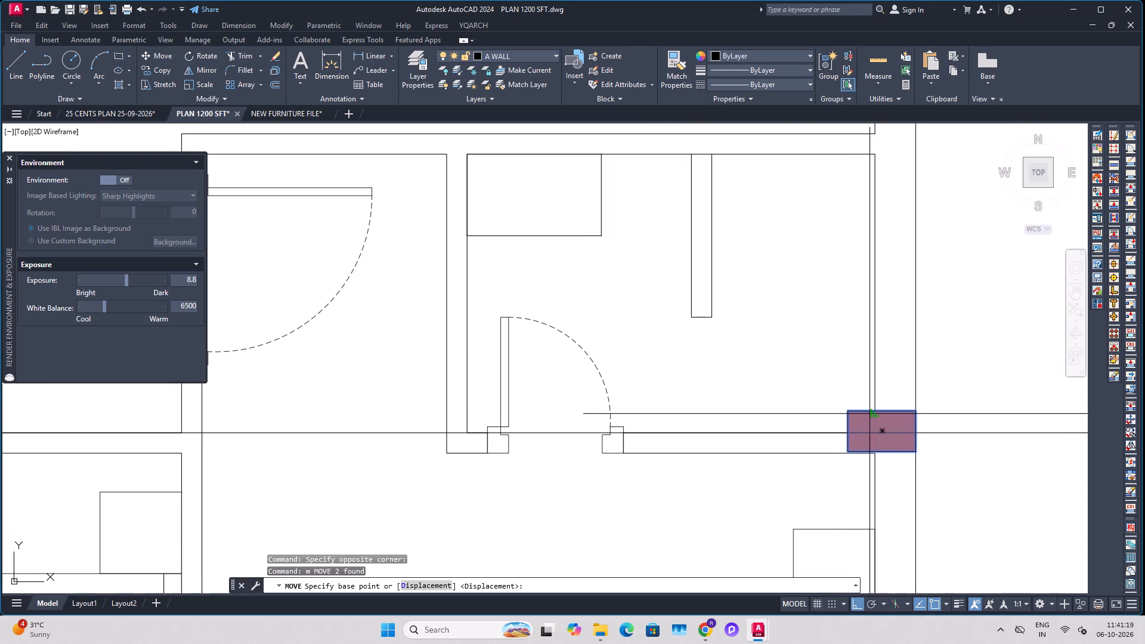
click(915, 411)
click(915, 433)
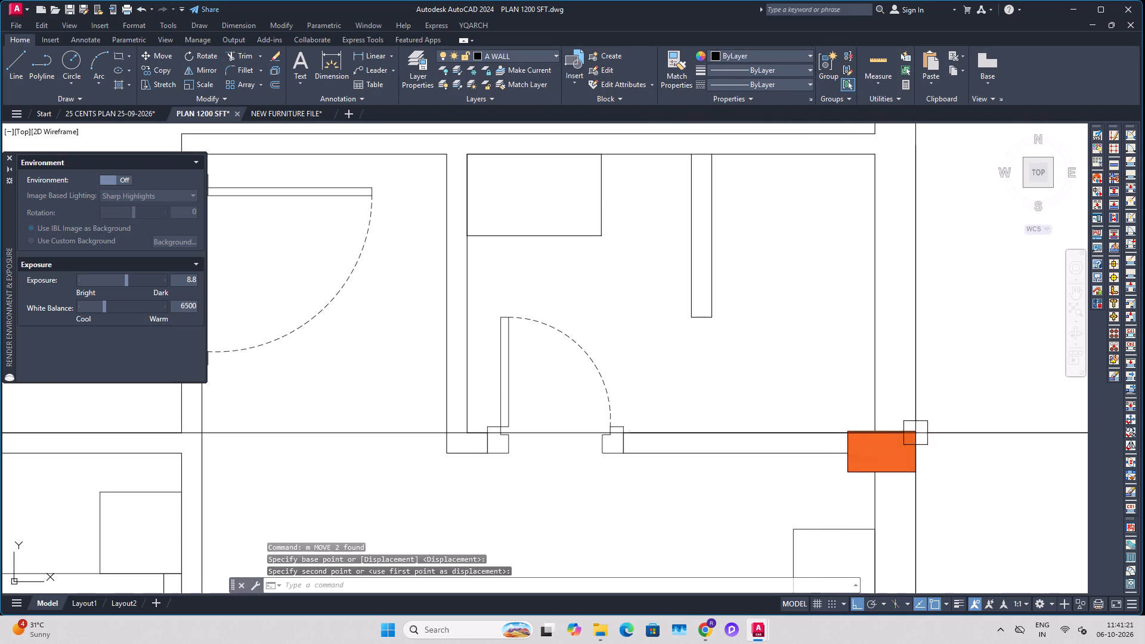
Nudge the same east column south so its northwest corner sits exactly on the wall's north face line.
scroll(815, 442, up, 3)
click(905, 447)
middle_drag(906, 450, 858, 457)
key(m)
key(space)
scroll(872, 443, up, 2)
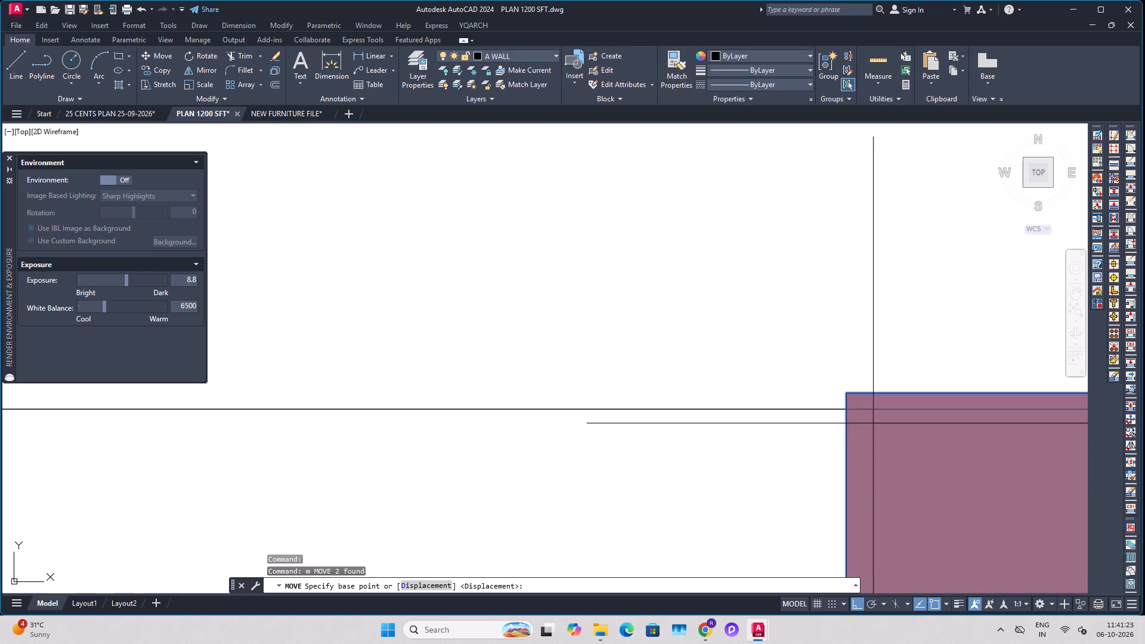
click(847, 393)
click(848, 410)
scroll(872, 393, down, 5)
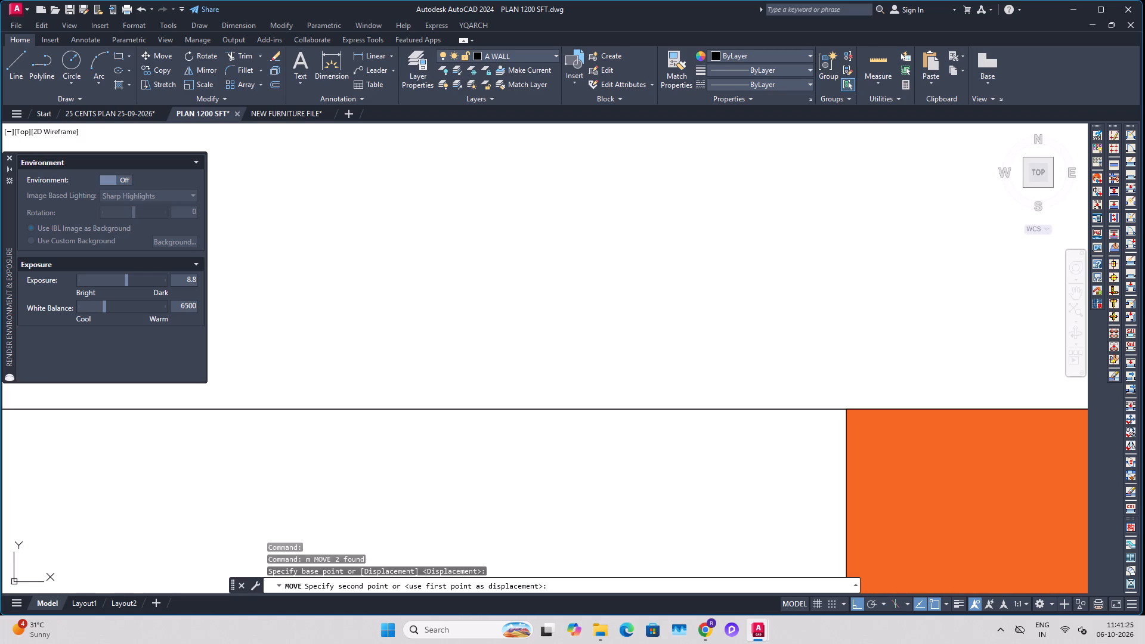
key(Escape)
key(Escape)
key(Escape)
Save the drawing.
scroll(765, 451, down, 4)
middle_drag(512, 457, 820, 453)
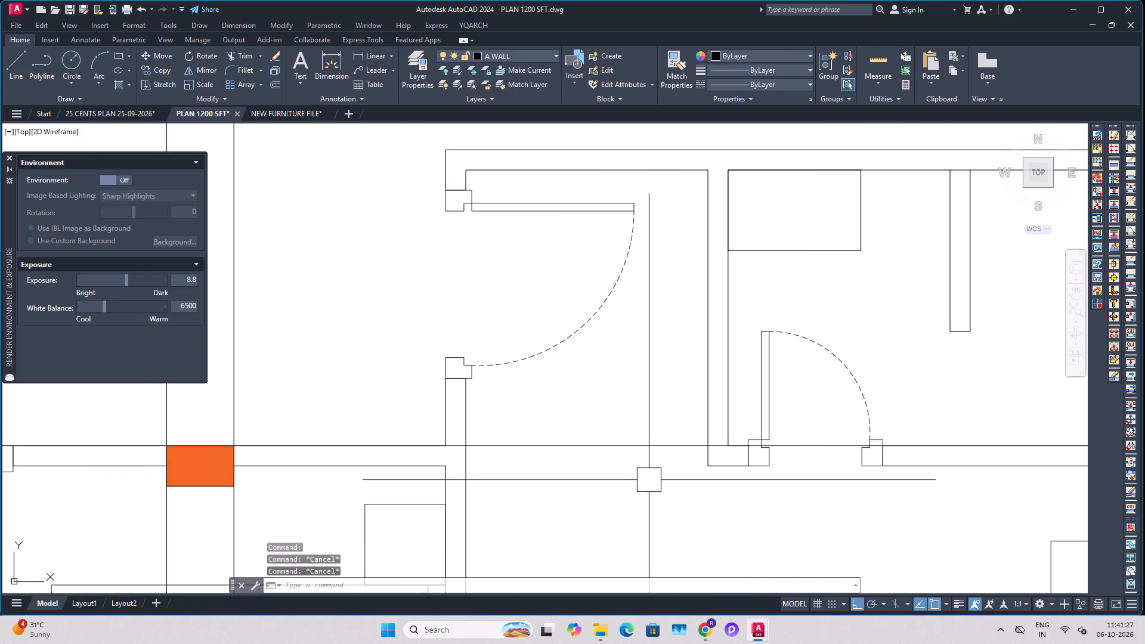
key(ctrl+s)
Move the west outer-wall column south so its top edge lies on the horizontal construction line.
middle_drag(498, 467, 694, 454)
scroll(699, 454, down, 2)
middle_drag(556, 454, 762, 448)
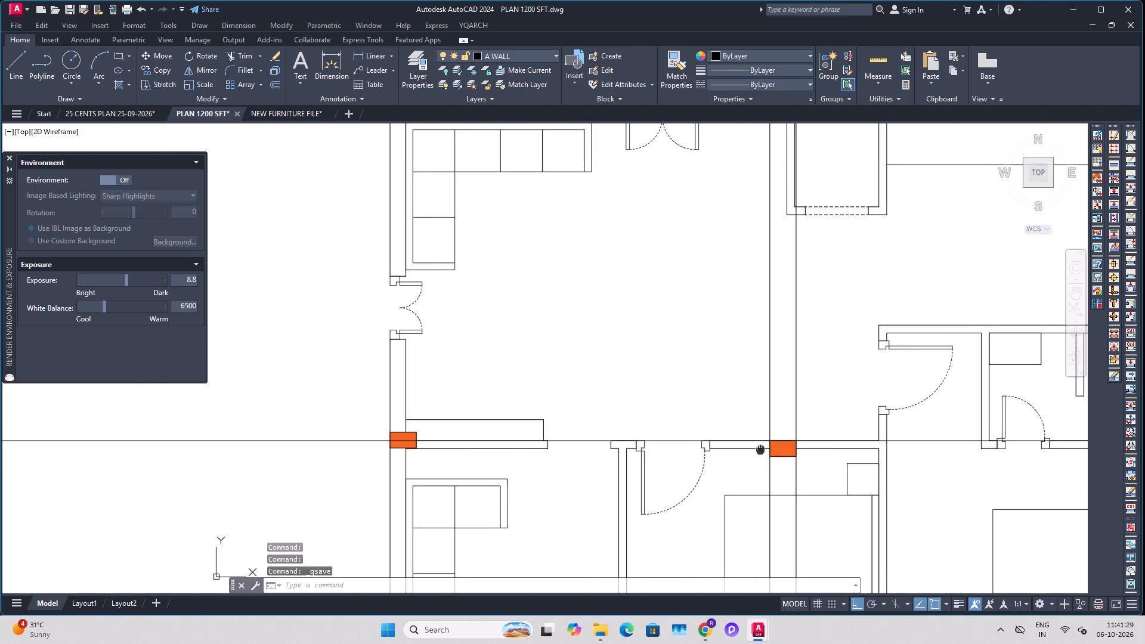
middle_drag(762, 448, 762, 448)
scroll(449, 436, up, 4)
click(412, 410)
middle_drag(471, 425, 549, 410)
key(m)
key(space)
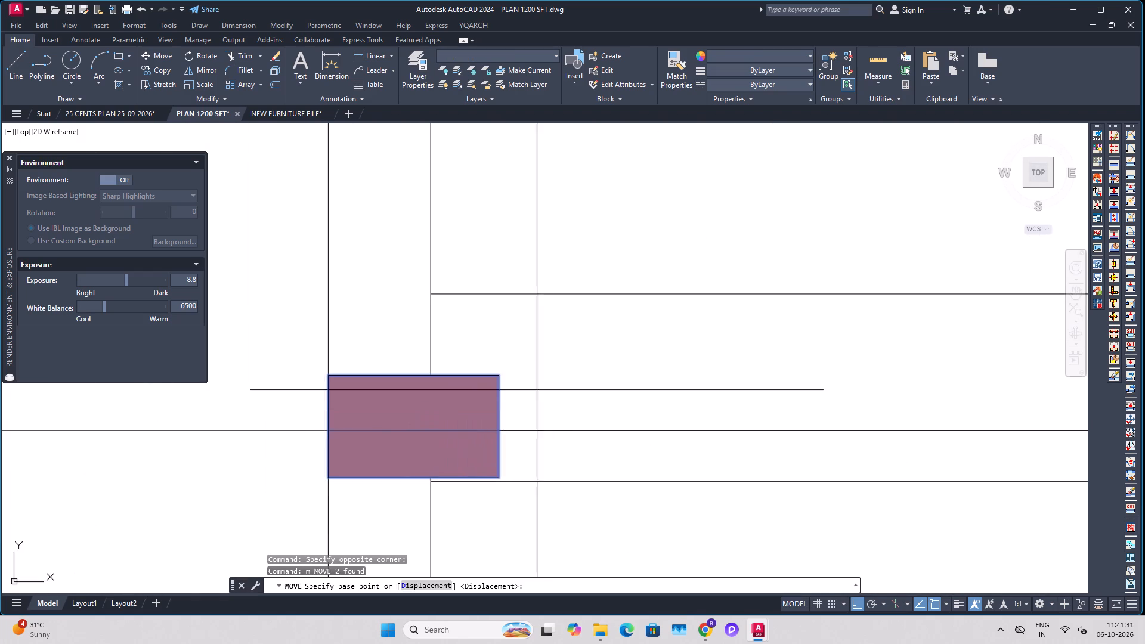
click(503, 374)
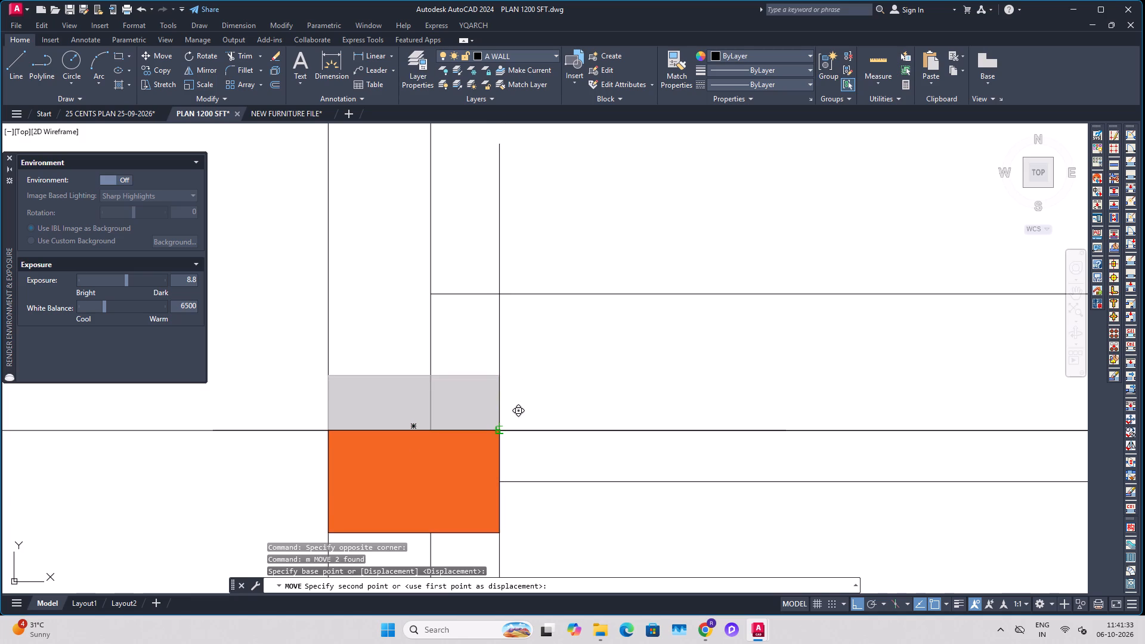
click(497, 431)
key(Escape)
Delete the horizontal construction line and the two vertical construction lines.
scroll(531, 391, down, 3)
key(Escape)
drag(415, 366, 410, 377)
click(380, 439)
scroll(457, 436, down, 2)
key(Delete)
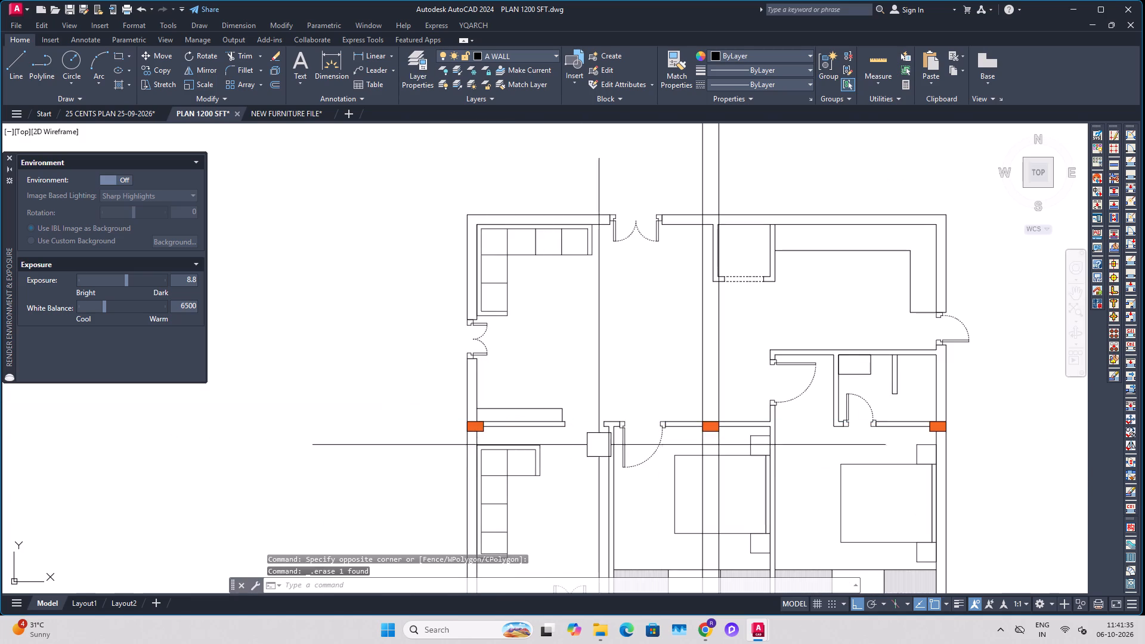
middle_drag(708, 448, 691, 459)
drag(720, 369, 710, 370)
click(638, 400)
key(Delete)
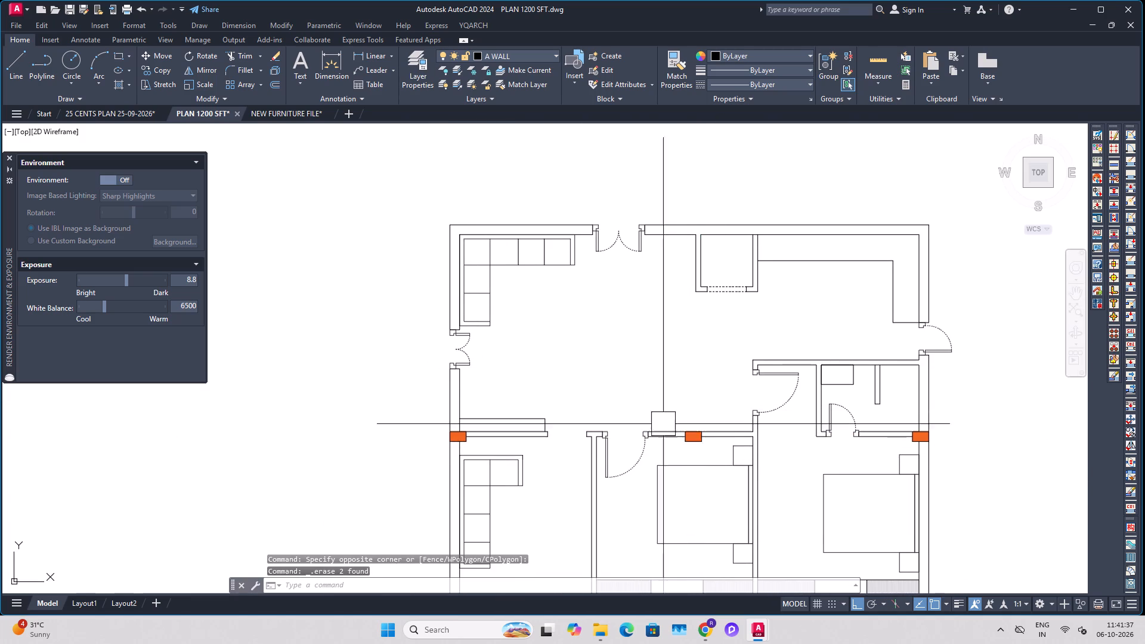
Copy the three columns of the middle row north so the east column's northeast corner lands on the outer wall's northeast corner.
scroll(449, 429, up, 2)
click(463, 462)
scroll(677, 460, down, 2)
scroll(790, 468, up, 1)
click(856, 454)
scroll(854, 466, down, 1)
middle_drag(859, 470, 722, 473)
scroll(908, 466, up, 2)
click(973, 456)
middle_drag(878, 486, 835, 491)
key(c)
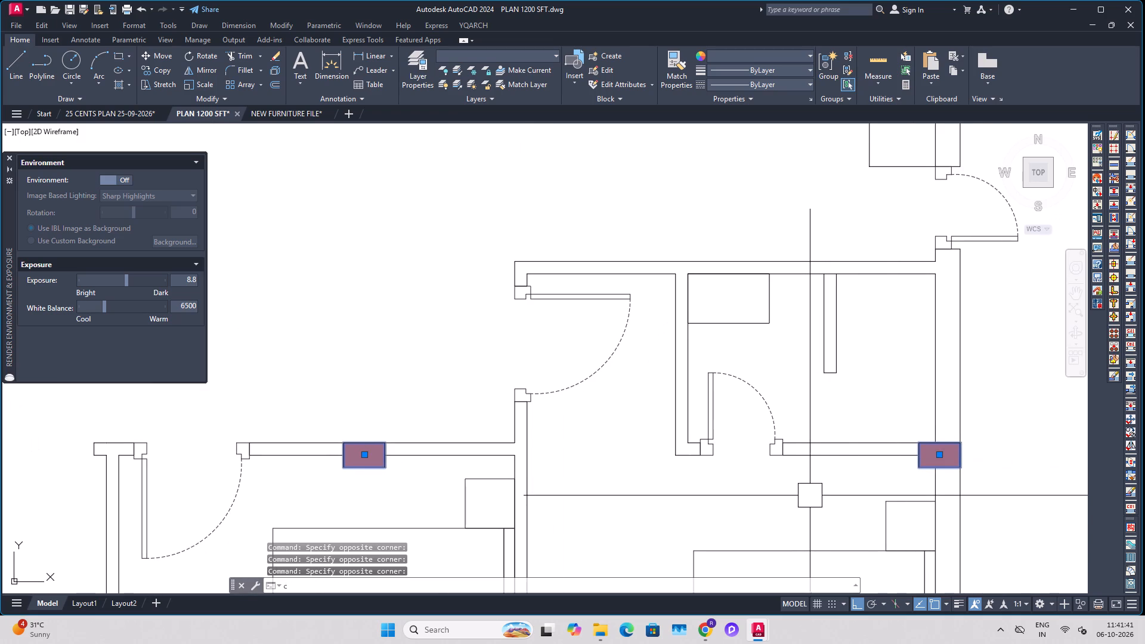
key(o)
key(space)
click(961, 442)
scroll(961, 411, down, 2)
middle_drag(968, 364, 979, 504)
scroll(1004, 348, up, 3)
scroll(868, 391, up, 2)
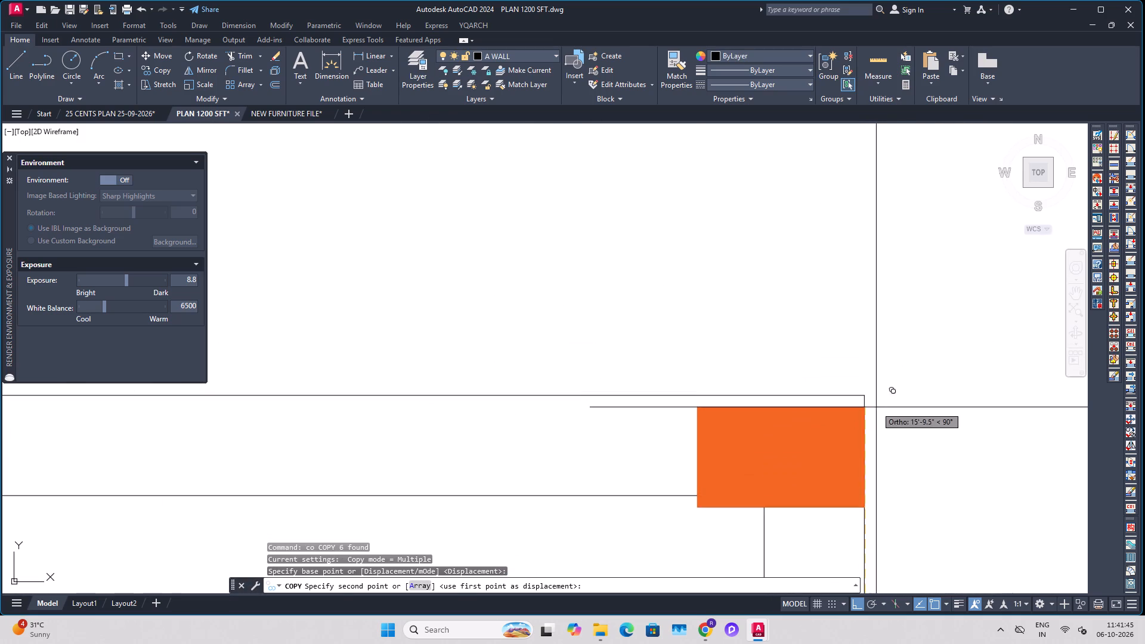
click(867, 394)
key(Escape)
key(Escape)
scroll(871, 376, down, 4)
middle_drag(926, 490, 880, 411)
scroll(875, 408, down, 2)
middle_drag(889, 490, 887, 420)
middle_drag(823, 416, 817, 367)
middle_drag(828, 466, 819, 414)
key(Escape)
key(Escape)
key(Escape)
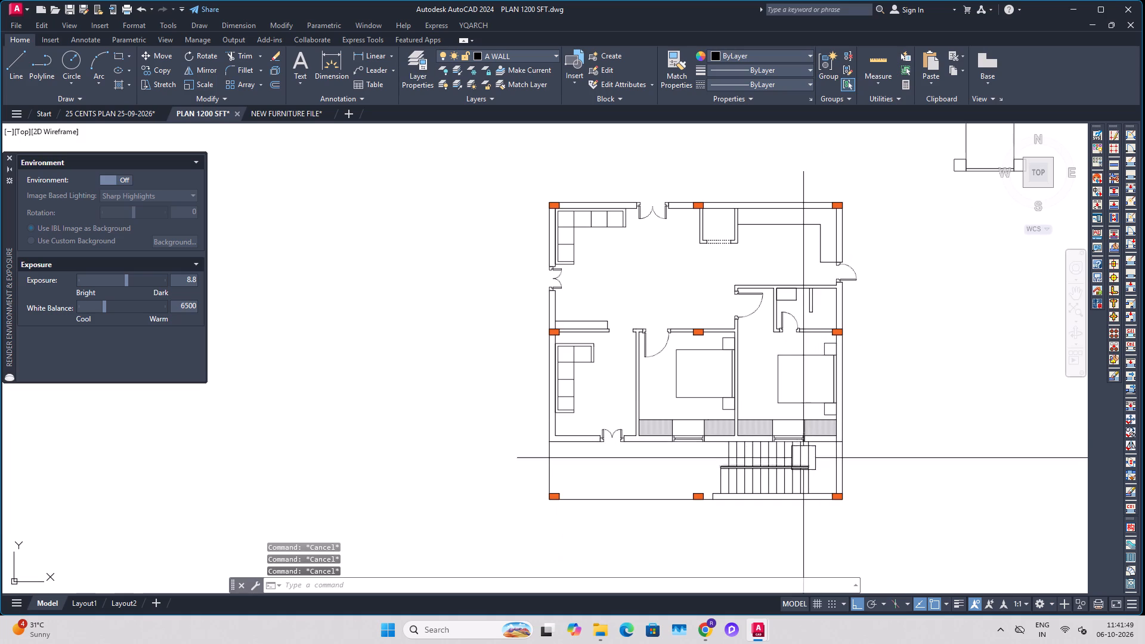
Move the short end line of the staircase's south wall west onto the east edge of the middle front column.
scroll(704, 512, up, 4)
click(767, 436)
key(m)
key(space)
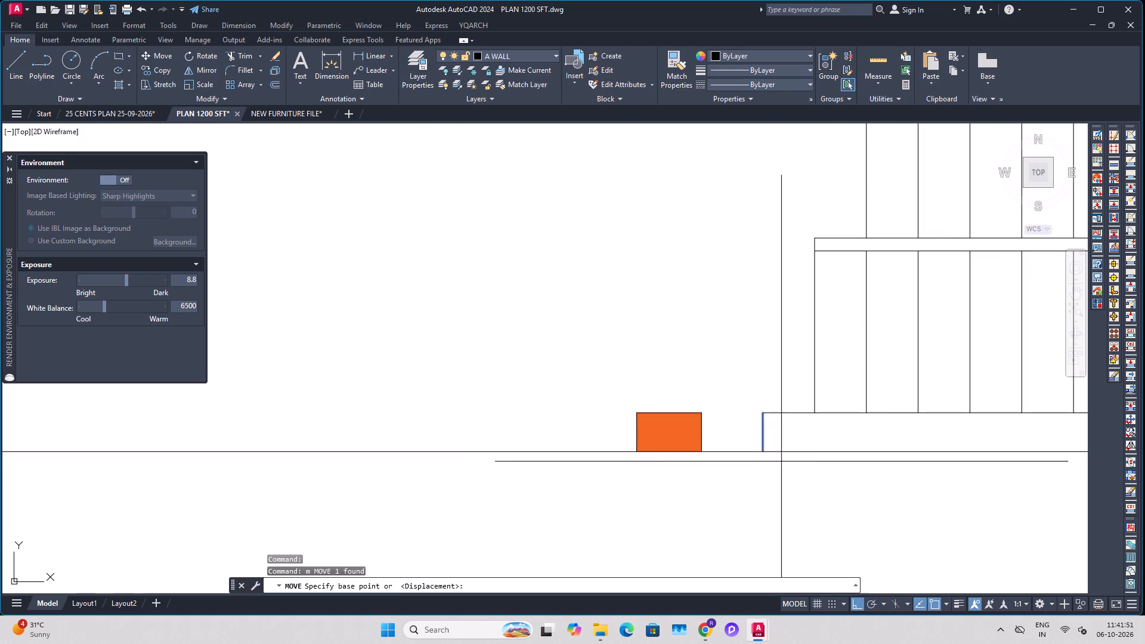
click(761, 430)
click(700, 431)
key(Escape)
key(Escape)
Extend the inner face line of the staircase's south wall west to the middle front column.
text(ex)
key(space)
click(776, 408)
key(Escape)
key(Escape)
Stretch the east end of the front boundary line back to the middle front column's southeast corner.
click(745, 459)
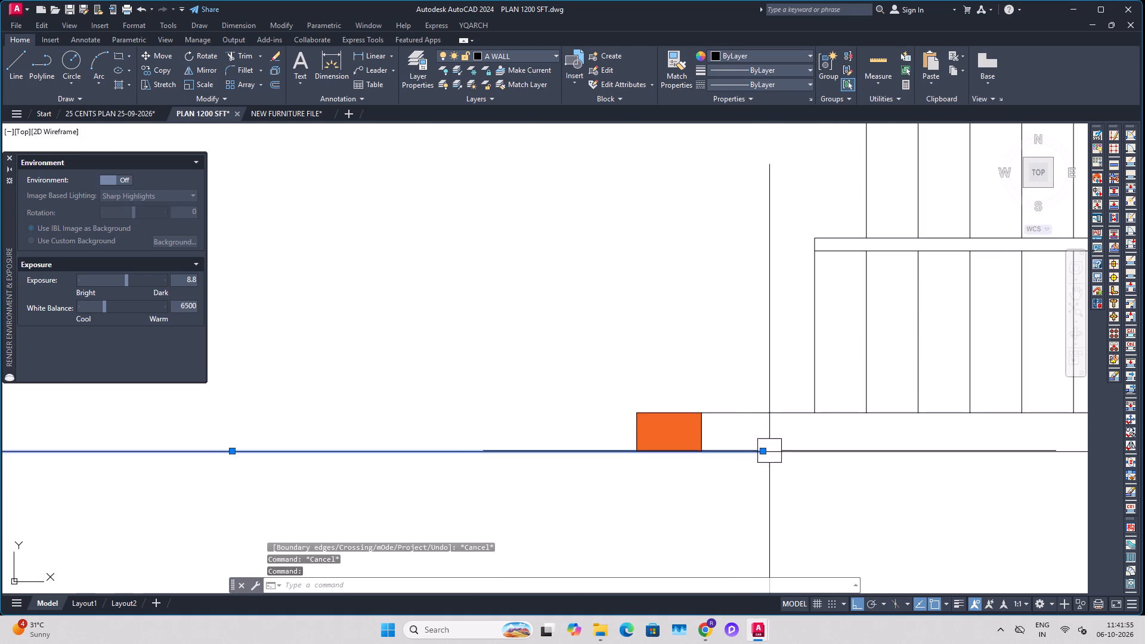
click(764, 454)
click(703, 453)
key(Escape)
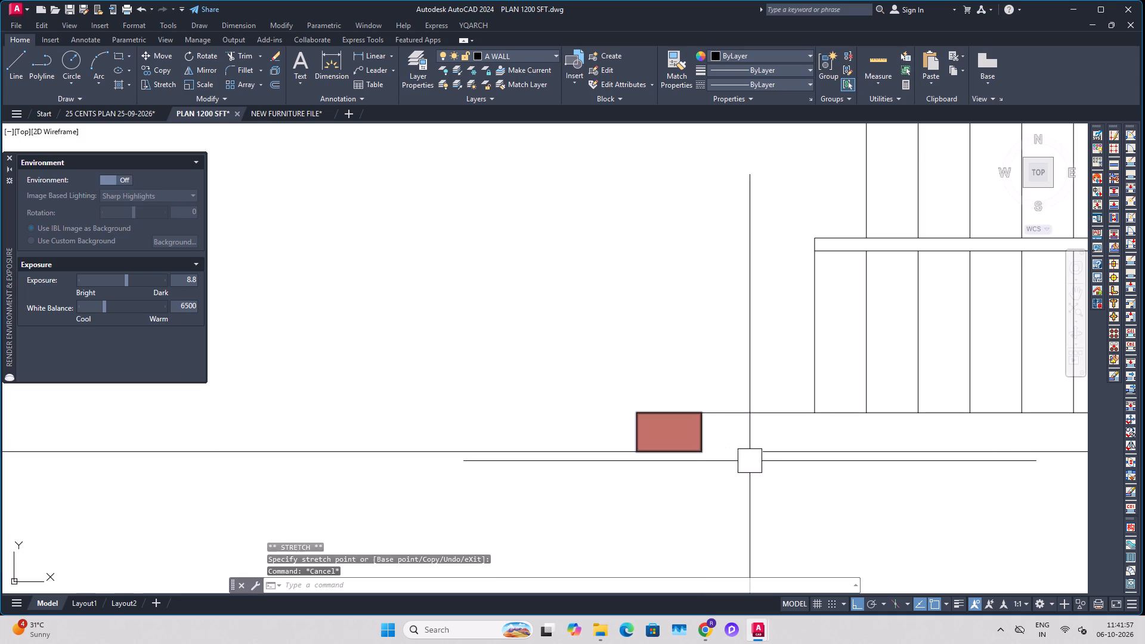
Extend the outer face line of the staircase's south wall west to the middle front column.
key(Escape)
key(e)
key(x)
key(space)
click(766, 454)
key(Escape)
Save the drawing.
scroll(768, 462, down, 4)
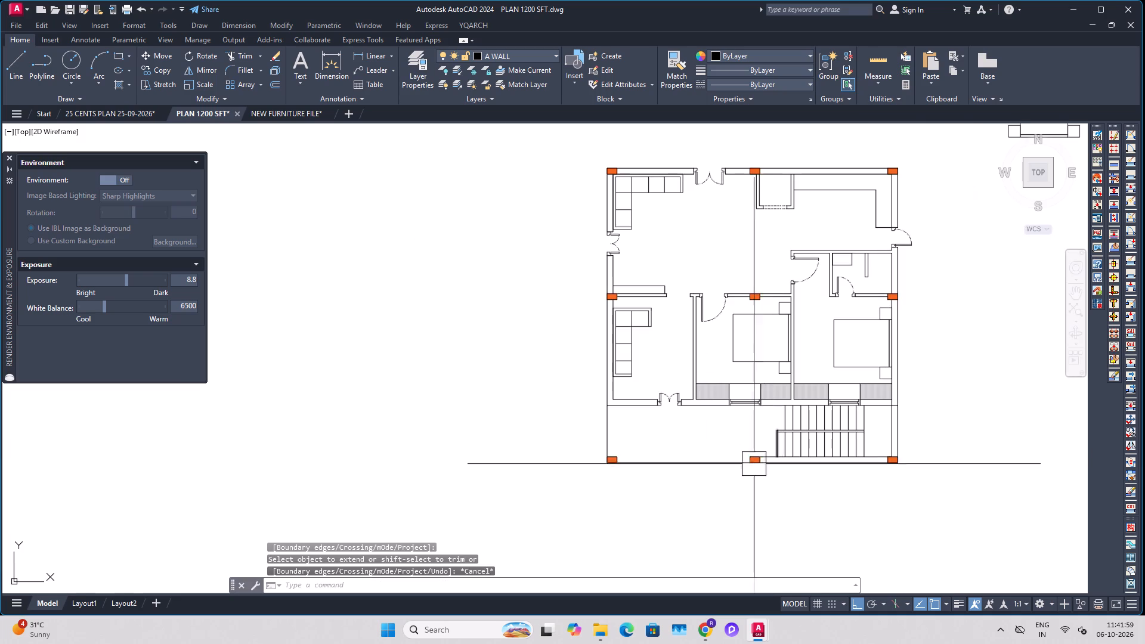
middle_drag(705, 441, 711, 465)
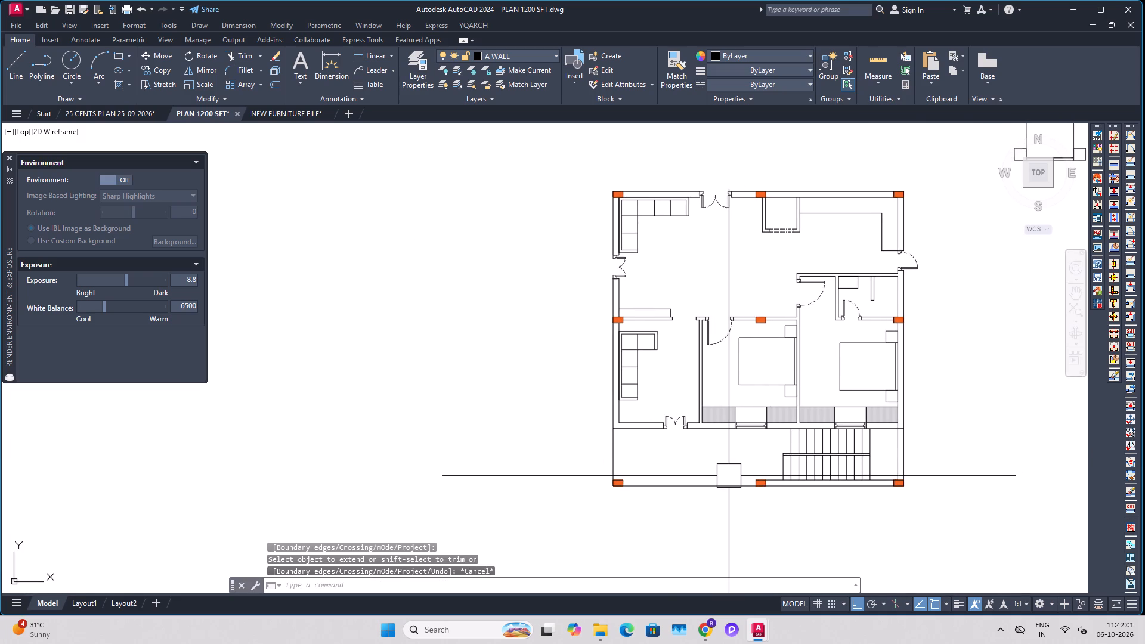
key(ctrl+s)
middle_drag(782, 486, 739, 488)
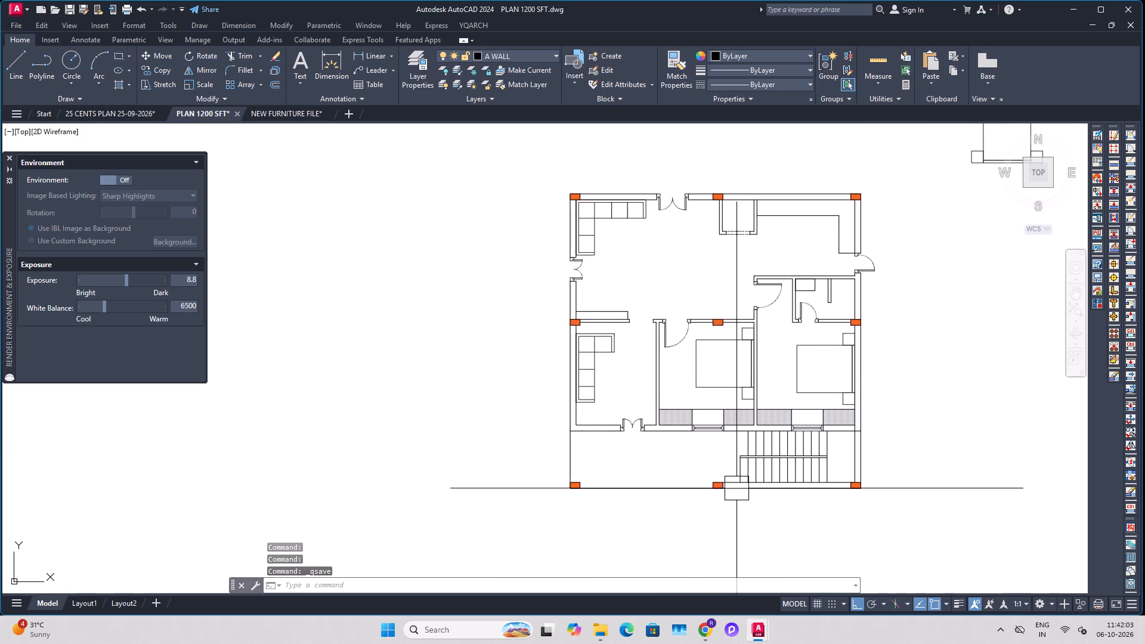
key(ctrl+s)
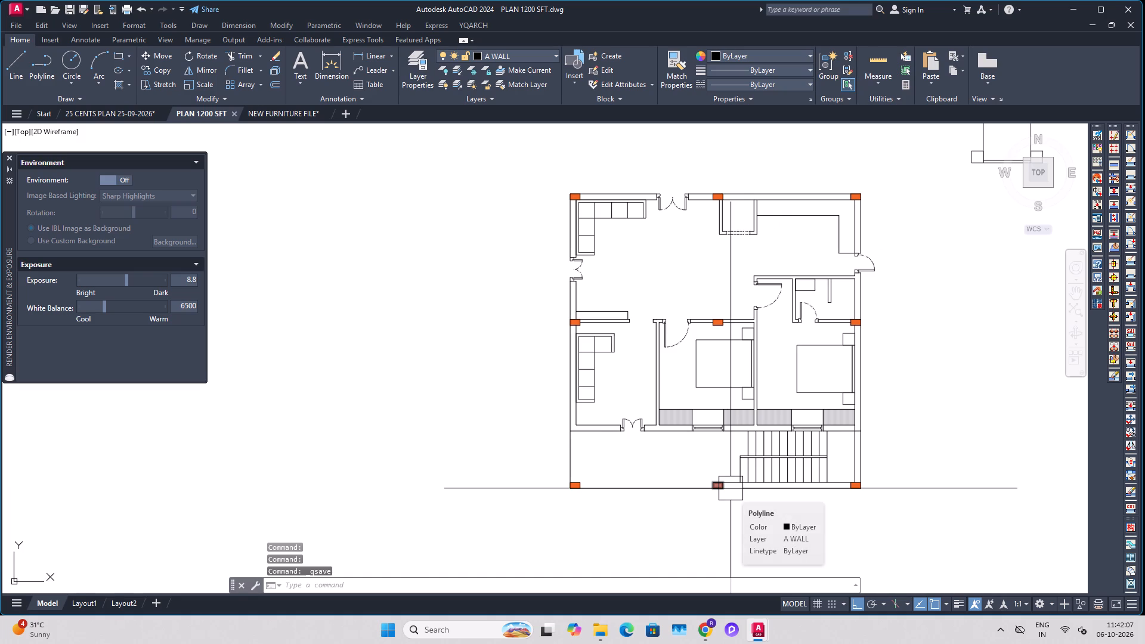
key(Escape)
key(Escape)
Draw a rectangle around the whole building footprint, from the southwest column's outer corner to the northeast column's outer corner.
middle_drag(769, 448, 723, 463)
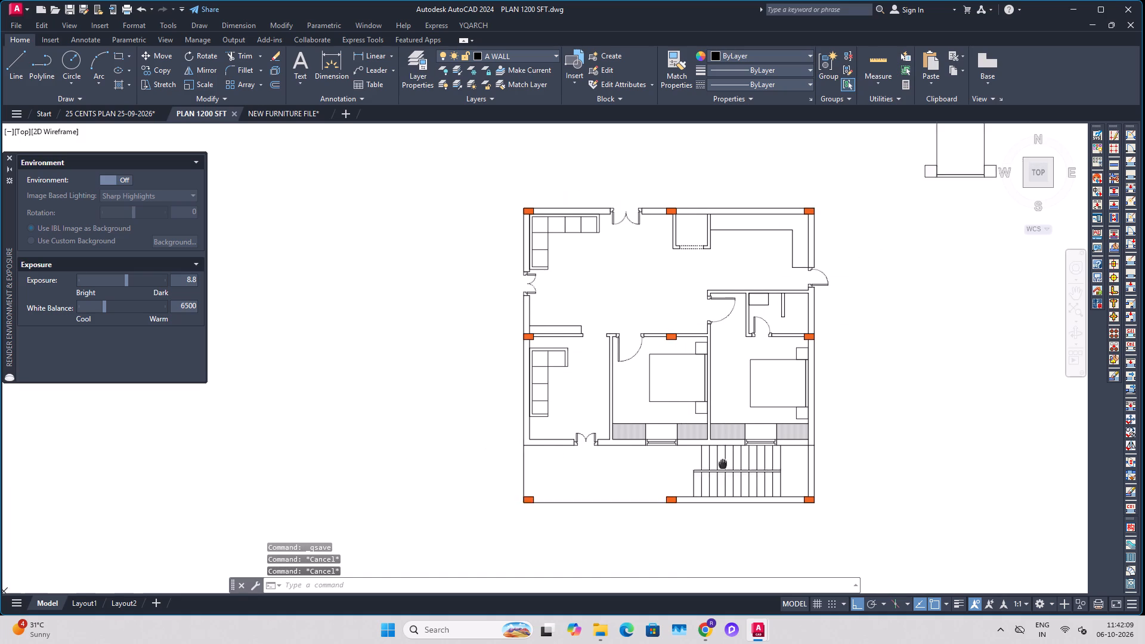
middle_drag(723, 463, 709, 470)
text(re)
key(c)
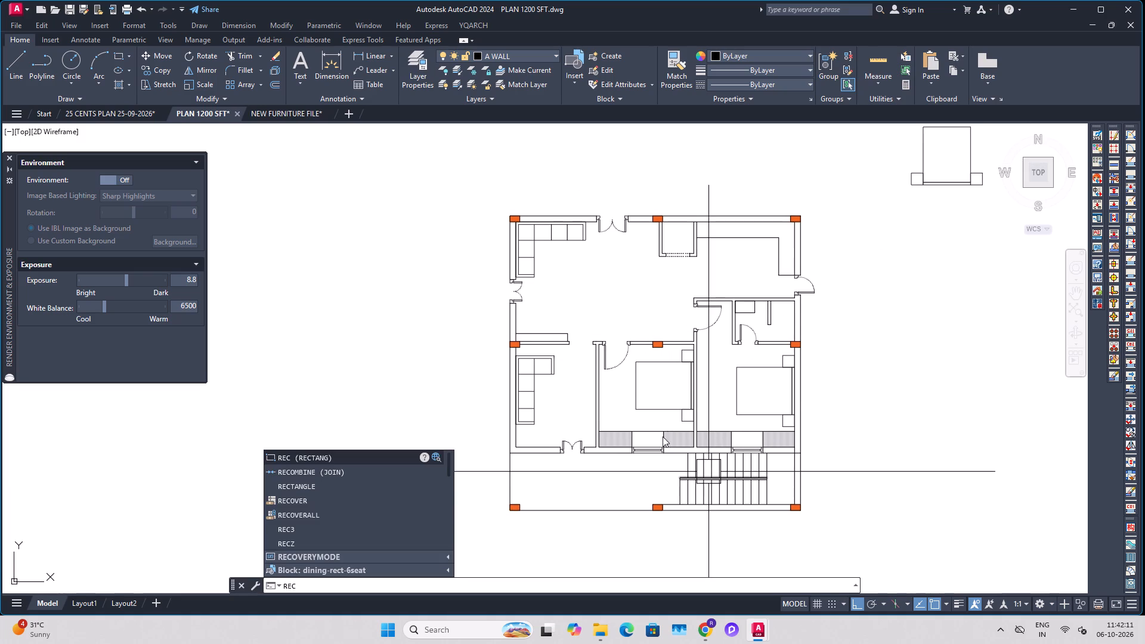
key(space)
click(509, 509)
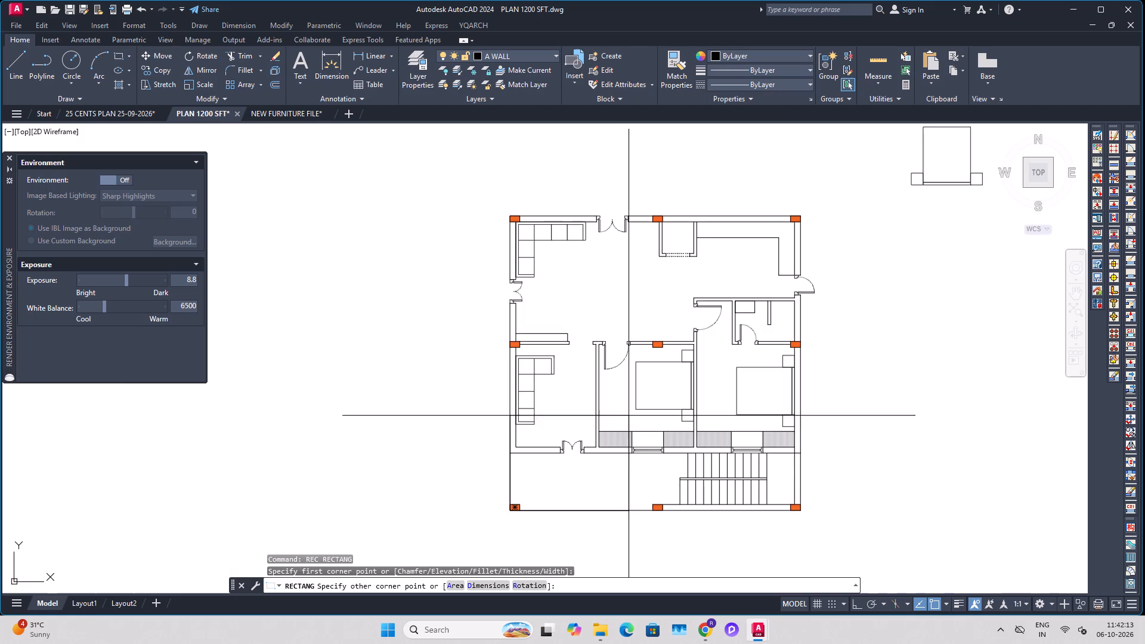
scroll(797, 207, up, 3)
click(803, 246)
List the properties of the footprint rectangle to read its area and perimeter.
click(804, 321)
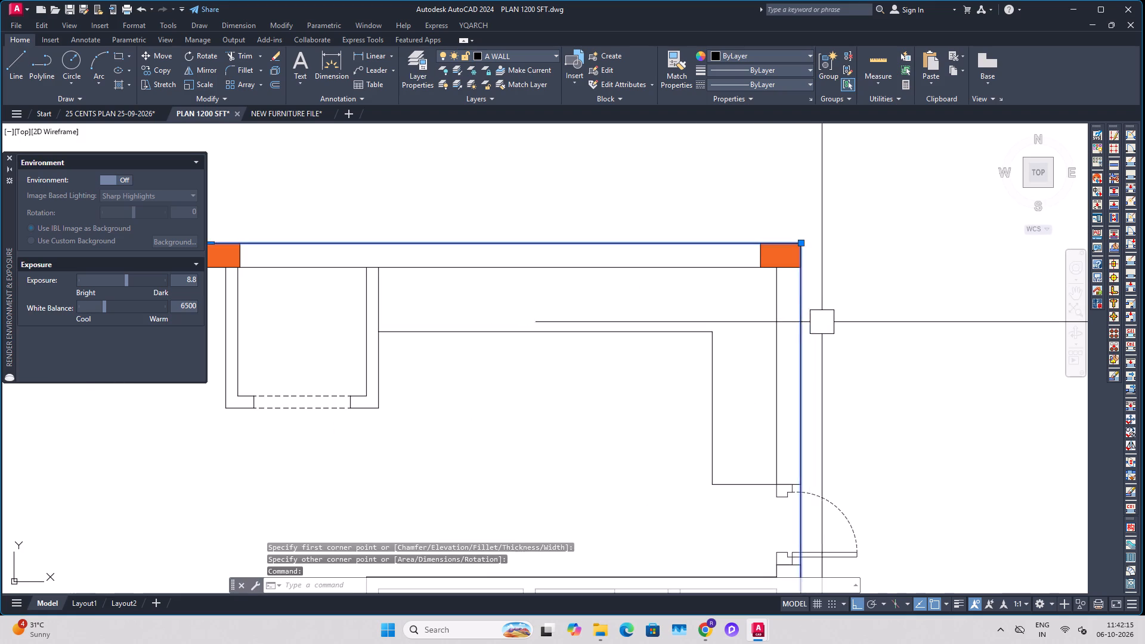
scroll(833, 322, down, 2)
key(l)
text(i)
key(space)
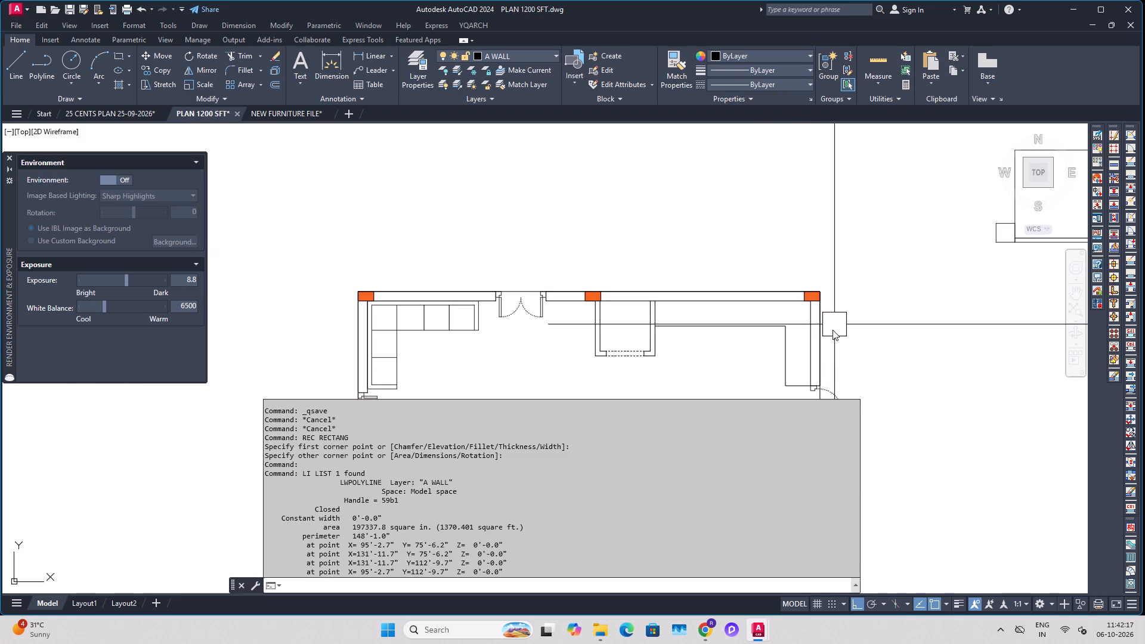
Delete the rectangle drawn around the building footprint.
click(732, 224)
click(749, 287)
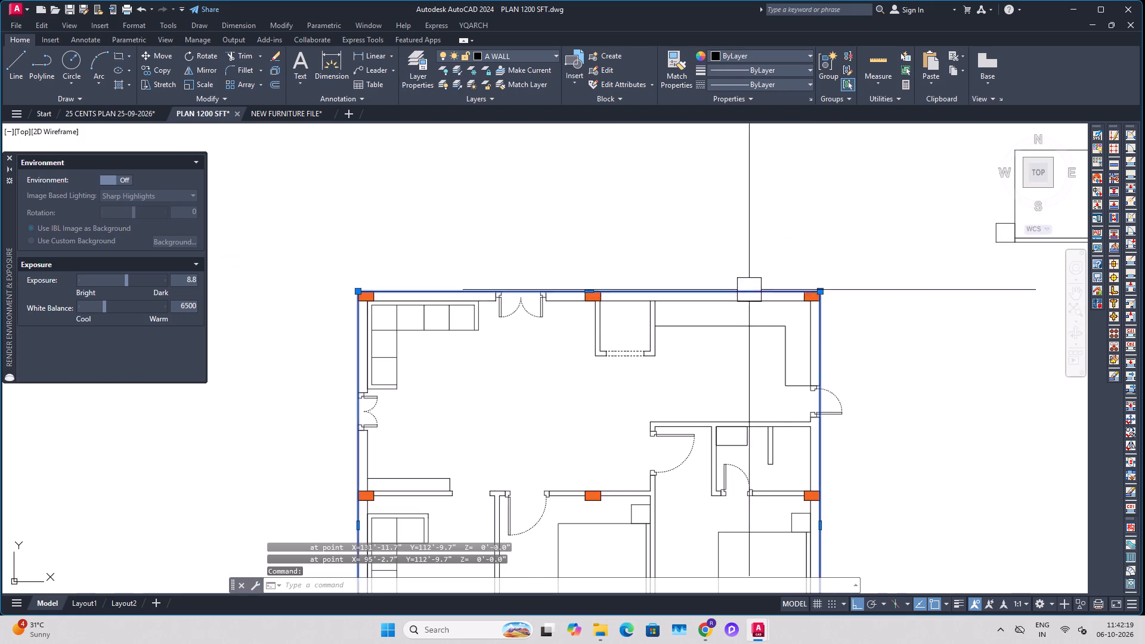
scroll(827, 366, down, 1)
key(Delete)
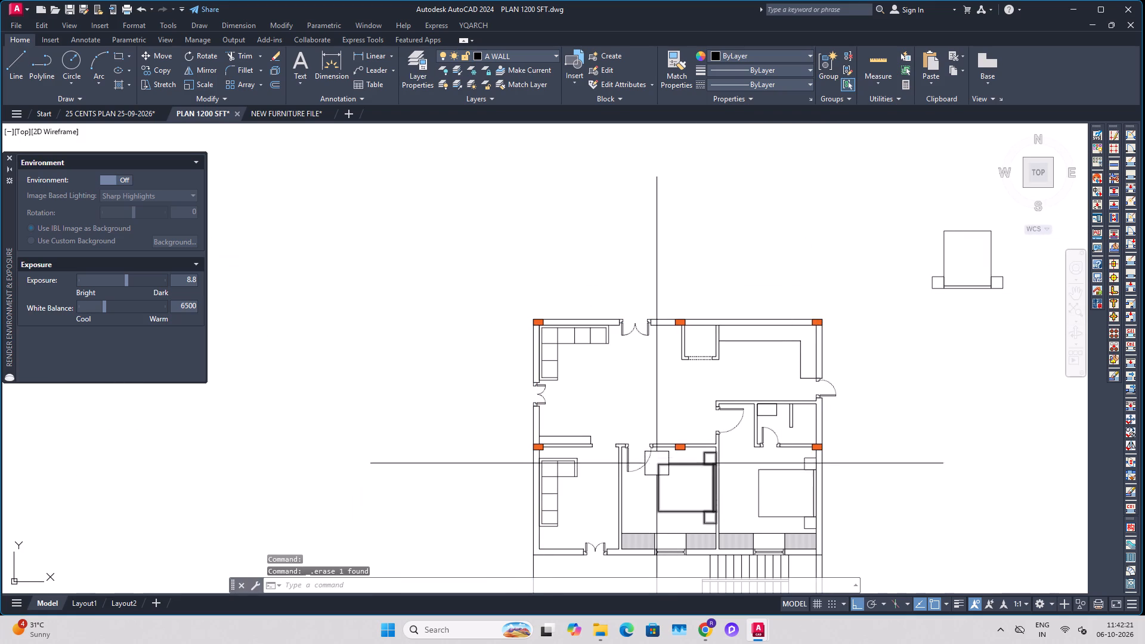
Save the drawing.
key(Escape)
key(Escape)
key(ctrl+s)
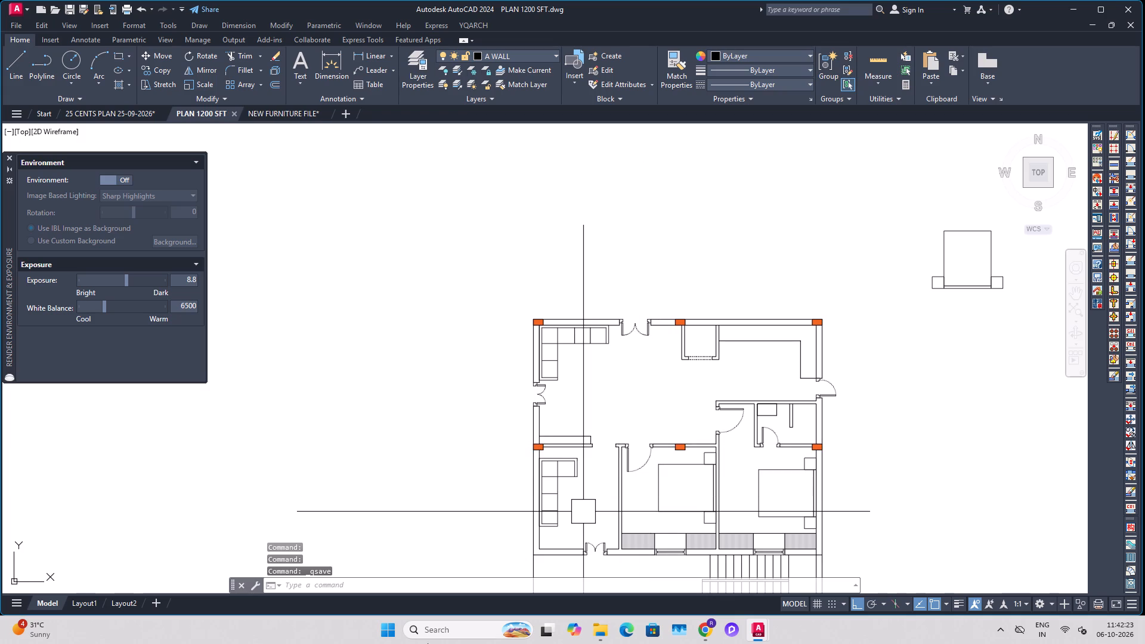
Open Calculator, multiply 1500 by 1800, and close it.
click(359, 637)
click(382, 633)
text(ca)
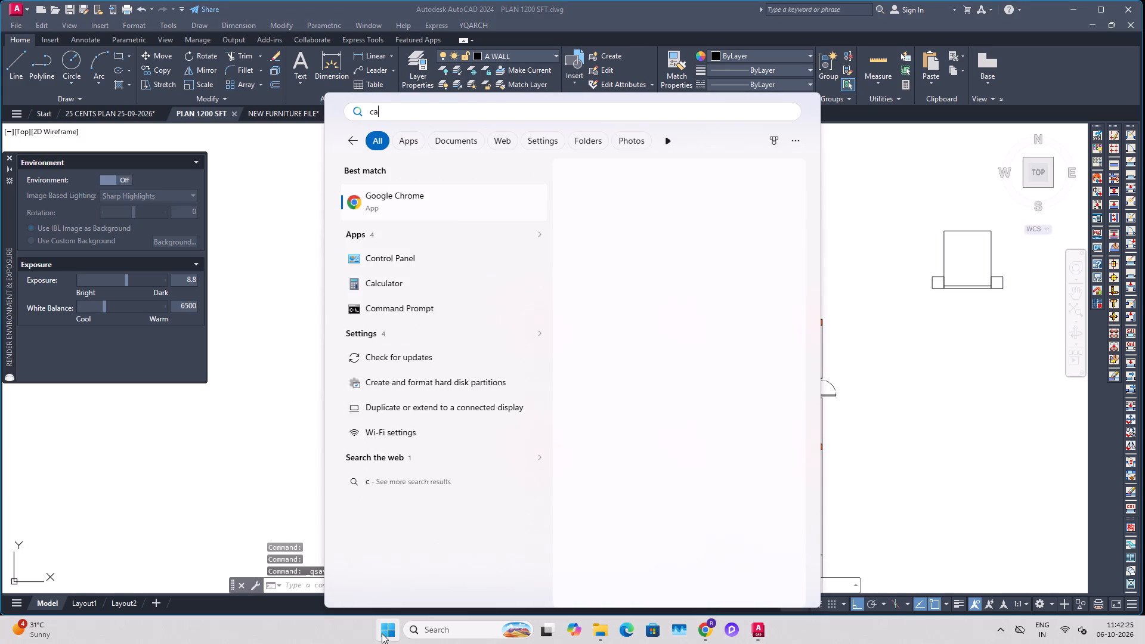
click(426, 174)
click(419, 190)
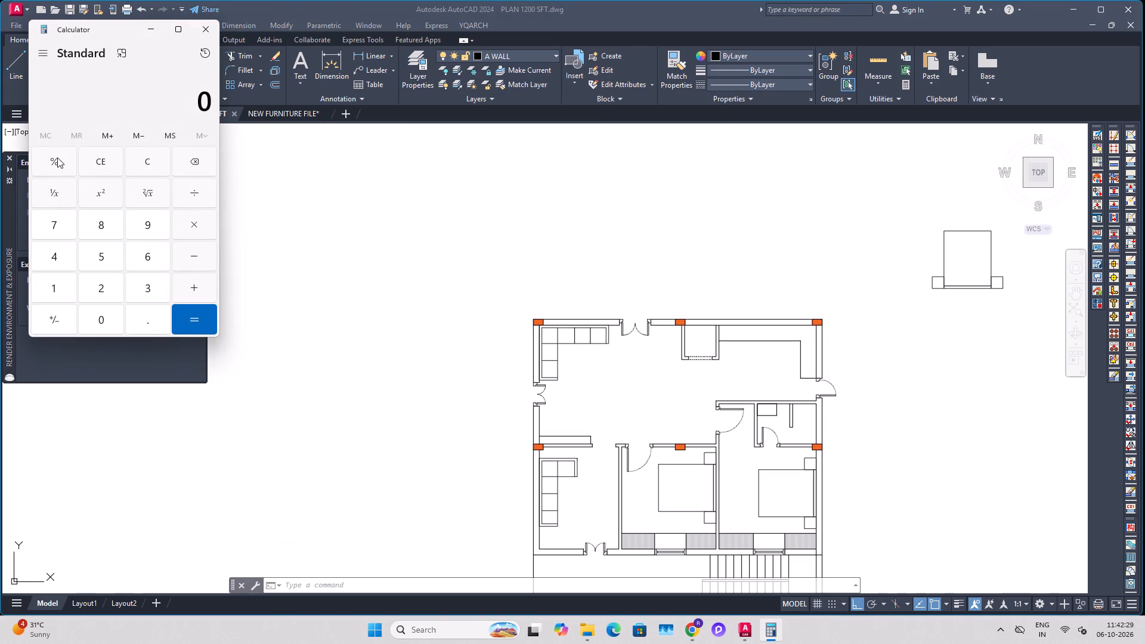
double_click(102, 155)
double_click(210, 317)
click(49, 286)
click(121, 254)
double_click(97, 310)
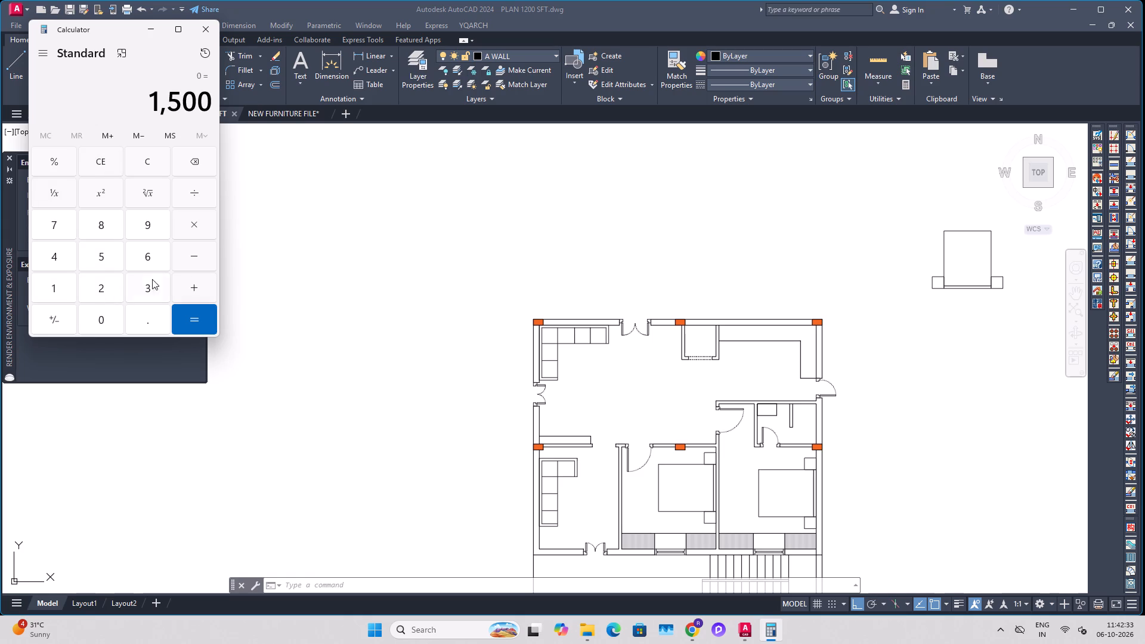
click(198, 221)
click(60, 295)
click(95, 233)
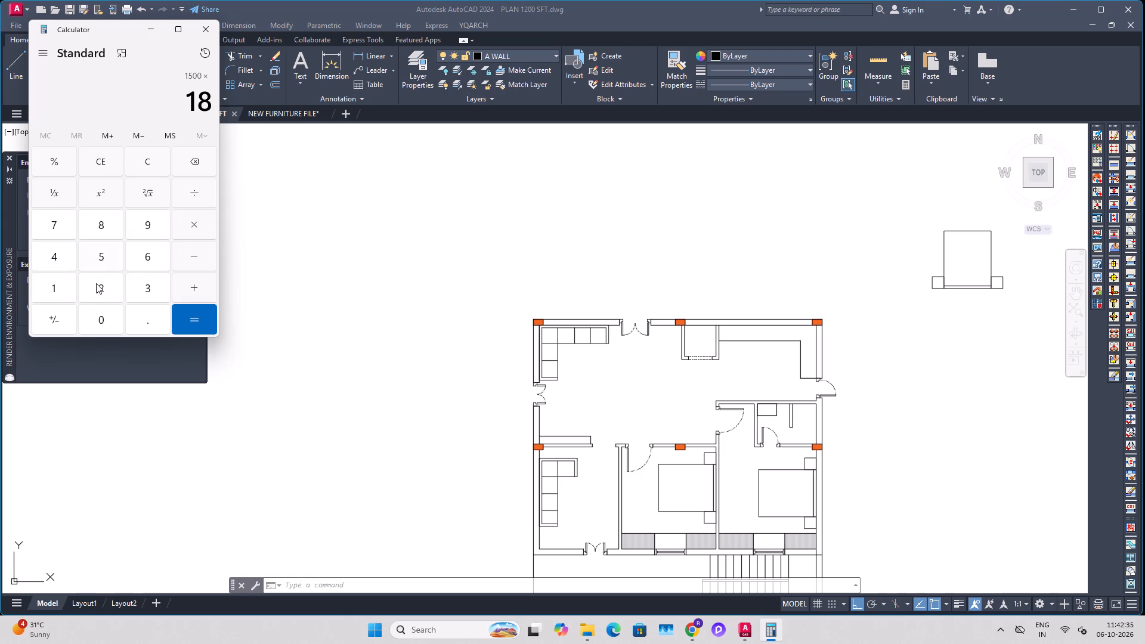
double_click(96, 324)
click(199, 324)
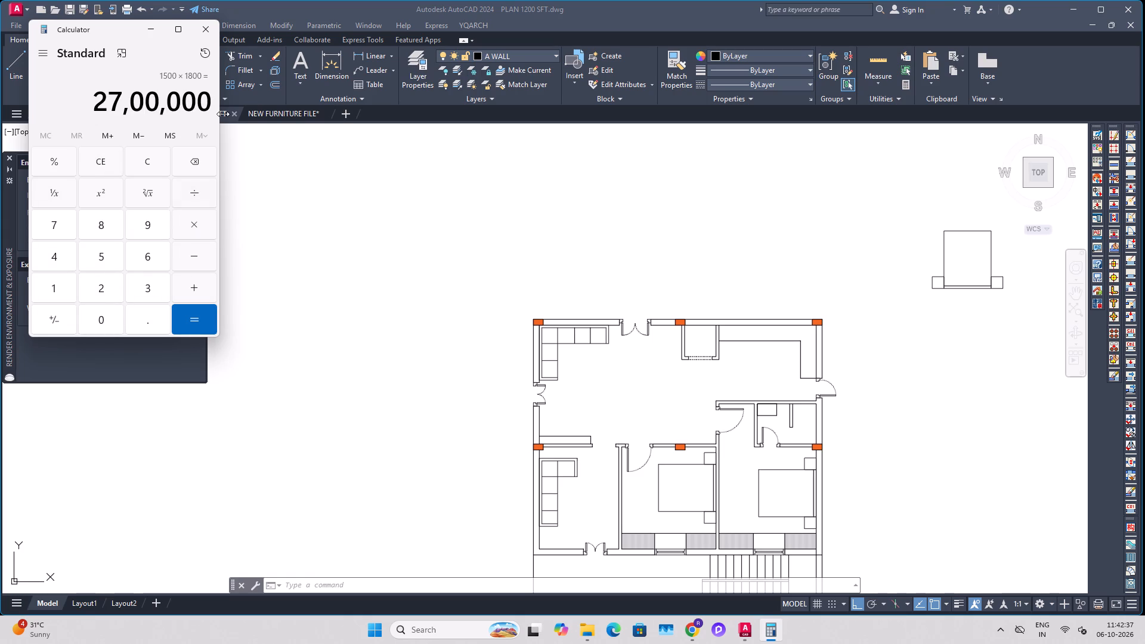
click(205, 27)
Close the Render Environment & Exposure palette.
key(Escape)
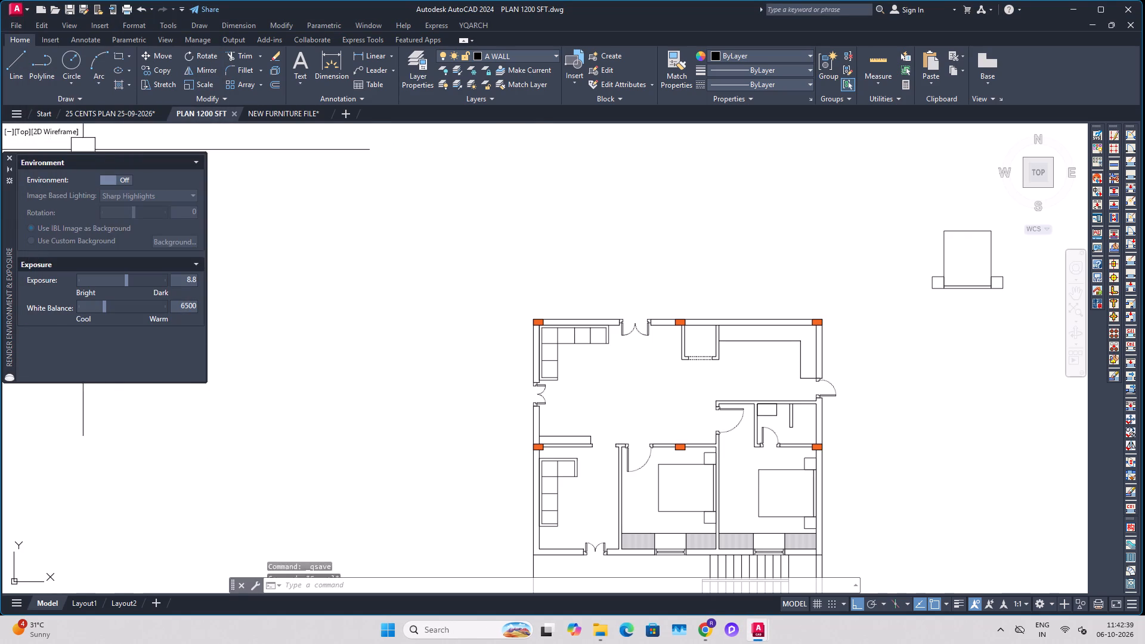
key(Escape)
click(10, 156)
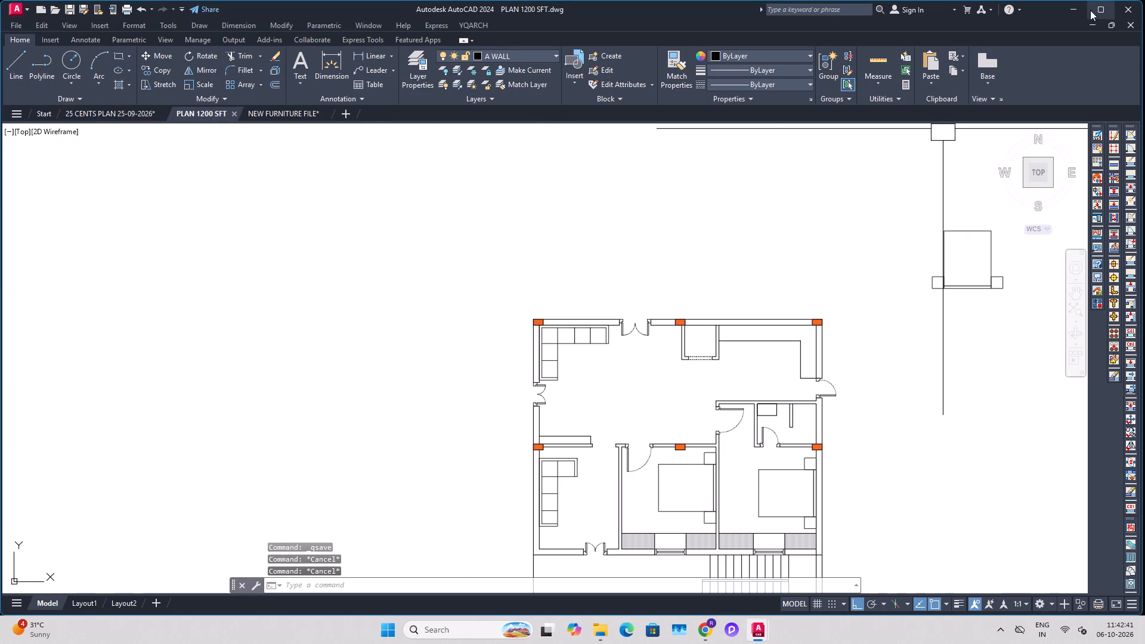
Maximize the drawing application's window.
click(1096, 10)
key(Escape)
Save the drawing with the whole floor plan brought into view.
middle_drag(742, 441, 700, 392)
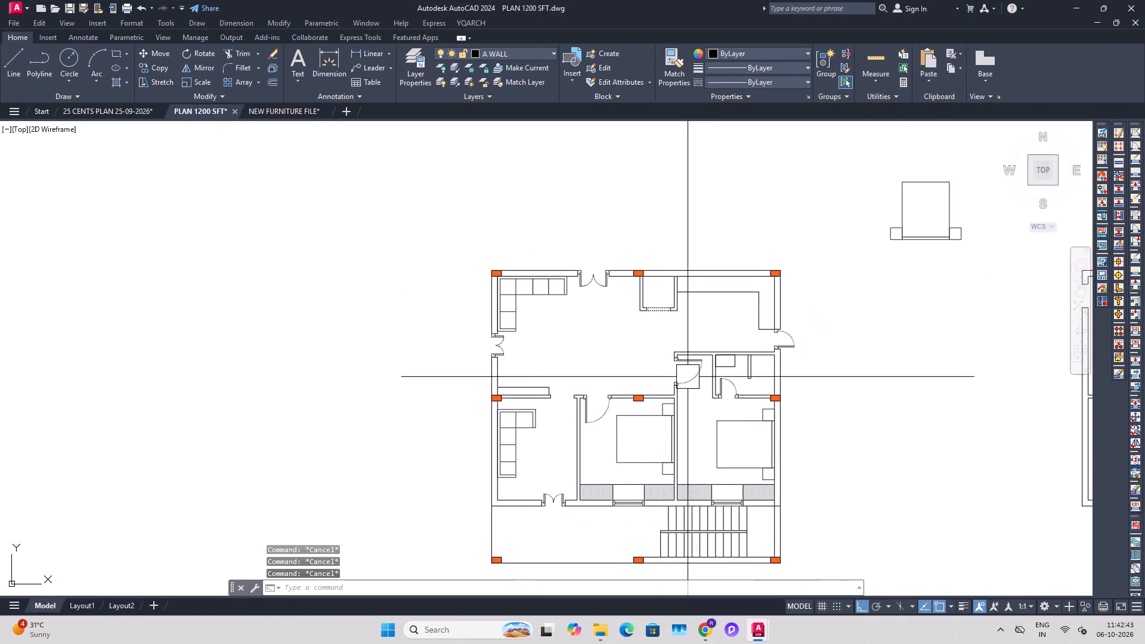
key(ctrl+s)
middle_drag(748, 425, 756, 373)
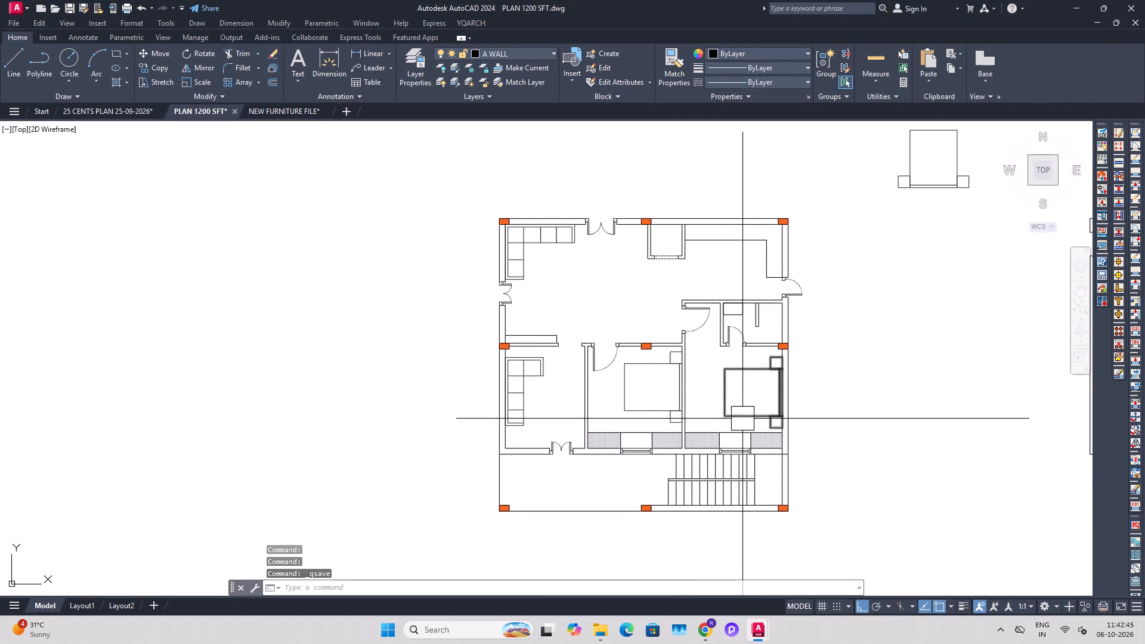
key(ctrl+s)
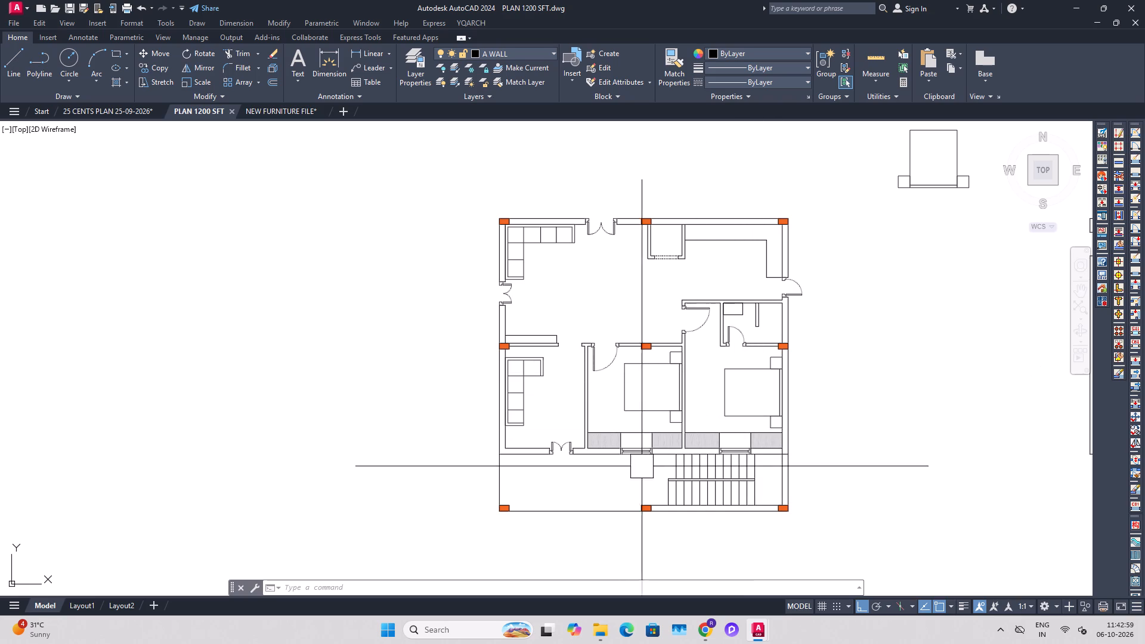
scroll(745, 389, up, 1)
middle_drag(725, 398, 670, 414)
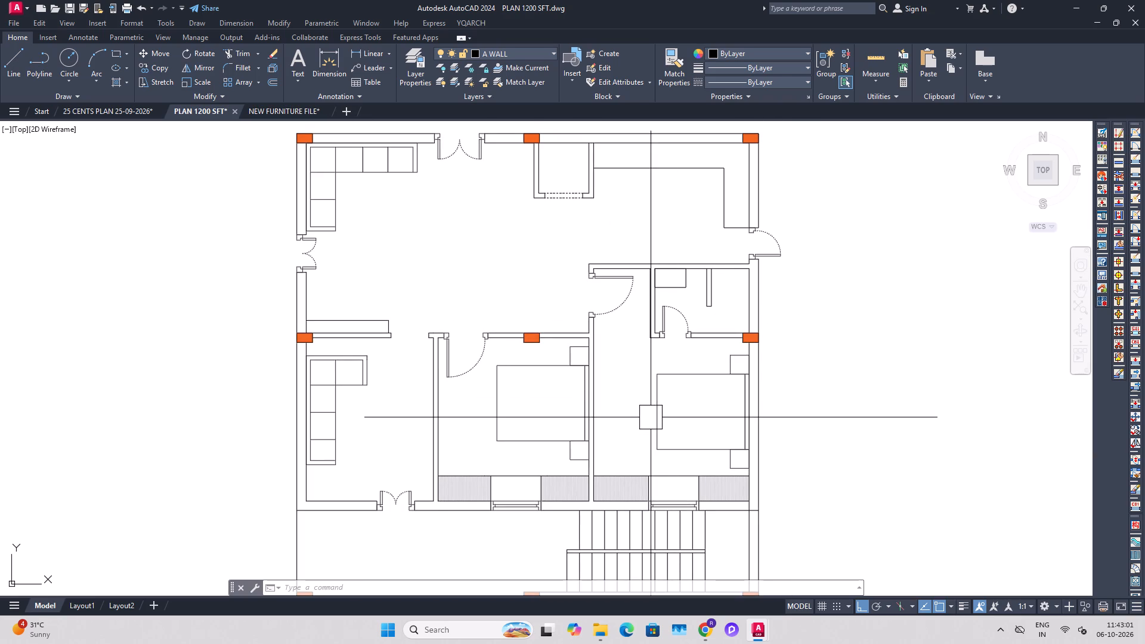
key(ctrl+s)
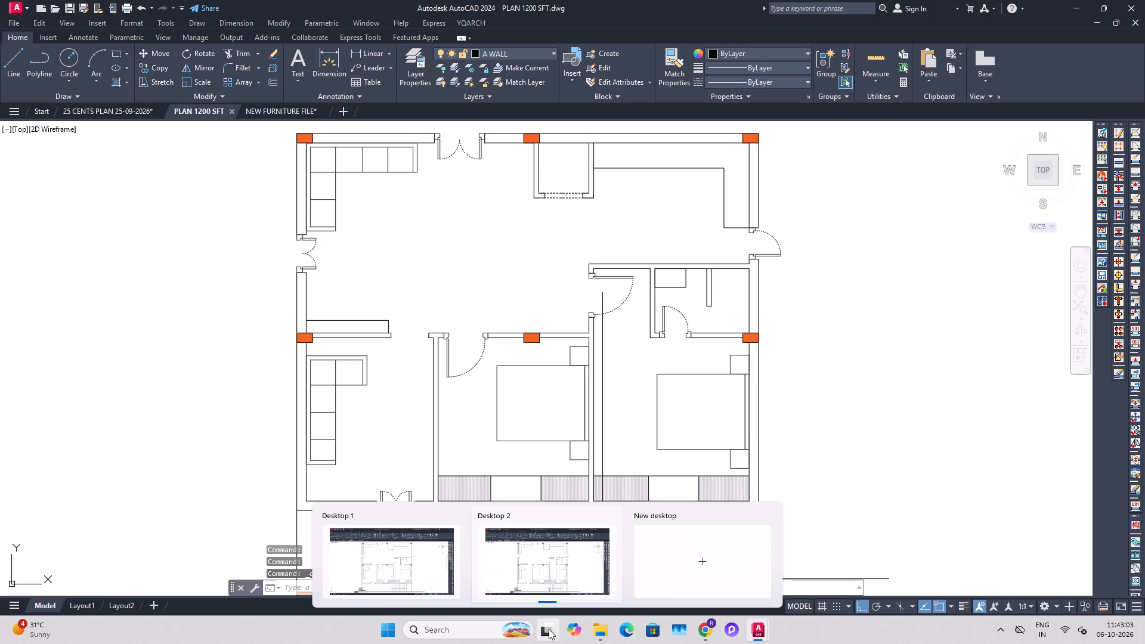
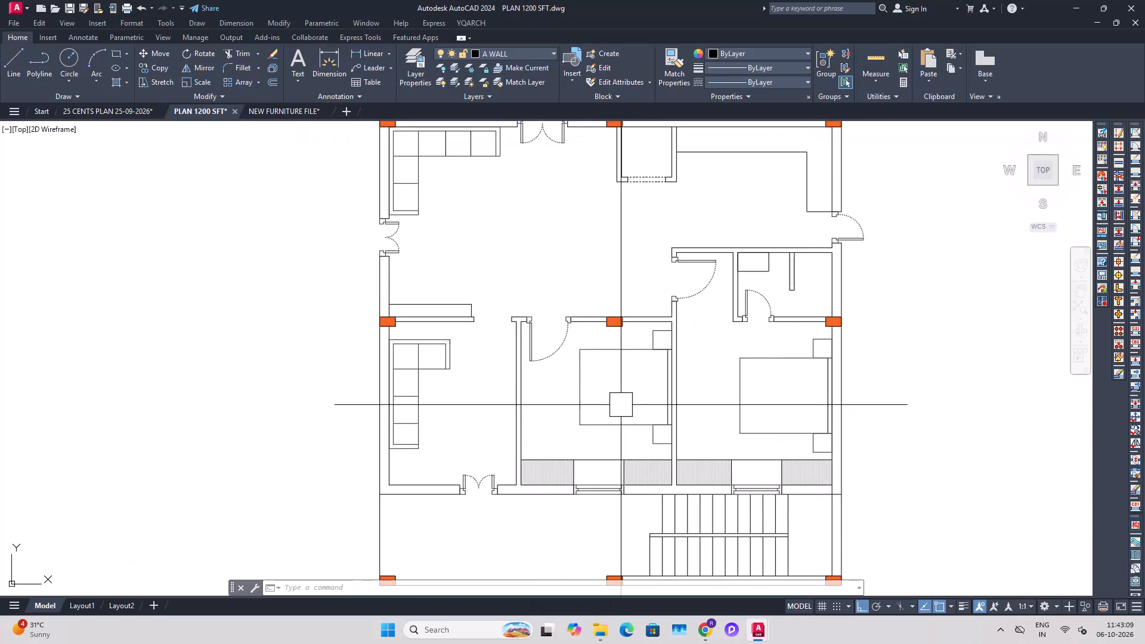
Save the drawing.
key(ctrl+s)
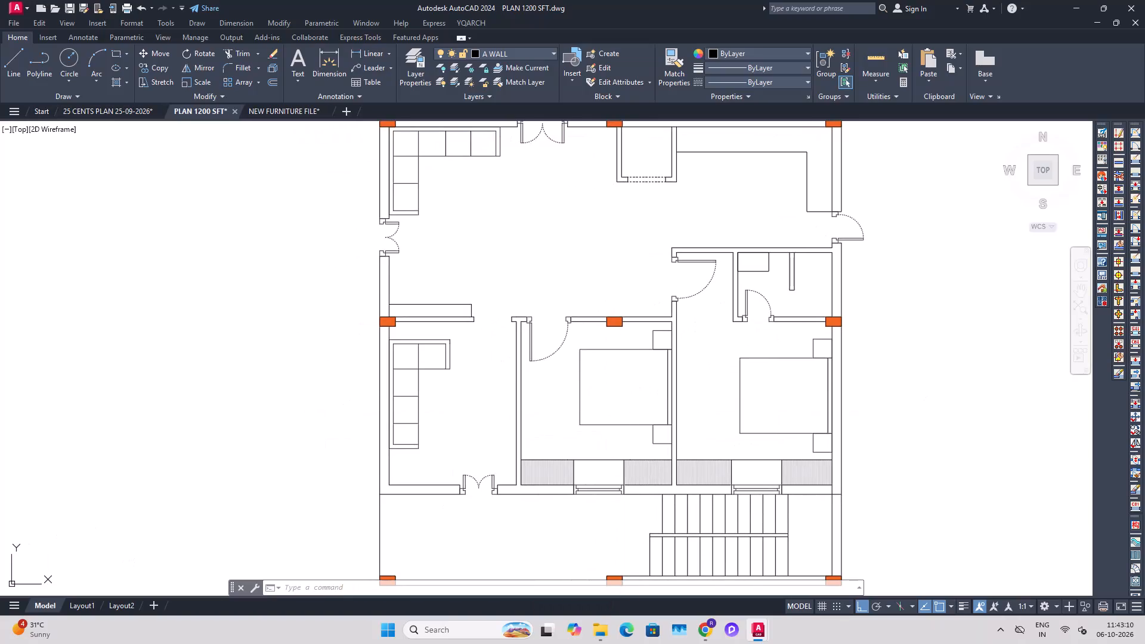
Check the front porch's depth with a temporary linear dimension from the house wall to the outer edge, and delete it.
middle_drag(643, 348, 653, 312)
middle_drag(582, 472, 612, 429)
scroll(493, 497, up, 1)
middle_drag(497, 499, 572, 467)
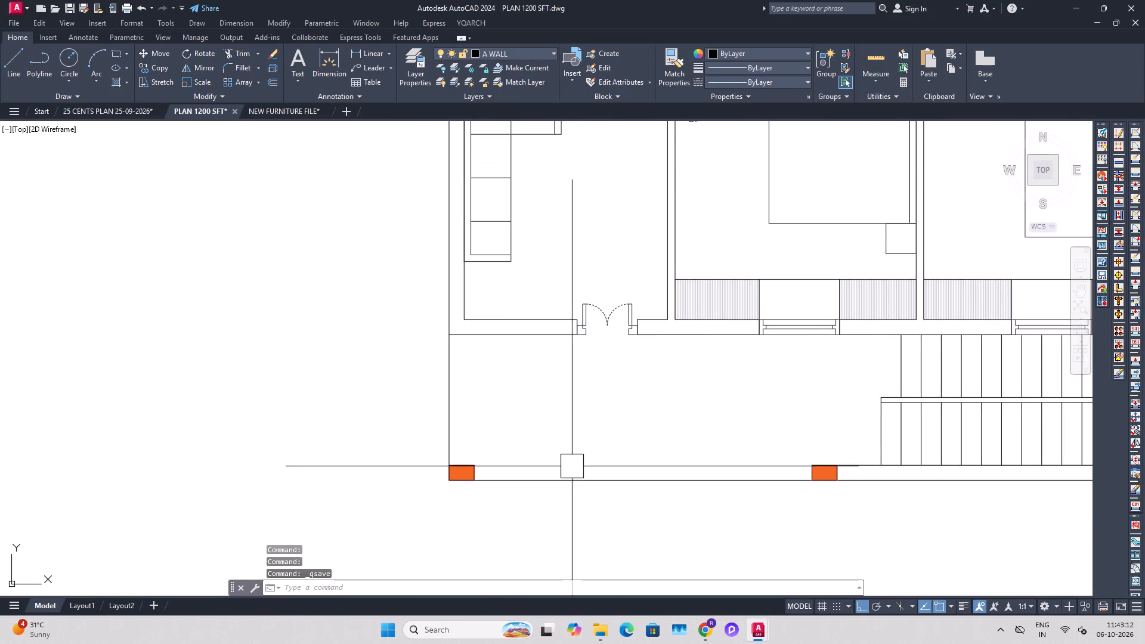
middle_drag(602, 436, 674, 416)
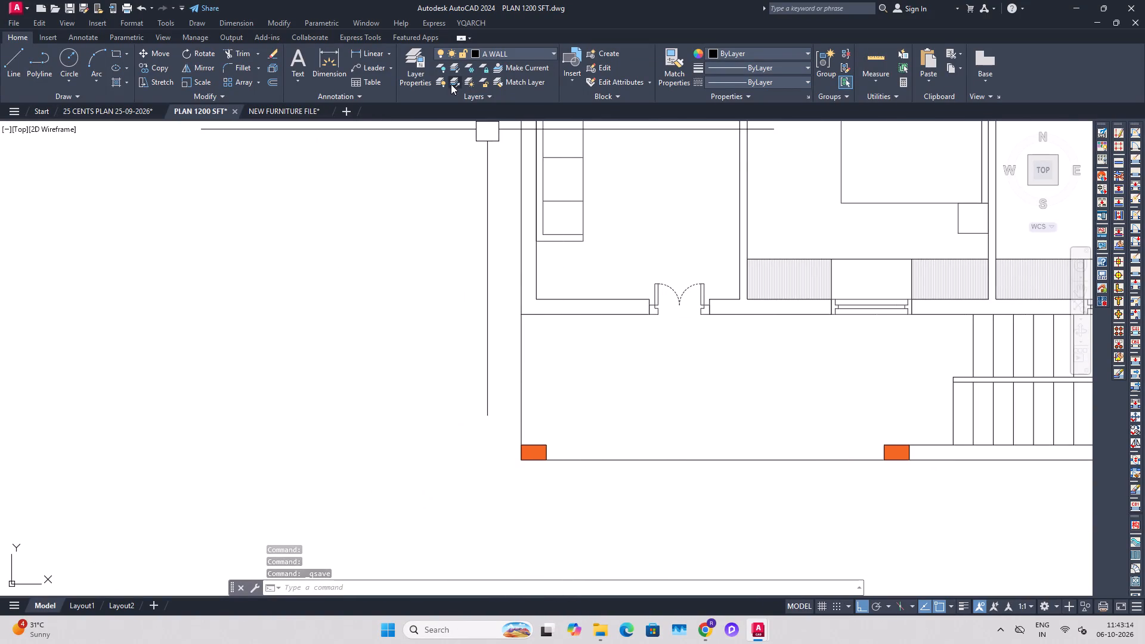
click(348, 51)
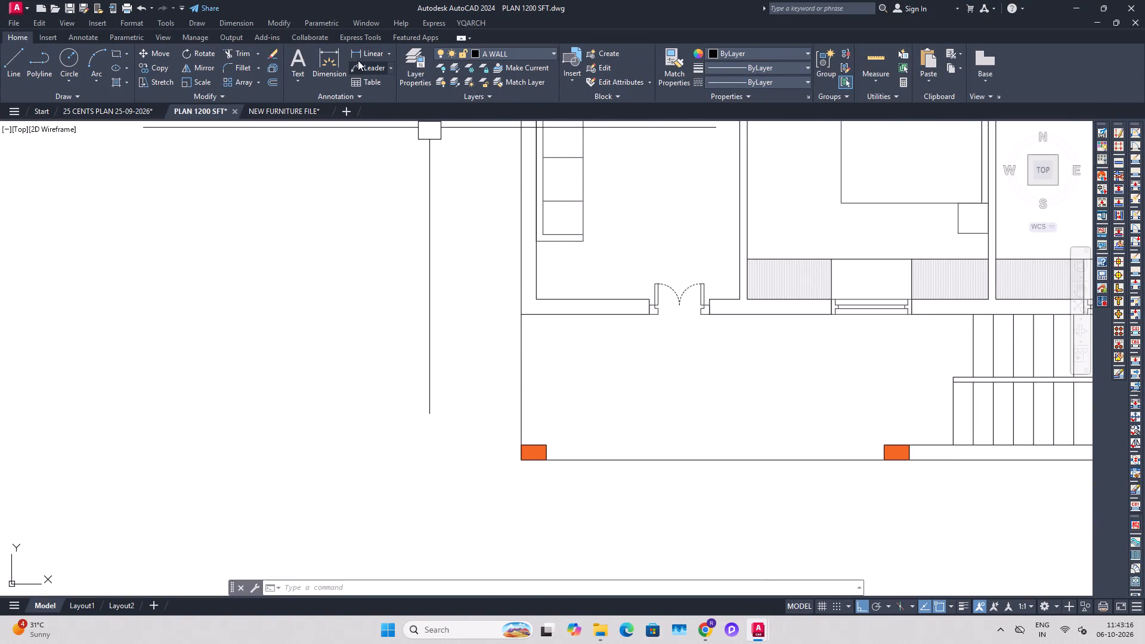
click(358, 59)
click(748, 319)
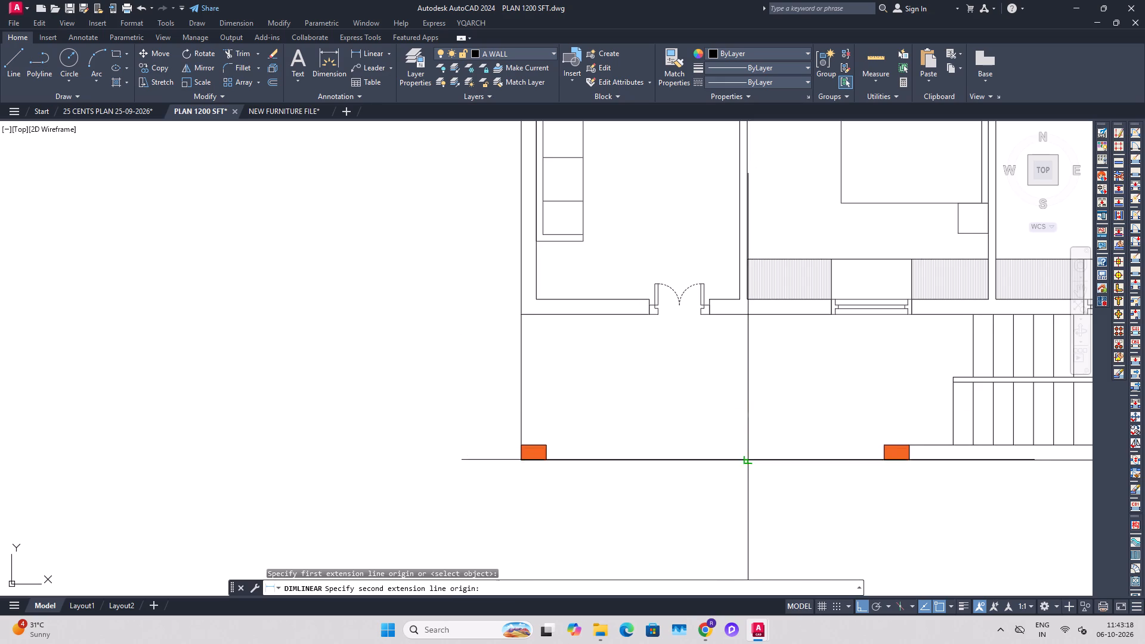
click(751, 463)
click(749, 449)
click(757, 421)
key(Delete)
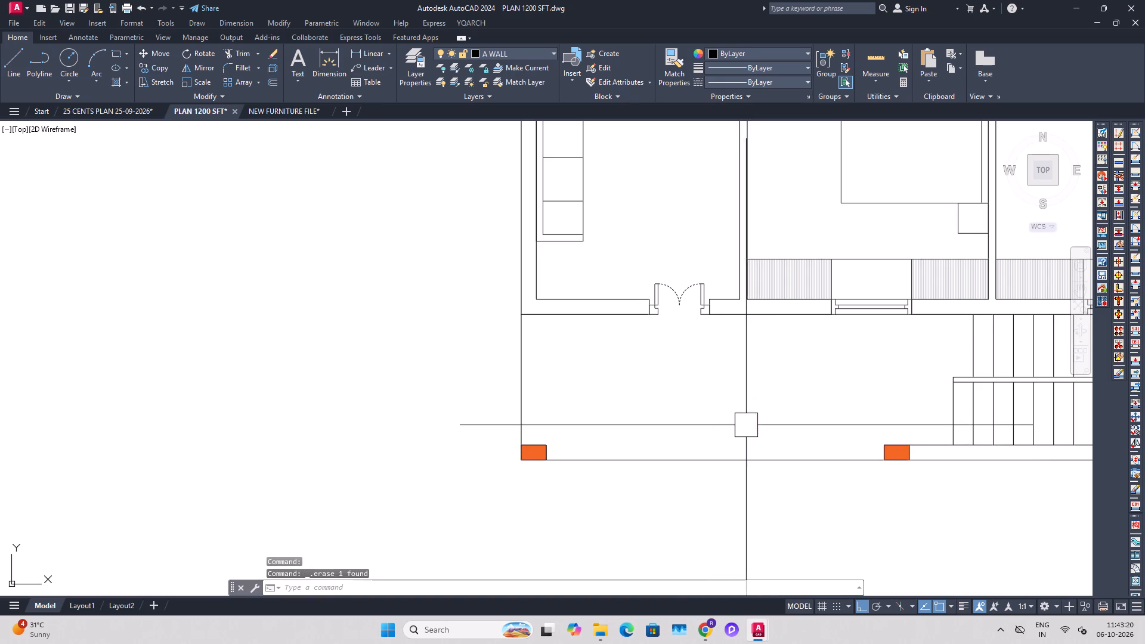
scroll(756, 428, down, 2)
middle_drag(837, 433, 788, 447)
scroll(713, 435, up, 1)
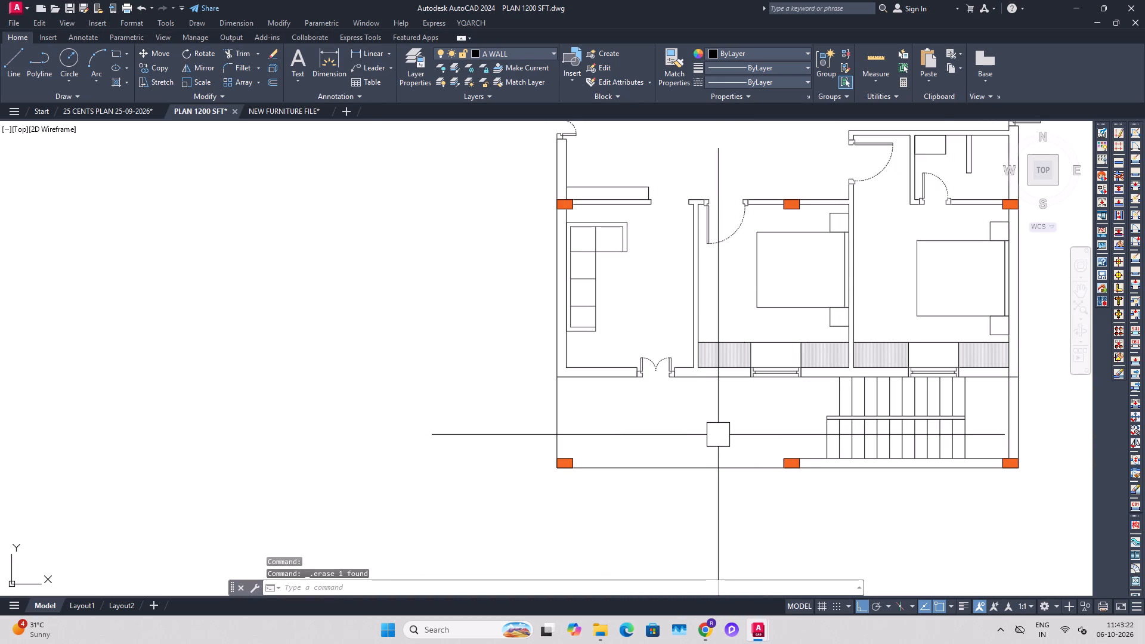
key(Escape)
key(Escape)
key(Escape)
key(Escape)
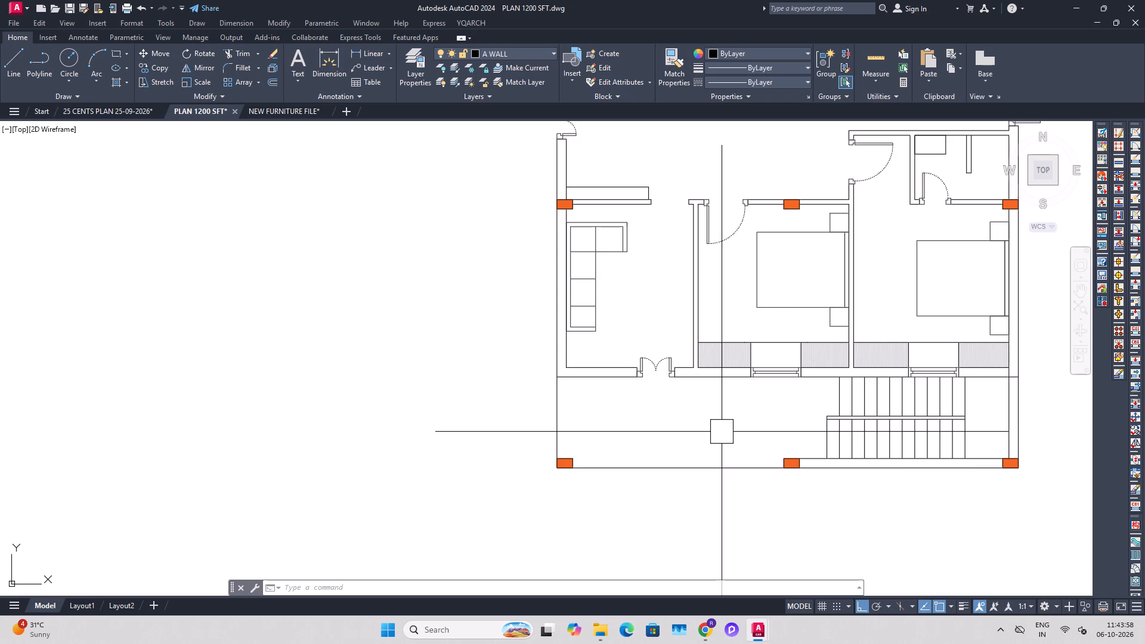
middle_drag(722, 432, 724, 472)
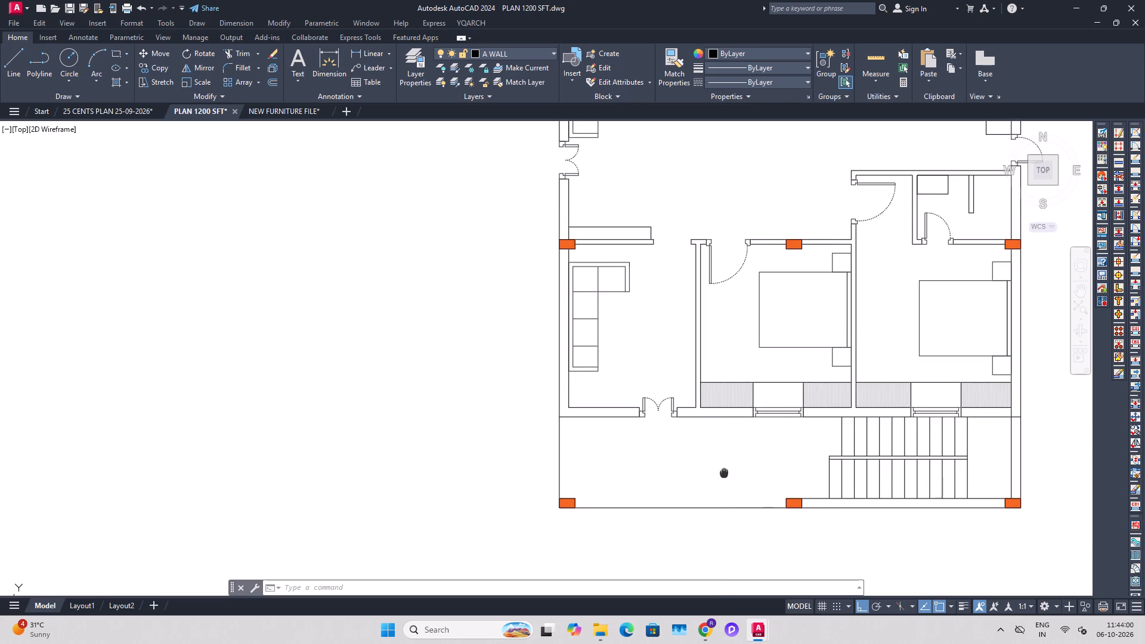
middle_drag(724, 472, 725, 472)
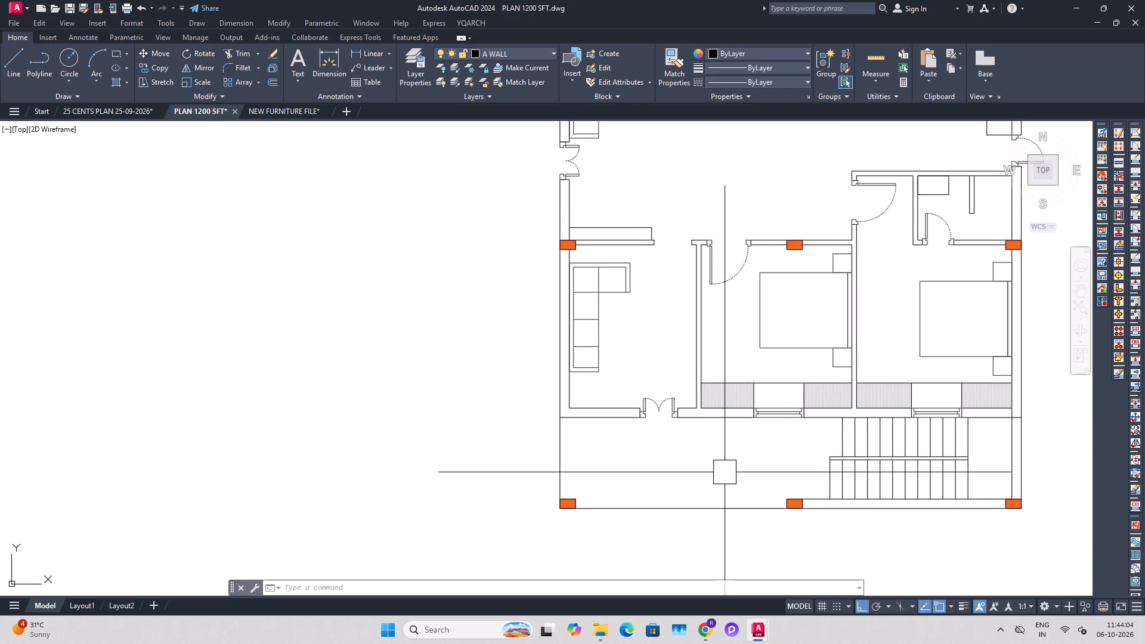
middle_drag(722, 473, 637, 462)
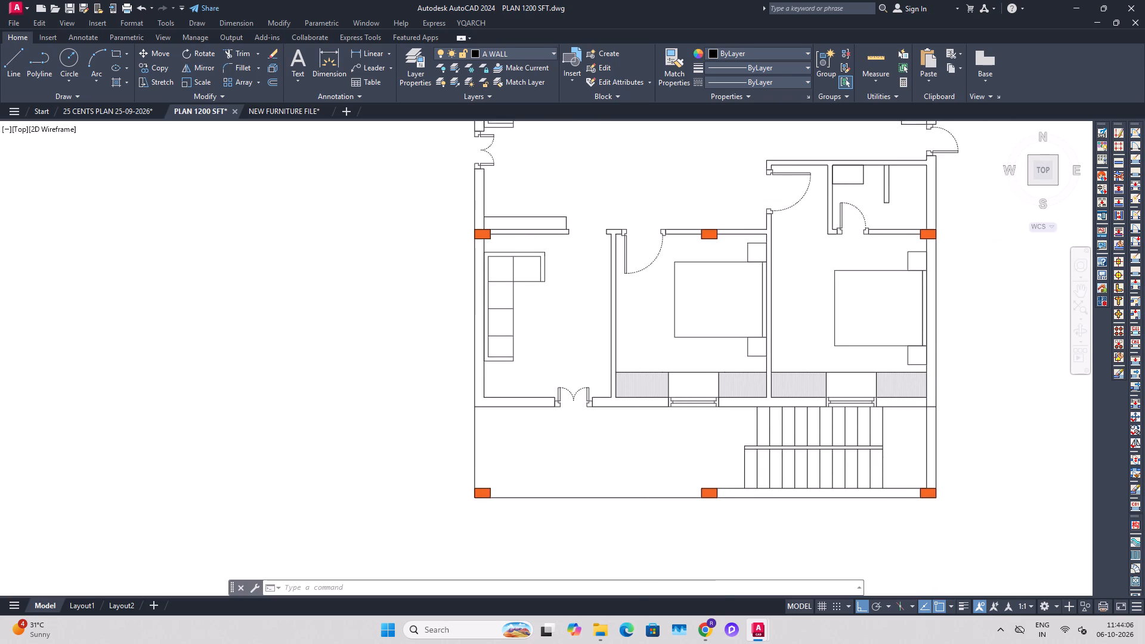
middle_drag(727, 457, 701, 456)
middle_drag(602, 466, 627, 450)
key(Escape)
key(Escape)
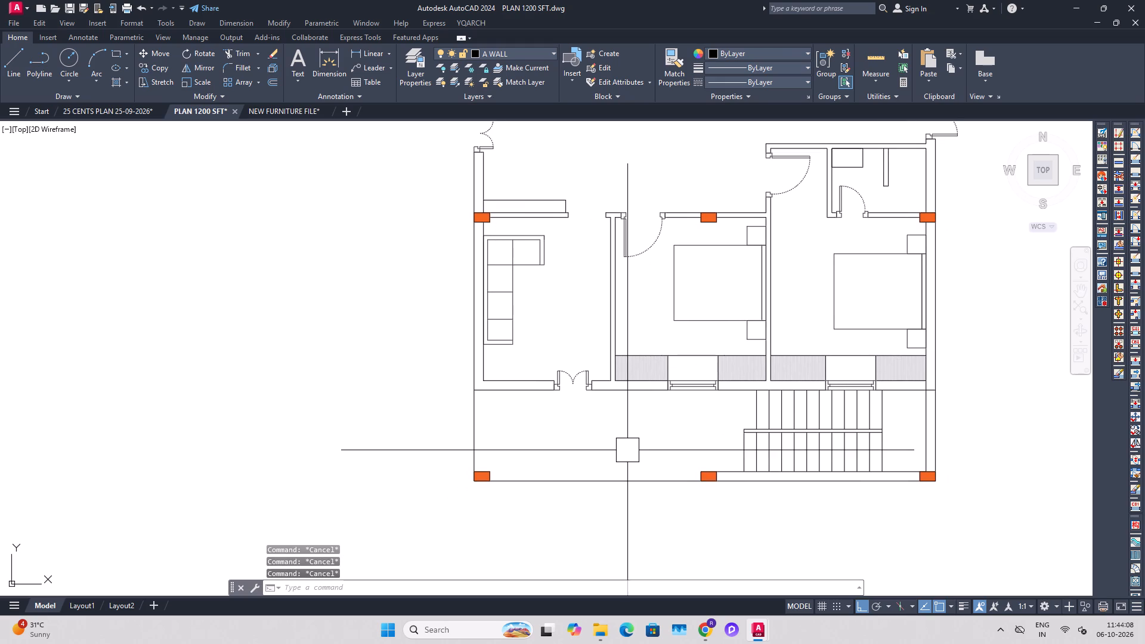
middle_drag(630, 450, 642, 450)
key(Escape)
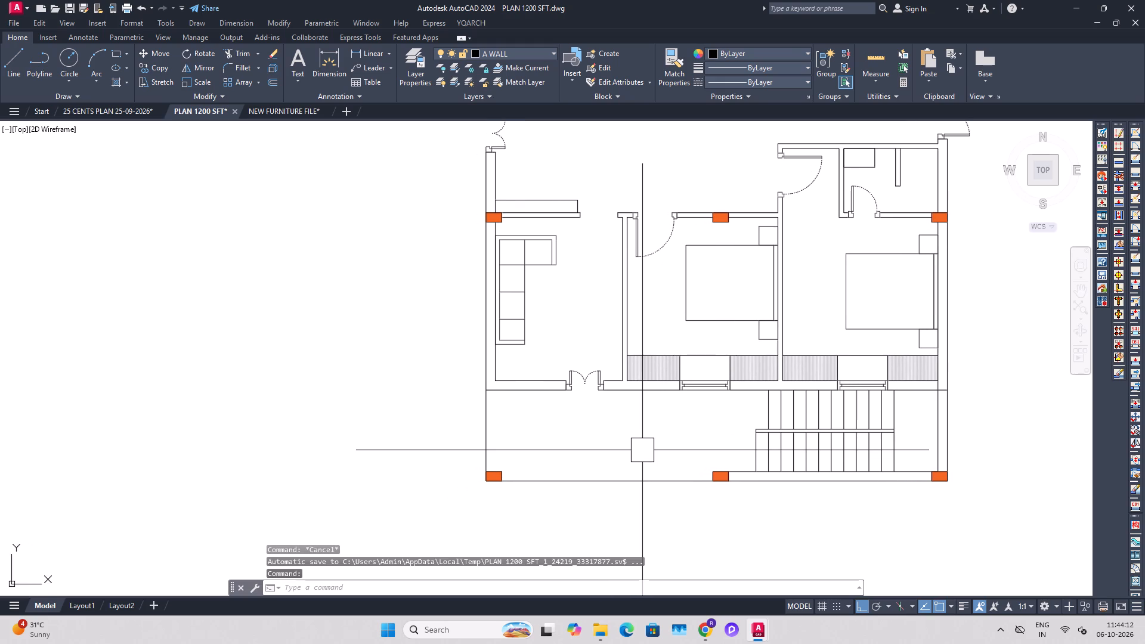
Offset the porch's front edge line outward three times in succession at 1' spacing to form the entrance step lines.
text(o 1')
key(Return)
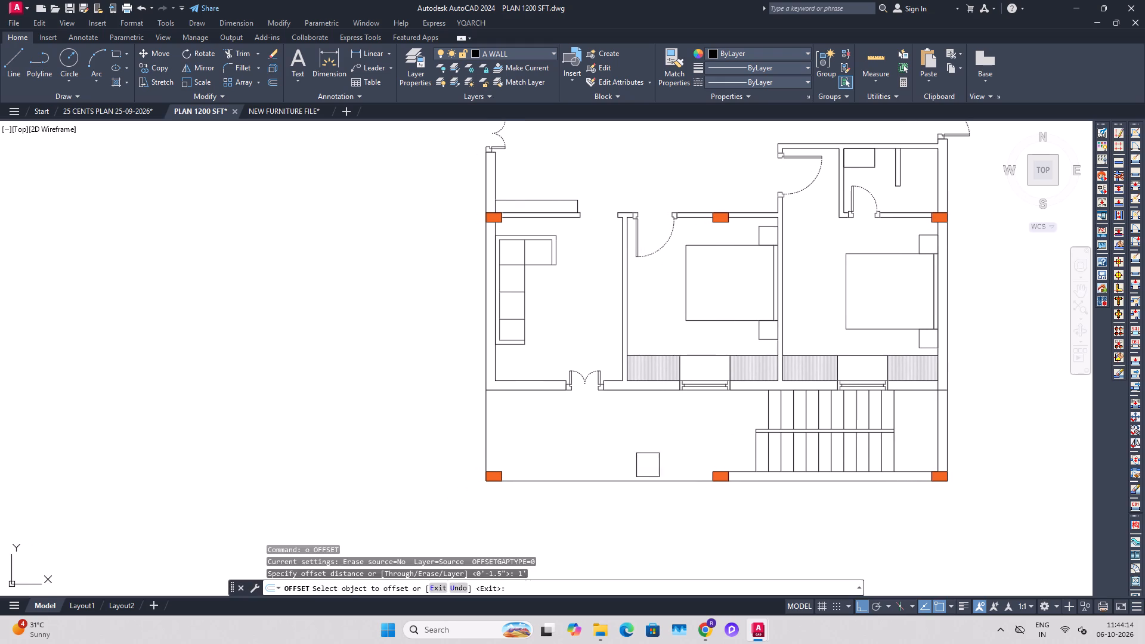
drag(649, 479, 649, 486)
click(638, 507)
click(643, 506)
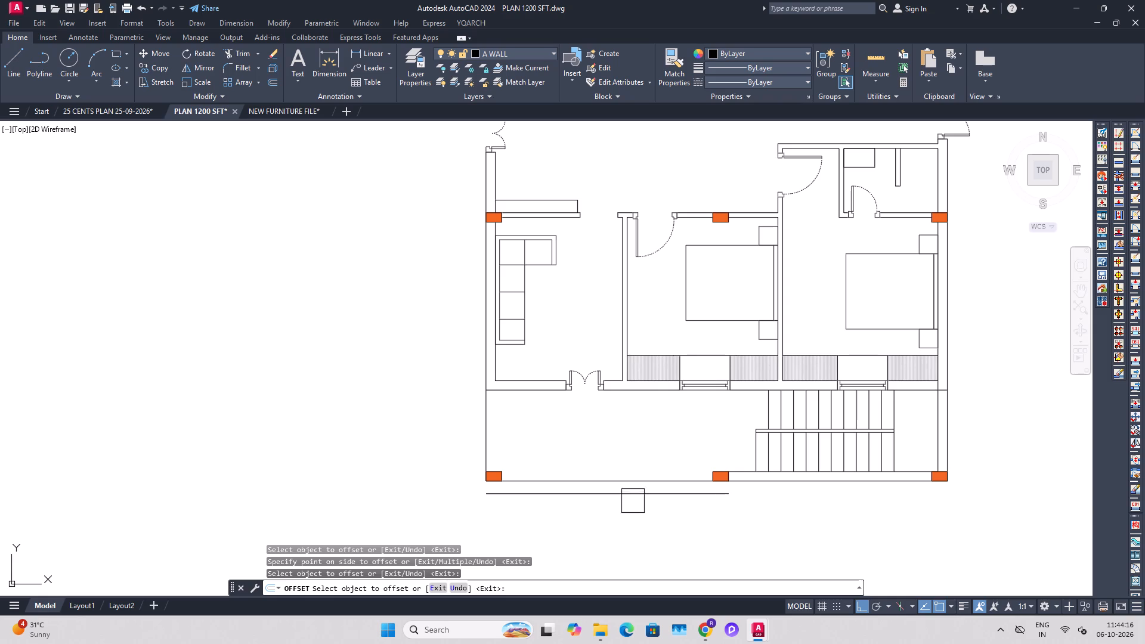
click(633, 501)
click(626, 527)
middle_drag(676, 404, 680, 394)
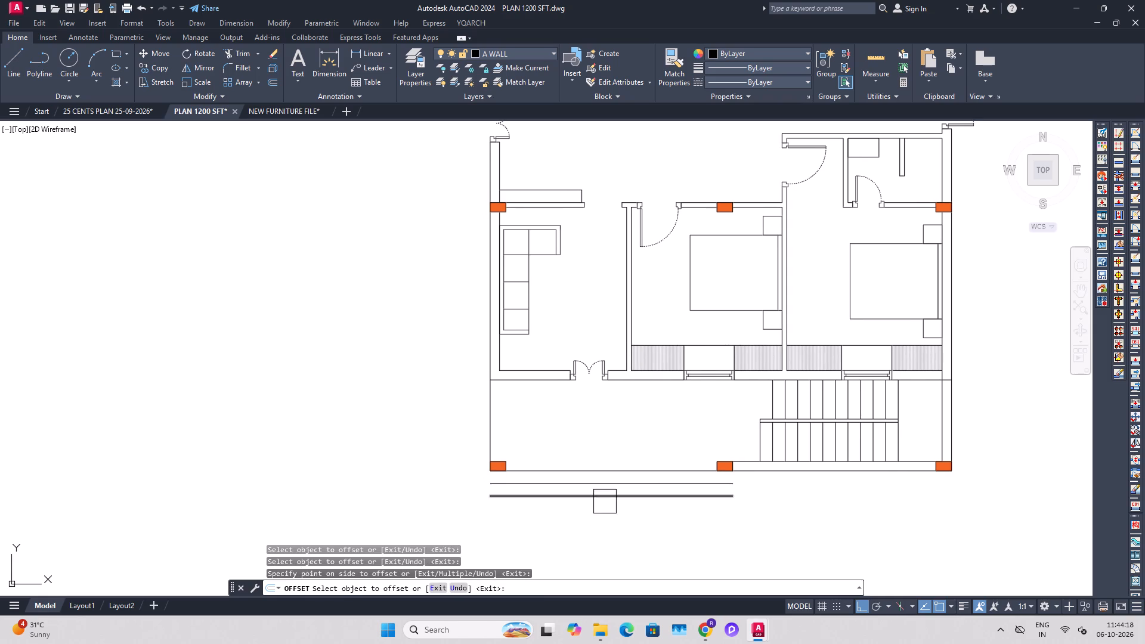
drag(605, 501, 601, 517)
click(595, 531)
key(Escape)
key(Escape)
Draw two vertical lines from the facing corners of the two porch columns down to the outermost step line.
text(l)
key(space)
scroll(722, 491, up, 2)
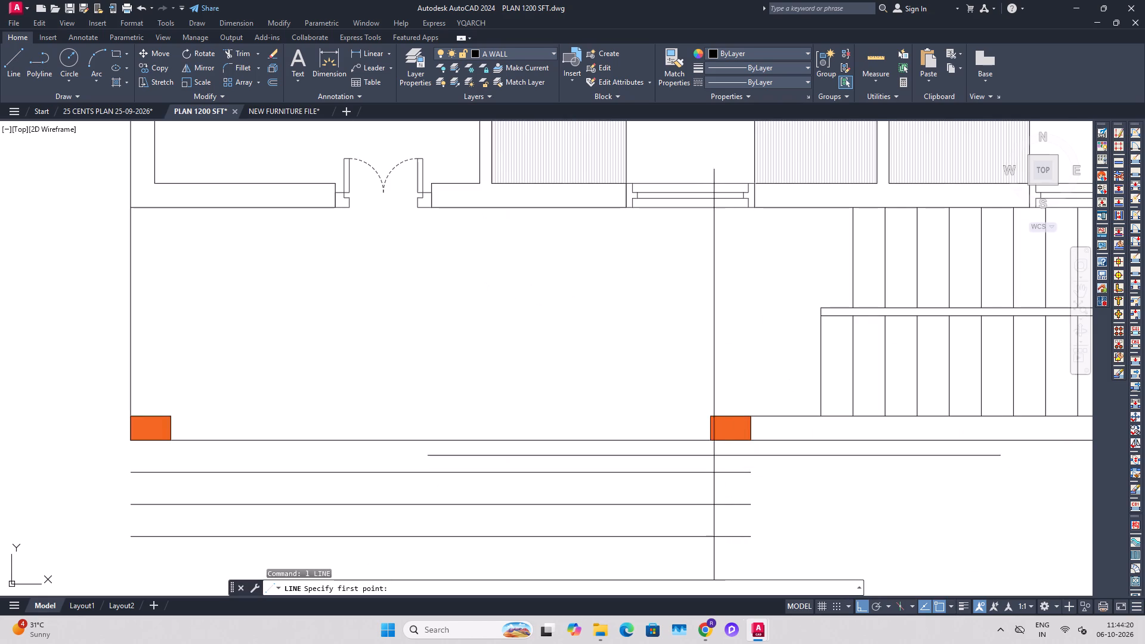
click(708, 443)
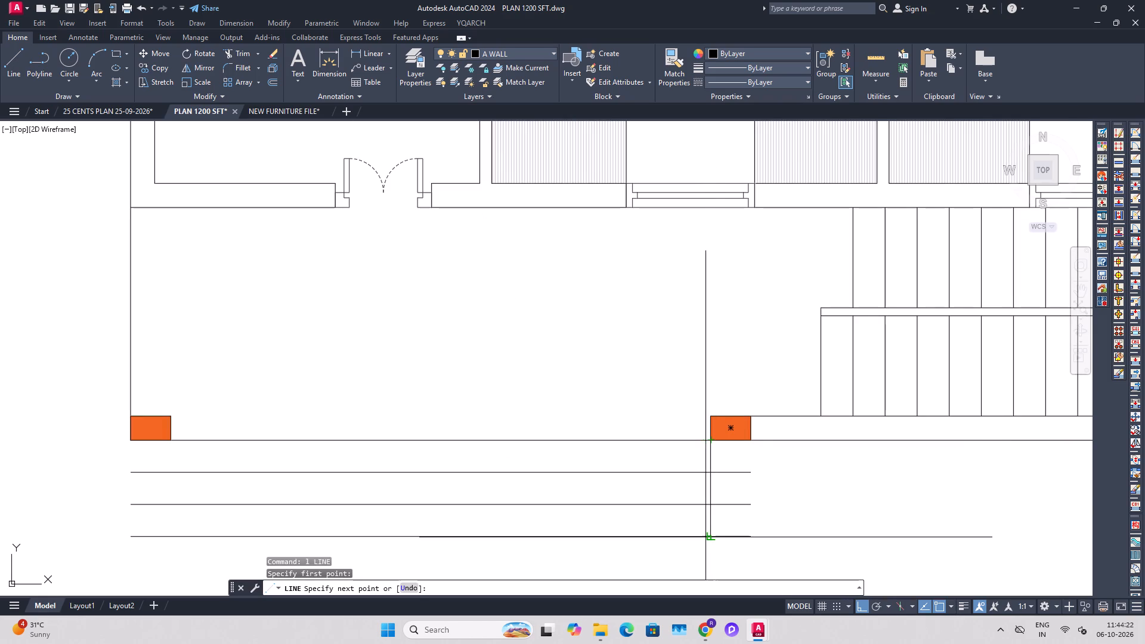
click(705, 537)
key(Escape)
key(l)
key(space)
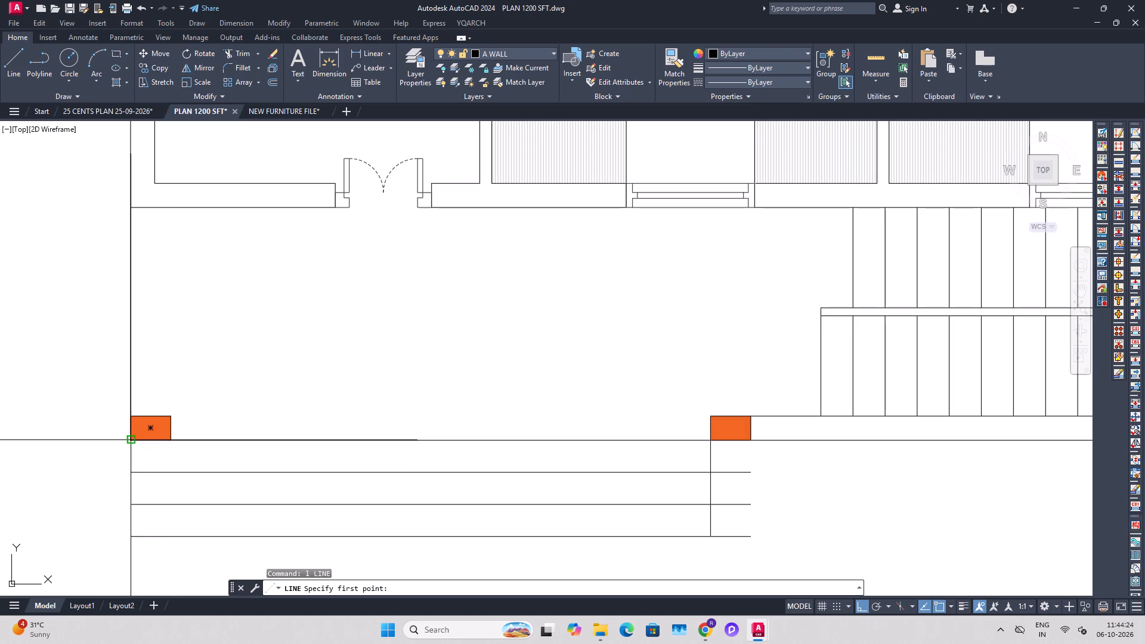
click(168, 442)
click(172, 536)
key(Escape)
key(Escape)
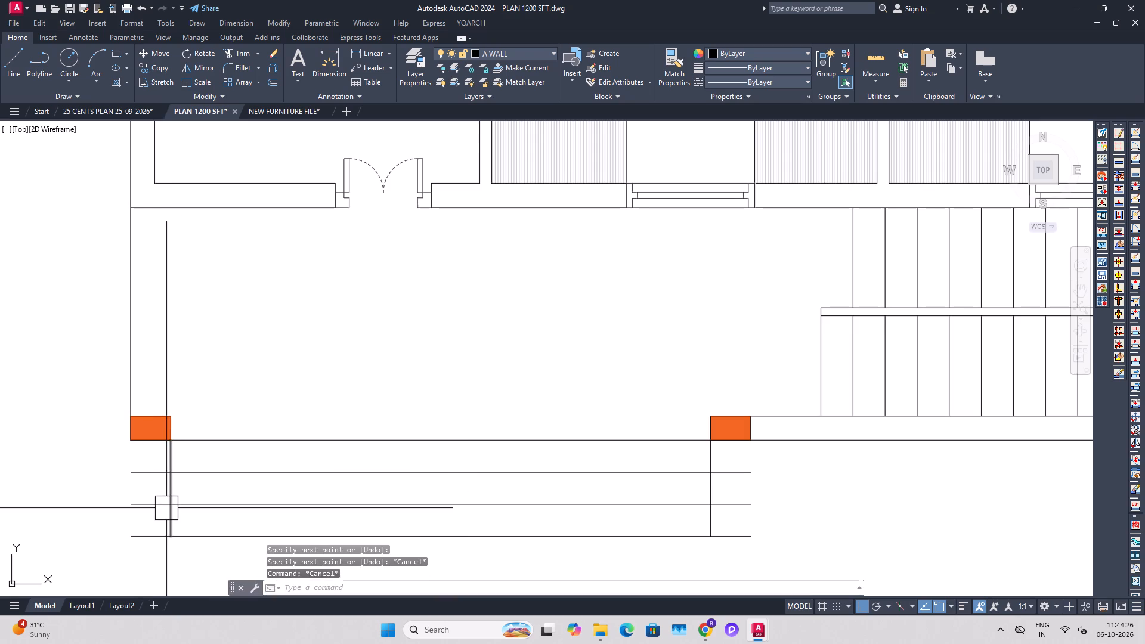
Trim the ends of the three step lines that extend past the vertical side lines at both ends.
key(t)
key(r)
key(space)
click(154, 483)
click(152, 499)
click(151, 523)
click(151, 541)
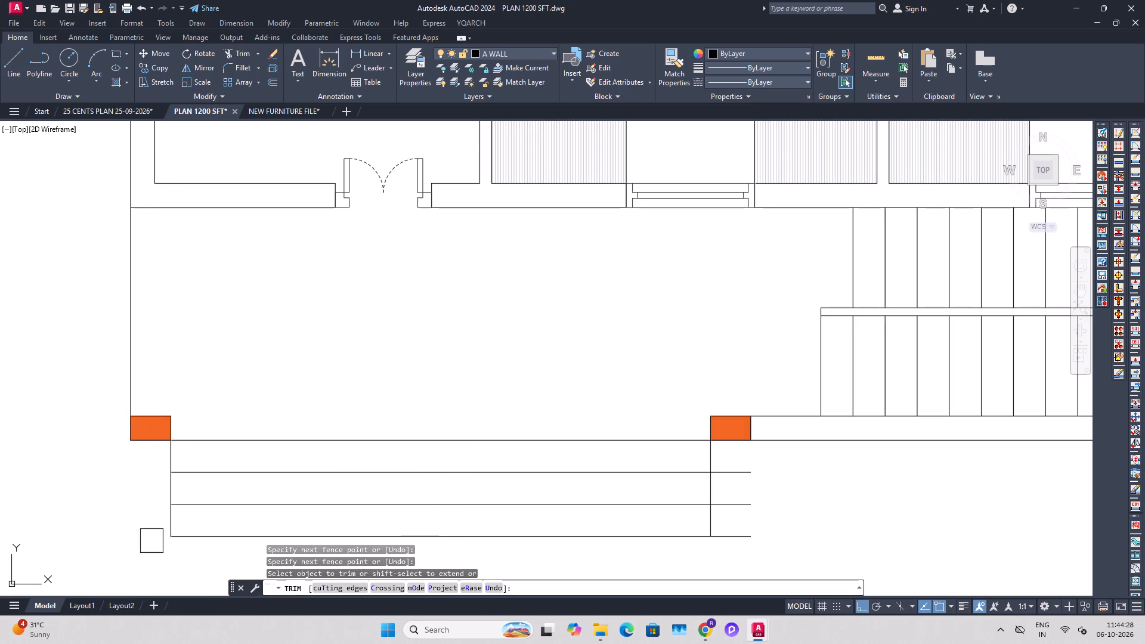
click(756, 509)
click(748, 477)
click(745, 534)
key(Escape)
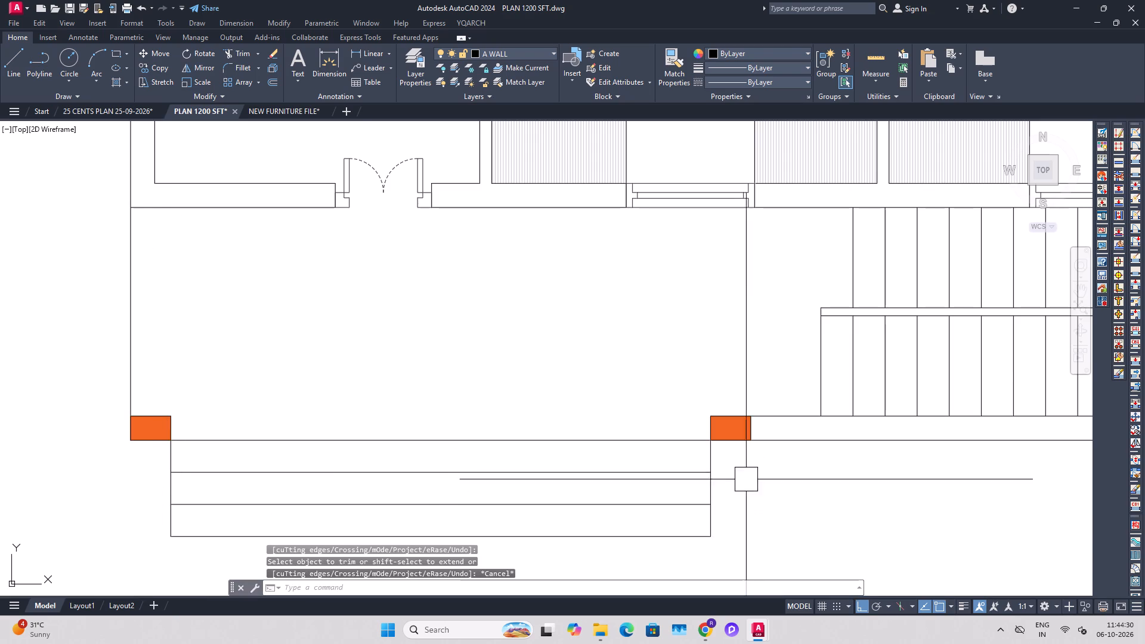
Save the drawing with the new entrance steps.
scroll(746, 479, down, 2)
middle_drag(820, 509, 745, 481)
key(Escape)
middle_drag(713, 484, 732, 484)
key(Escape)
key(ctrl+s)
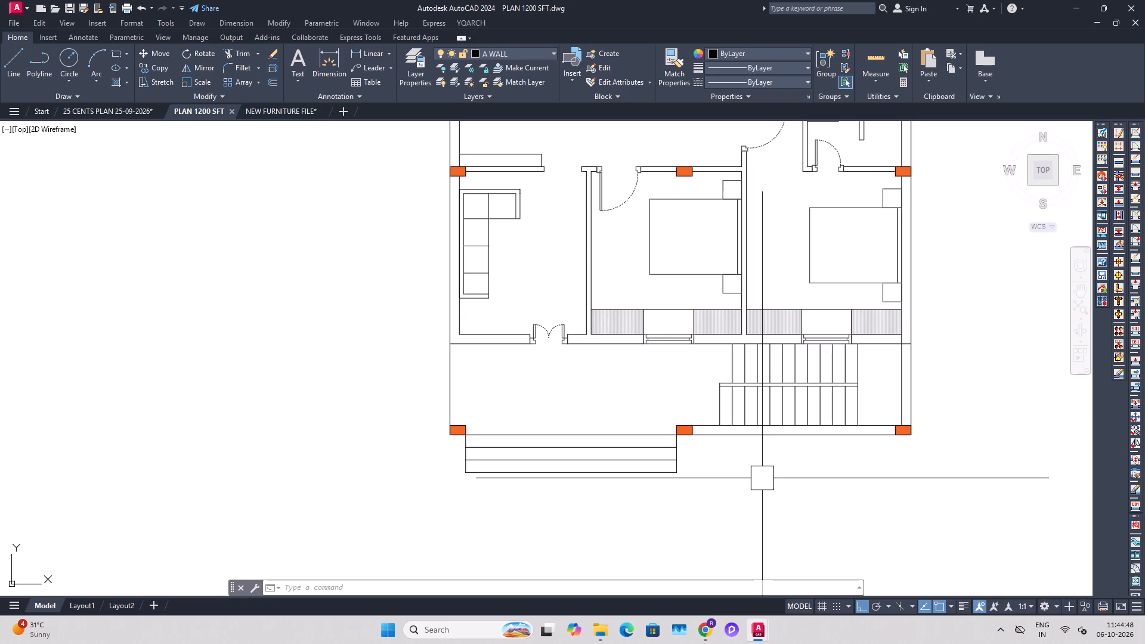
middle_drag(769, 380, 667, 424)
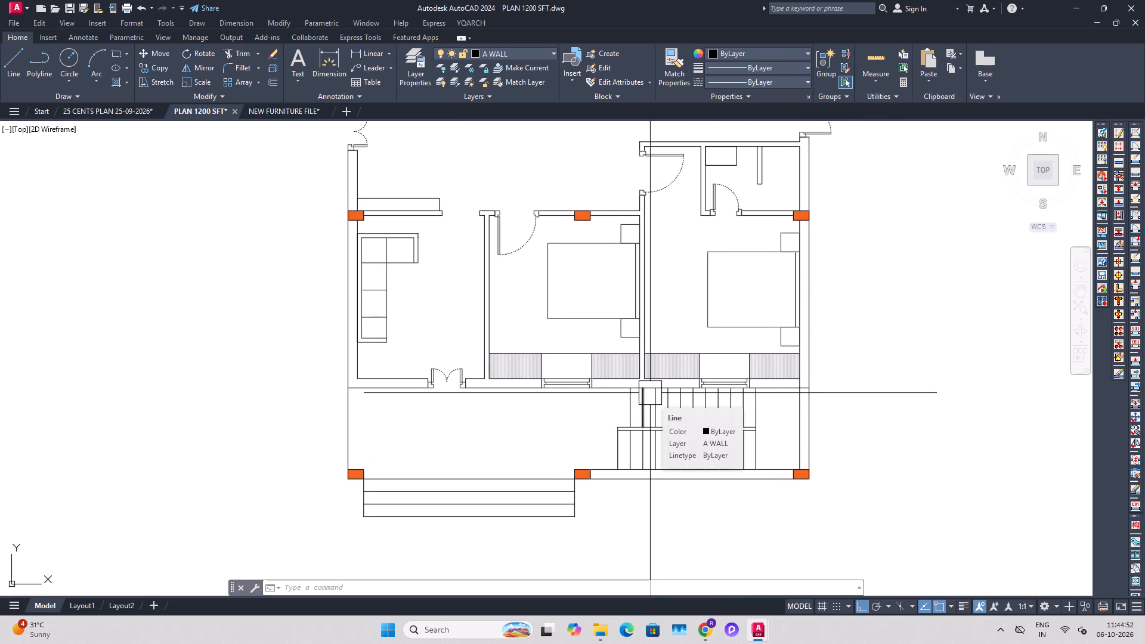
key(Escape)
key(Escape)
key(ctrl+s)
Add a multiline text label reading "living/dining" in the middle of the large hall.
scroll(739, 311, down, 1)
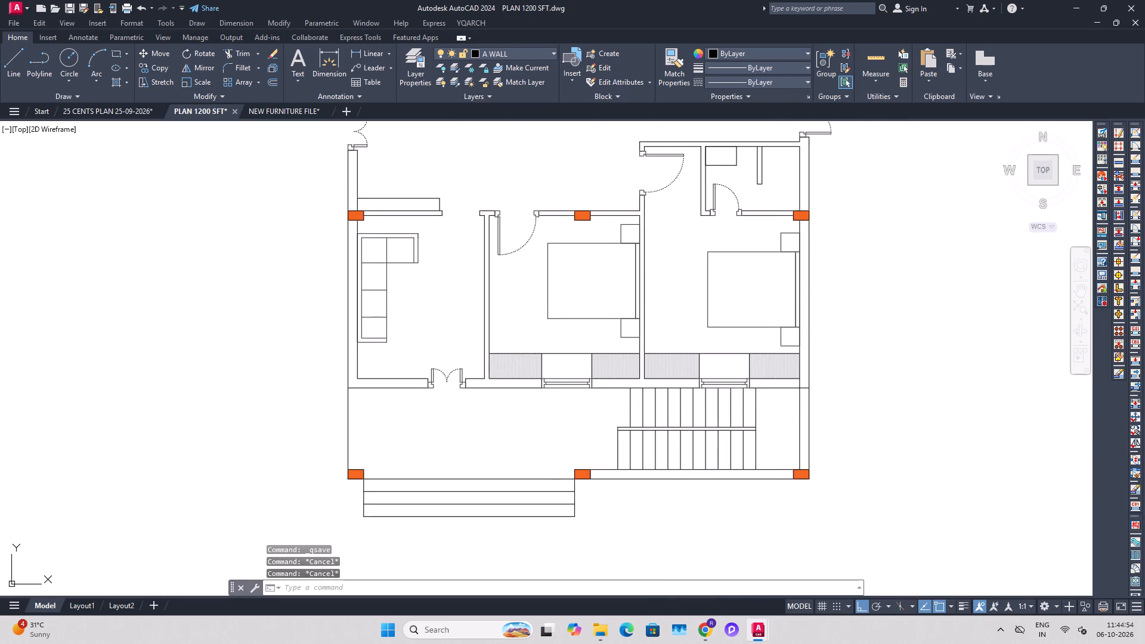
middle_drag(560, 224, 553, 366)
key(Escape)
key(Escape)
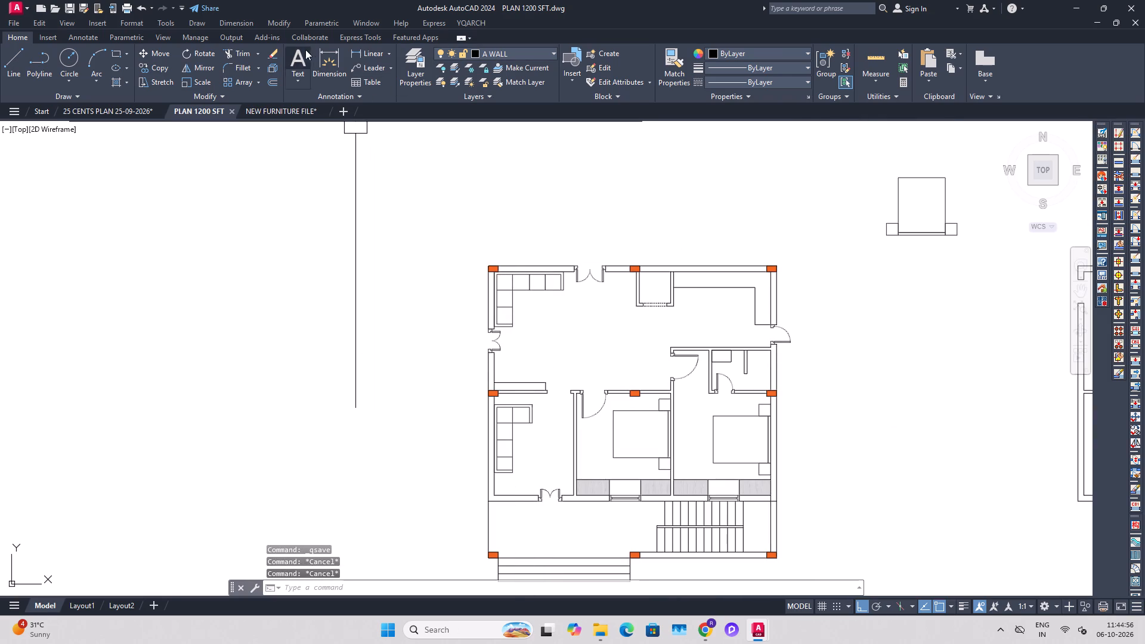
click(299, 58)
scroll(580, 331, up, 2)
drag(515, 324, 525, 330)
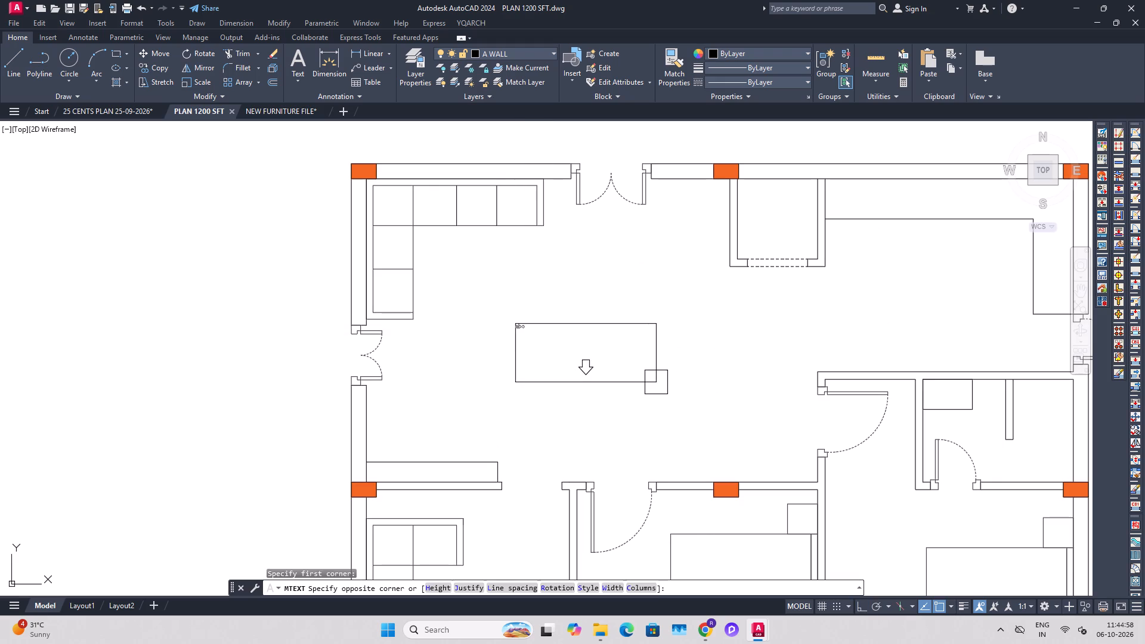
click(656, 382)
click(583, 329)
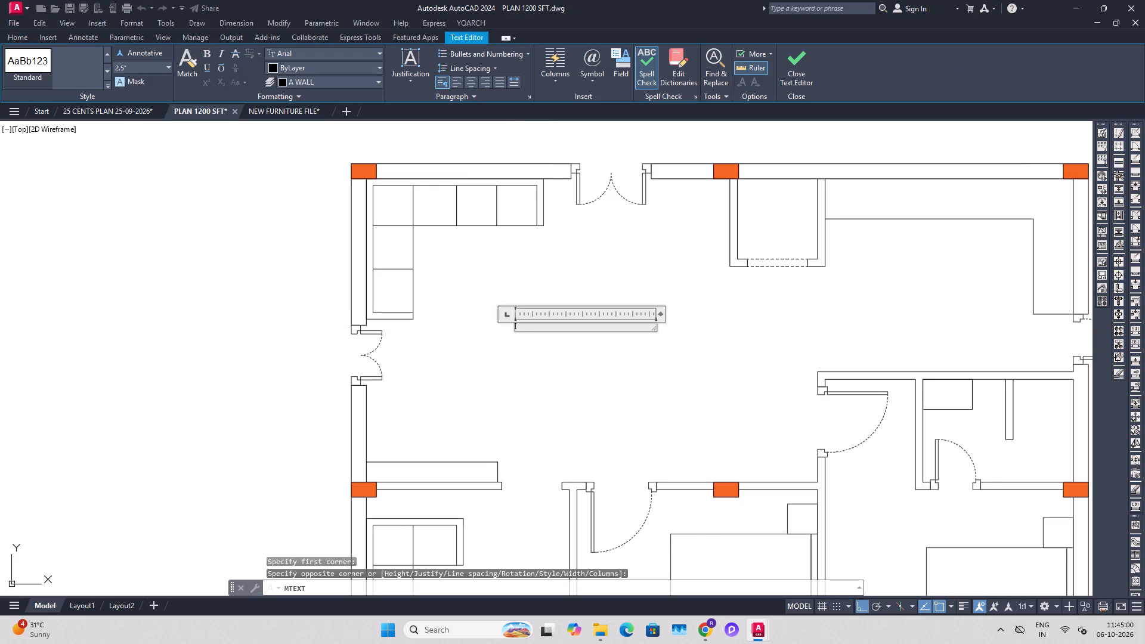
text(living)
key(space)
key(BackSpace)
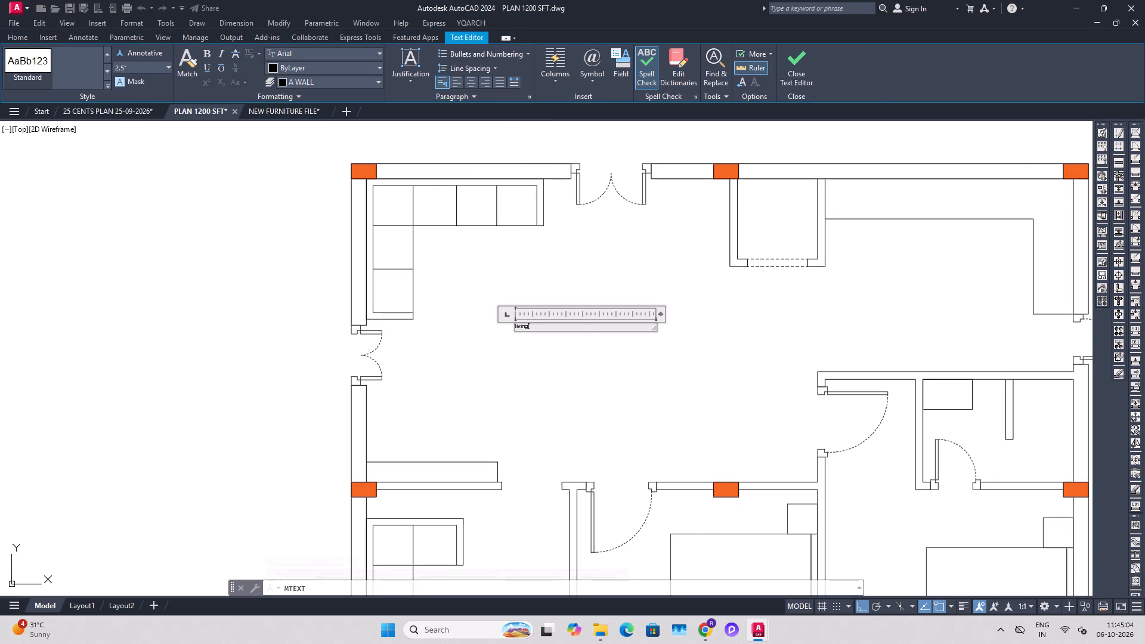
text(/dining)
key(Return)
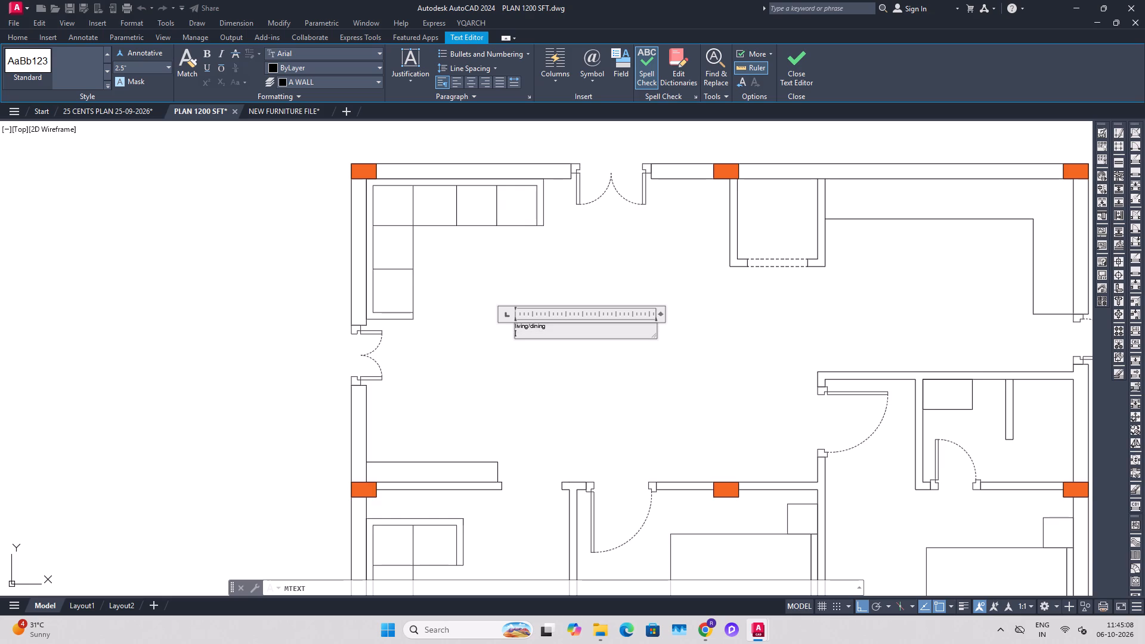
Set the living/dining label's text height to 9", change it to uppercase, and finish editing the text.
scroll(565, 323, up, 3)
drag(527, 335, 474, 344)
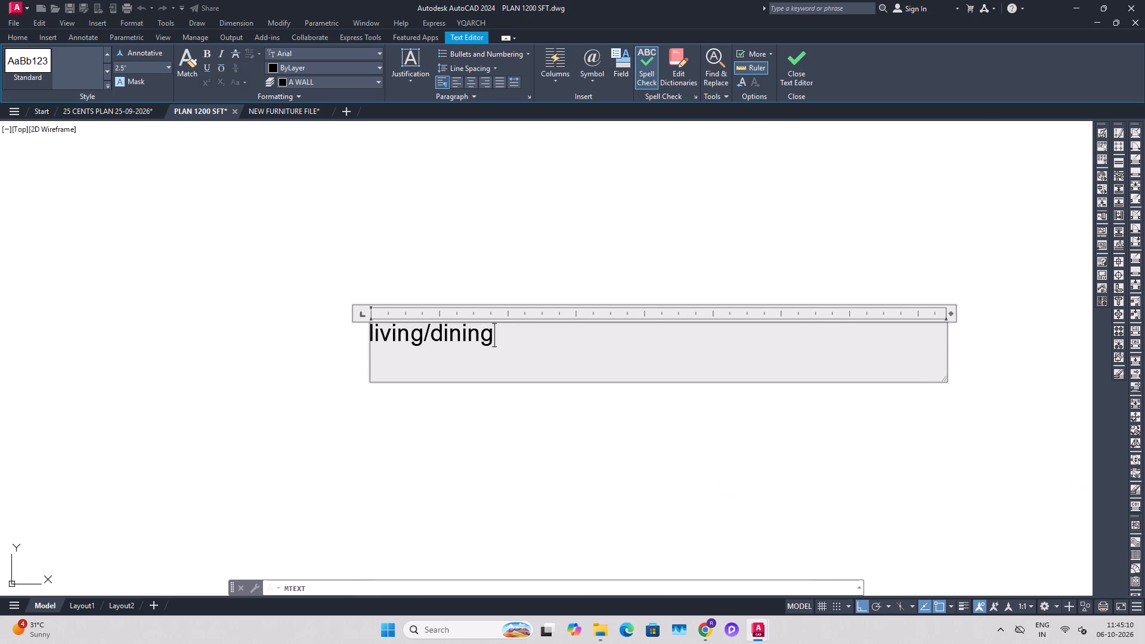
drag(474, 344, 329, 344)
click(137, 69)
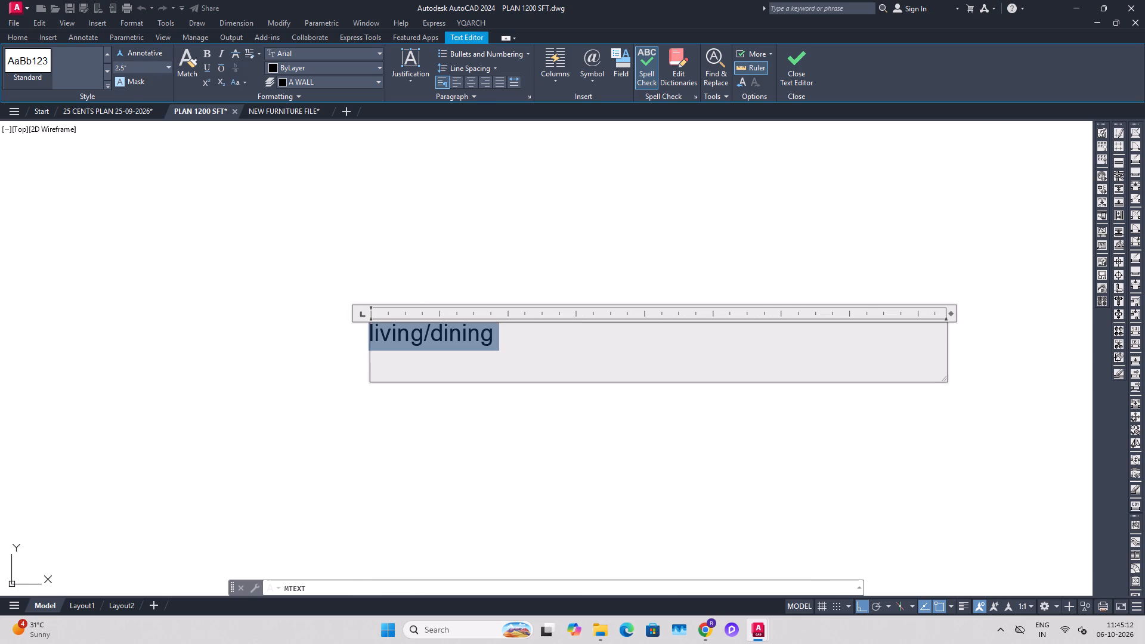
text(9")
key(Return)
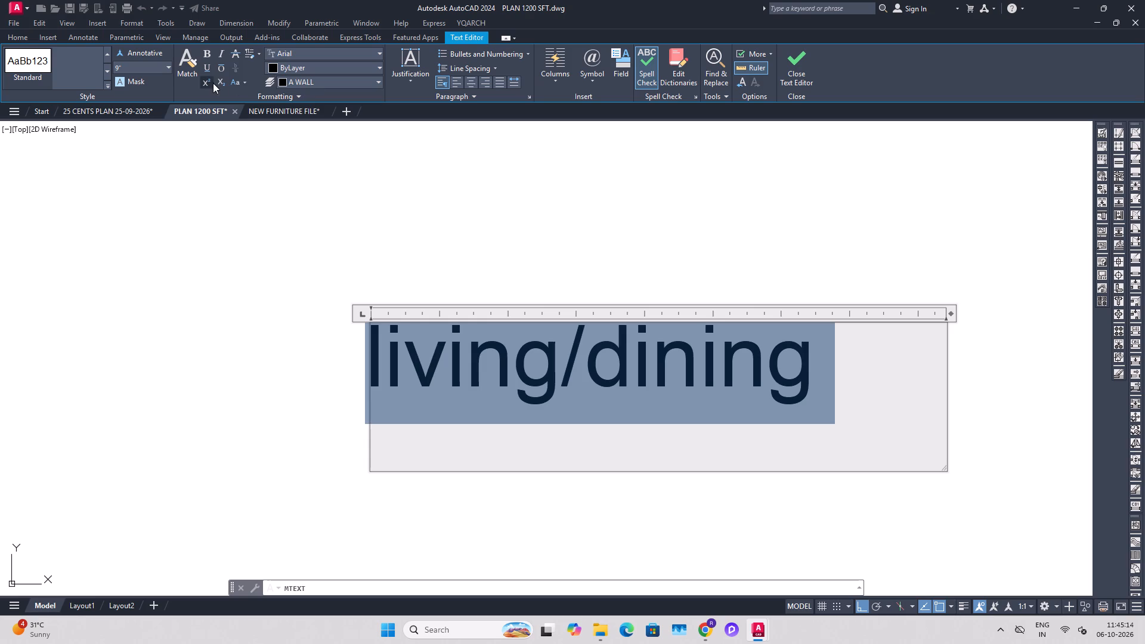
click(240, 82)
click(247, 102)
click(652, 478)
scroll(553, 413, down, 3)
click(548, 493)
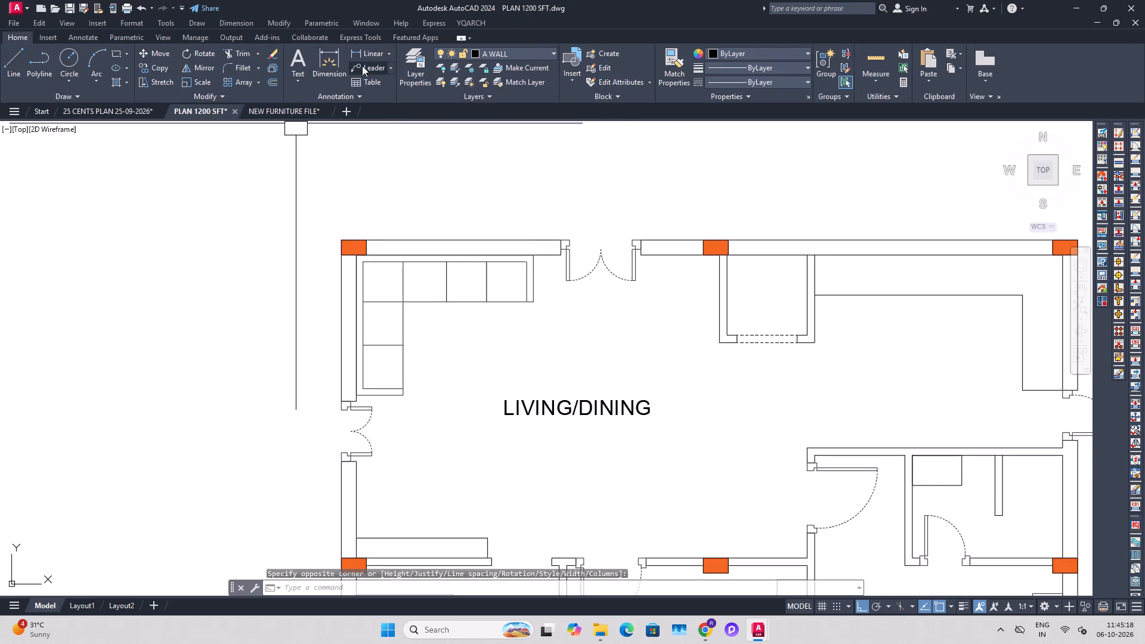
Place linear dimensions across the living/dining hall's inside width and its inside depth.
click(363, 55)
click(358, 500)
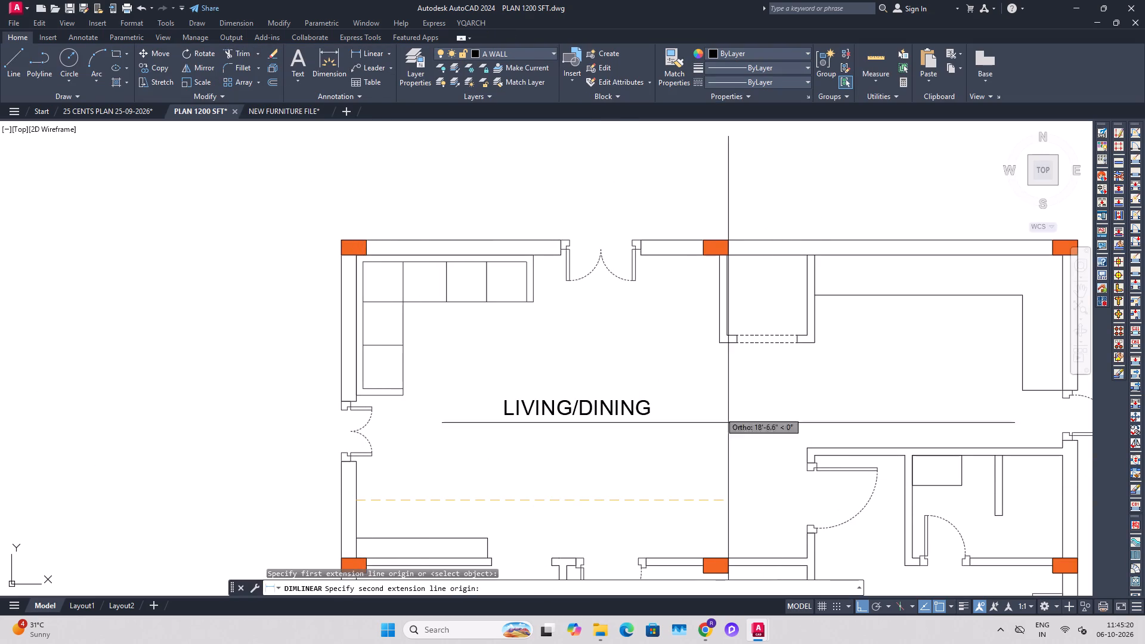
click(719, 338)
click(593, 469)
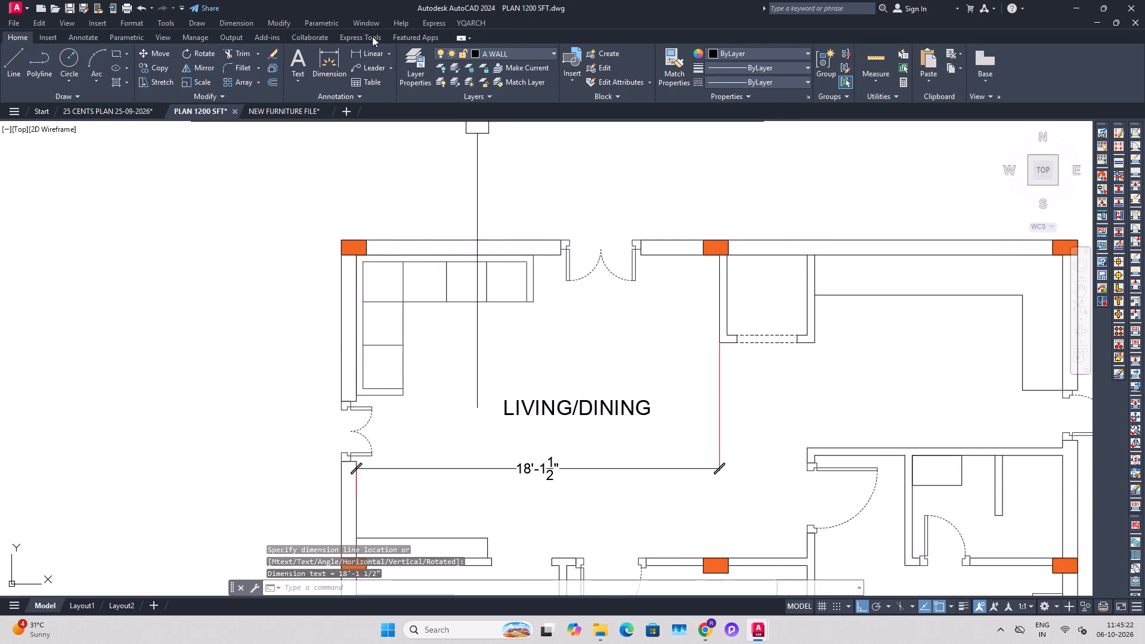
click(368, 54)
click(668, 262)
middle_drag(675, 390, 672, 314)
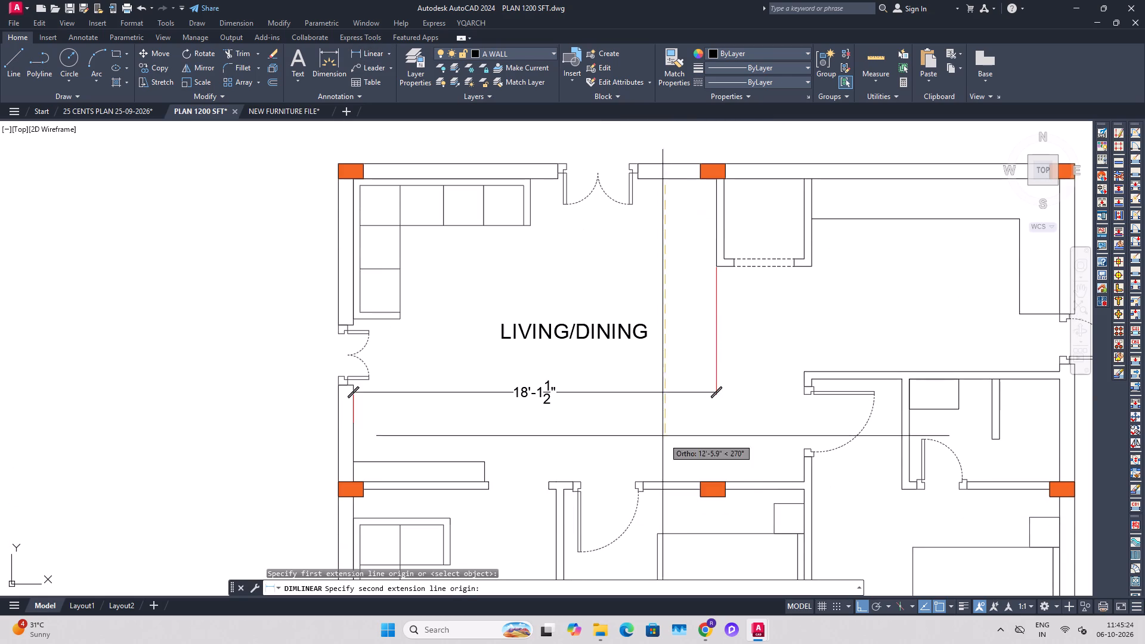
click(668, 485)
click(664, 447)
Stretch the upper end of the hall's vertical dimension to meet the inner face of the upper wall.
click(672, 233)
scroll(671, 171, up, 1)
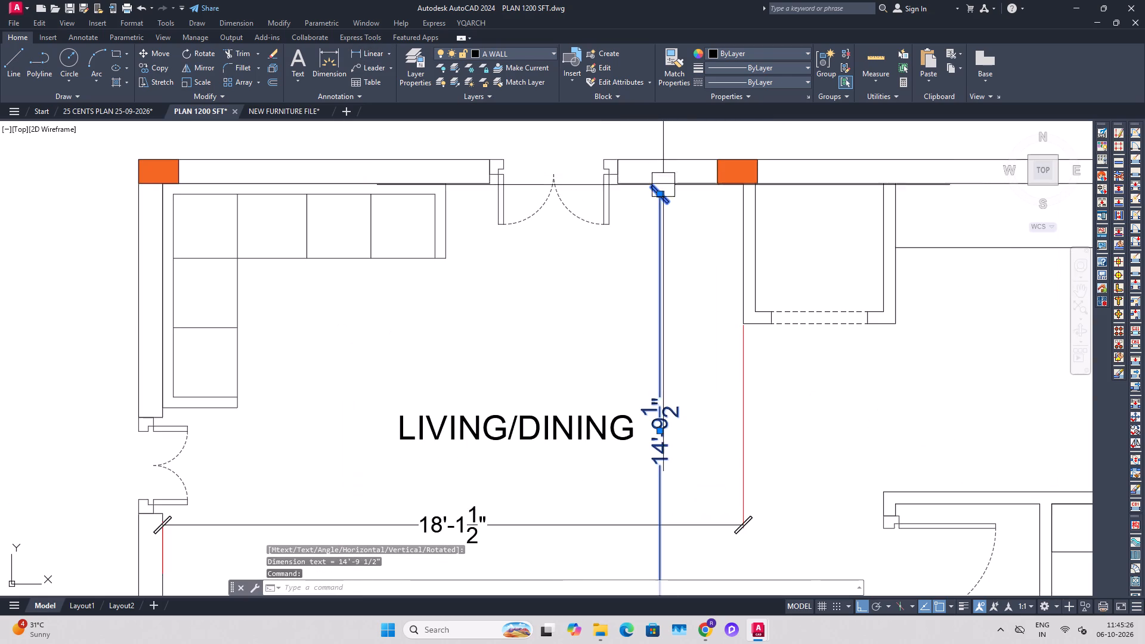
click(663, 191)
click(664, 177)
key(Escape)
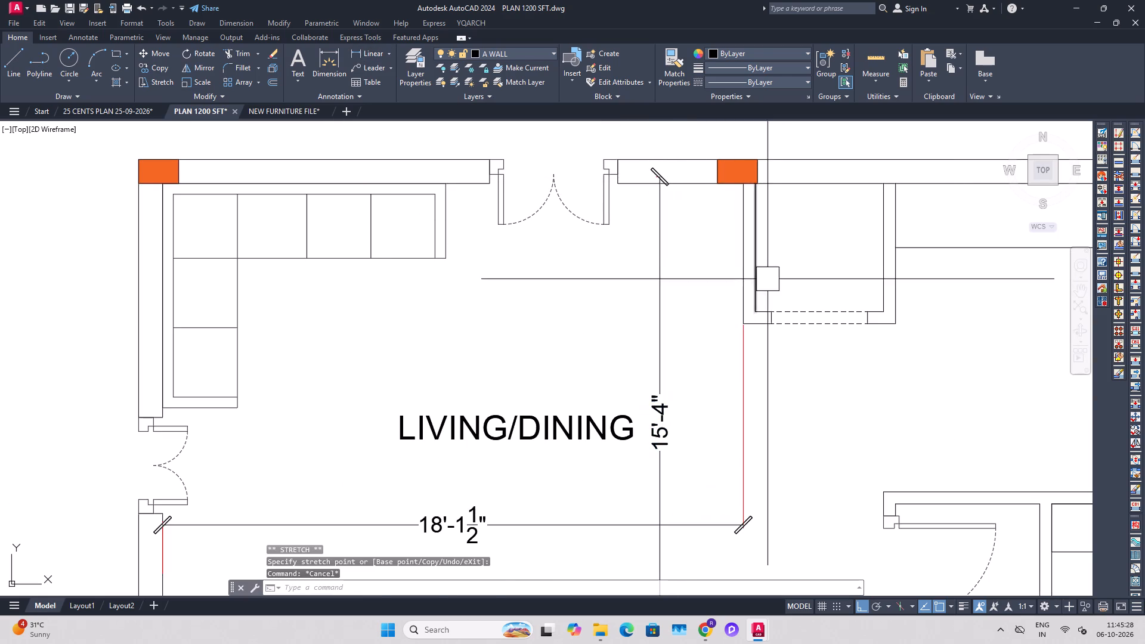
click(666, 205)
scroll(654, 176, up, 3)
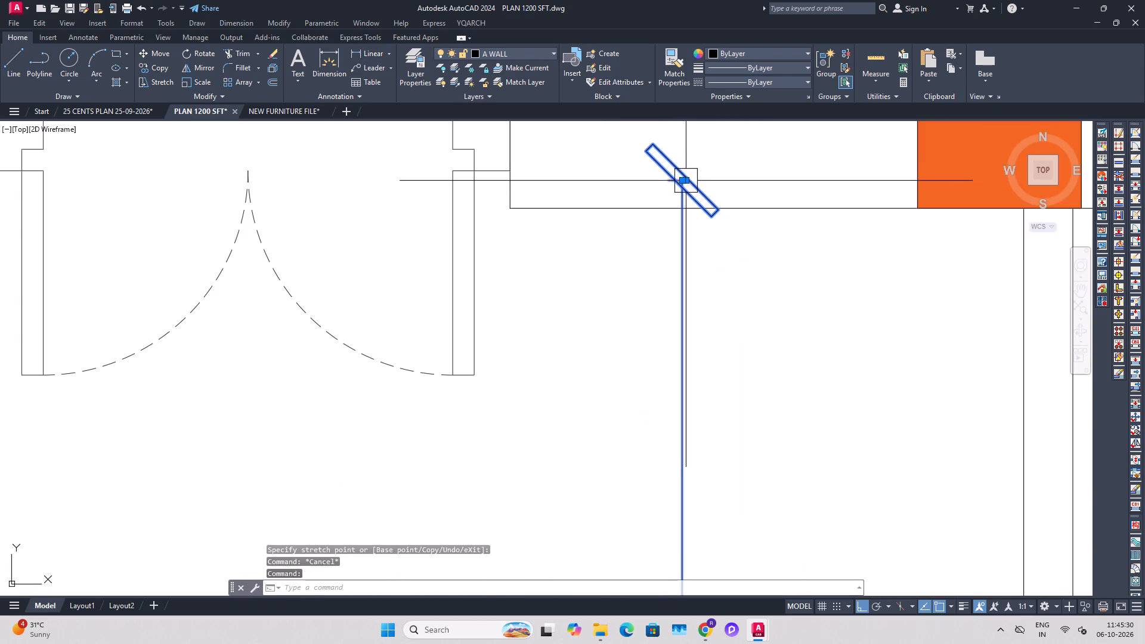
click(682, 182)
click(677, 208)
key(Escape)
scroll(677, 189, up, 3)
click(685, 171)
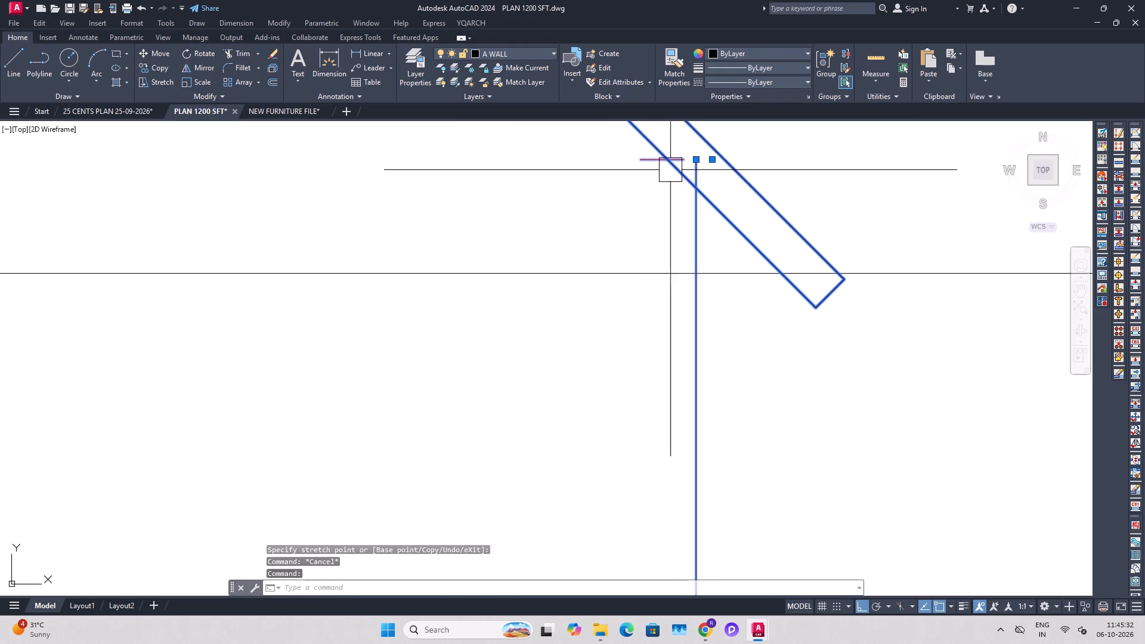
click(695, 161)
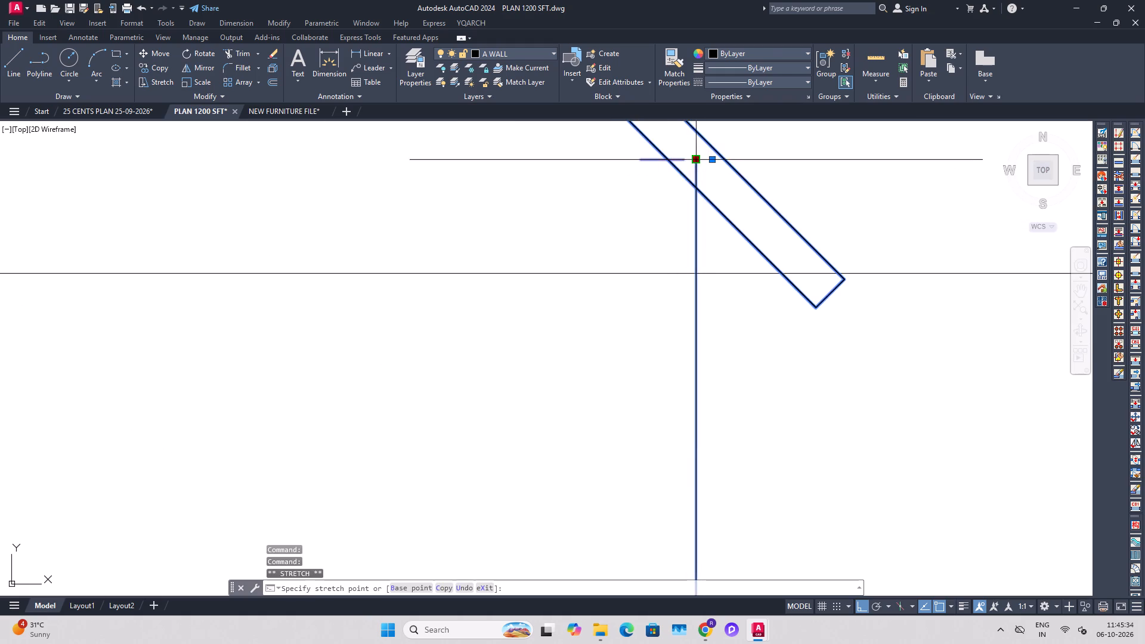
click(691, 273)
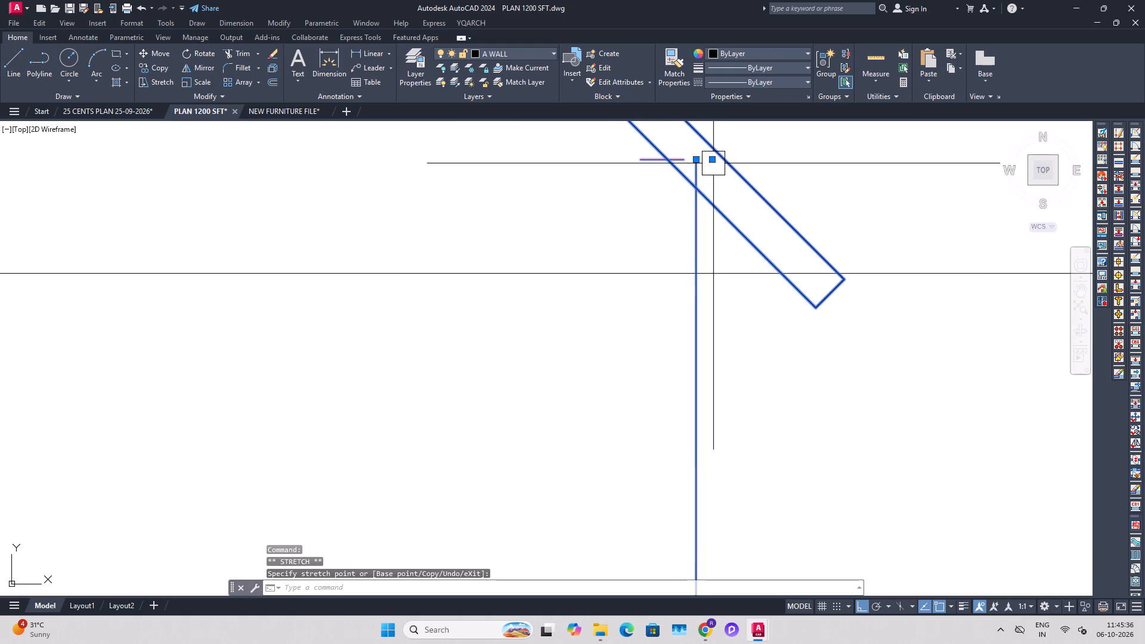
click(710, 162)
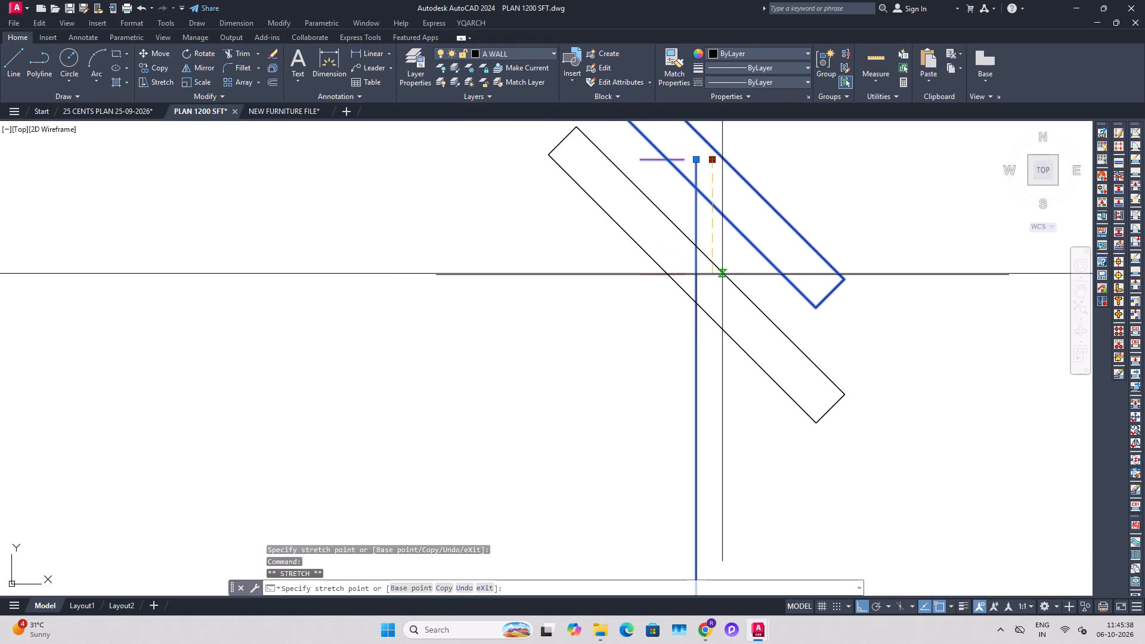
click(714, 275)
key(Escape)
Save the drawing.
scroll(717, 250, down, 6)
middle_drag(705, 382, 700, 323)
scroll(700, 380, down, 1)
middle_drag(692, 411, 695, 371)
key(Escape)
key(ctrl+s)
Widen the LIVING/DINING label's text frame and add a second line reading 18'-1.5"x15'-1.5".
scroll(602, 391, up, 2)
double_click(604, 391)
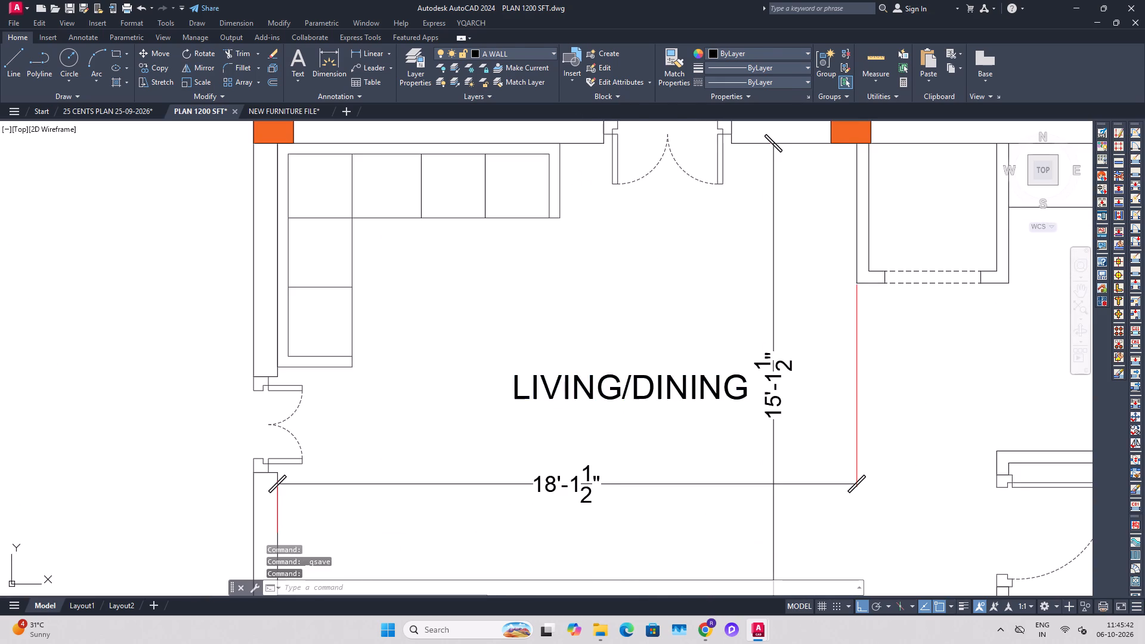
drag(747, 366, 754, 366)
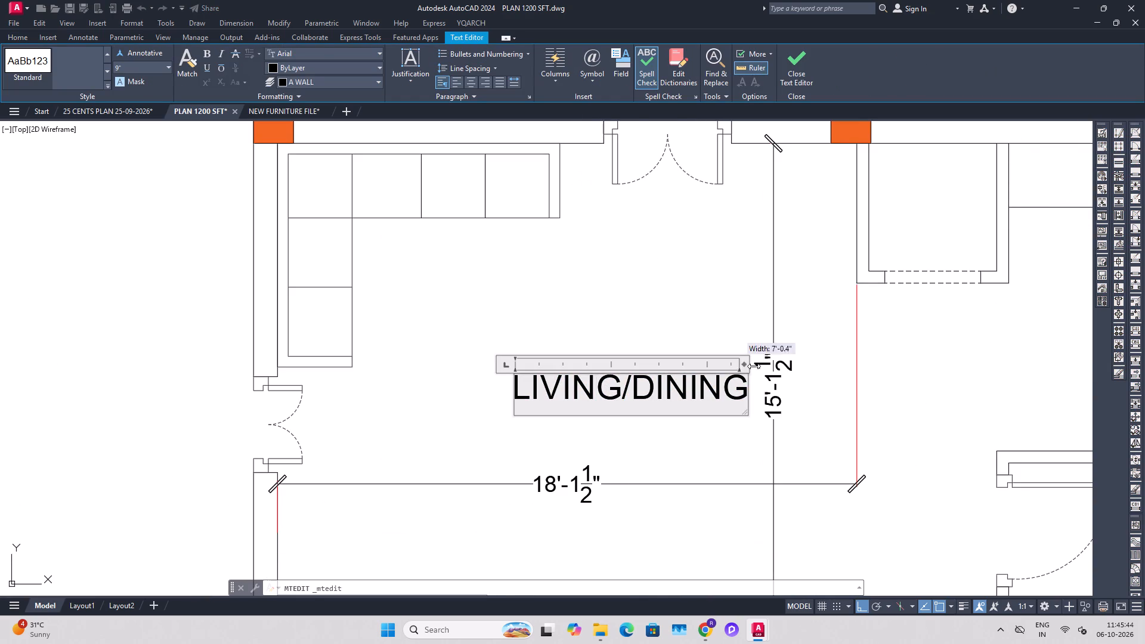
drag(754, 366, 791, 364)
click(758, 389)
key(Return)
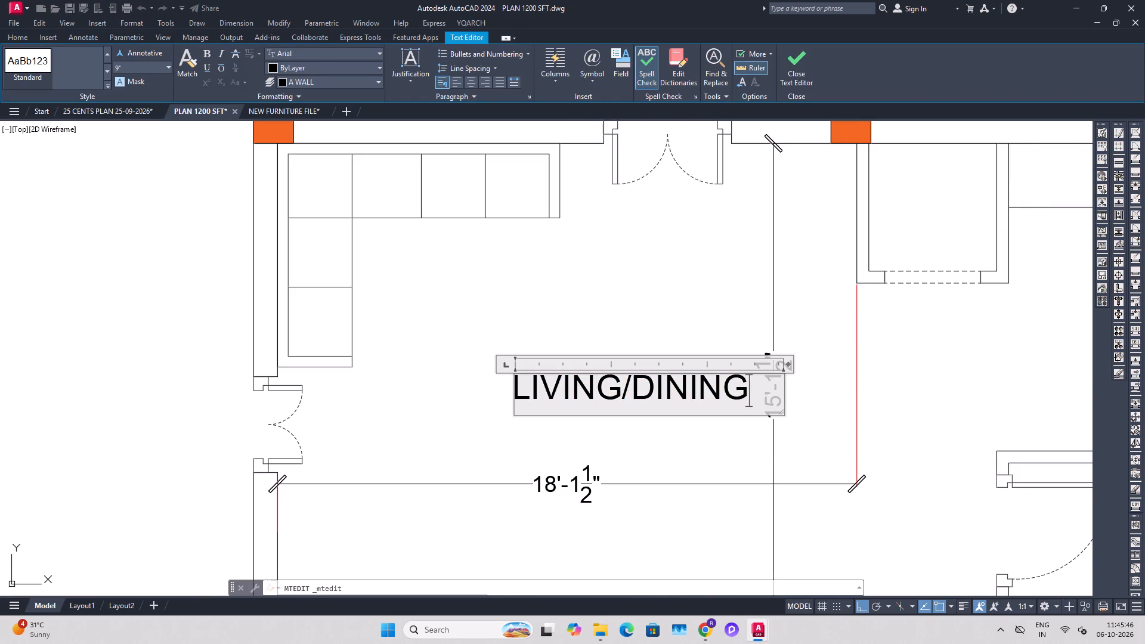
key(1)
text(8')
text(1.5")
key(x)
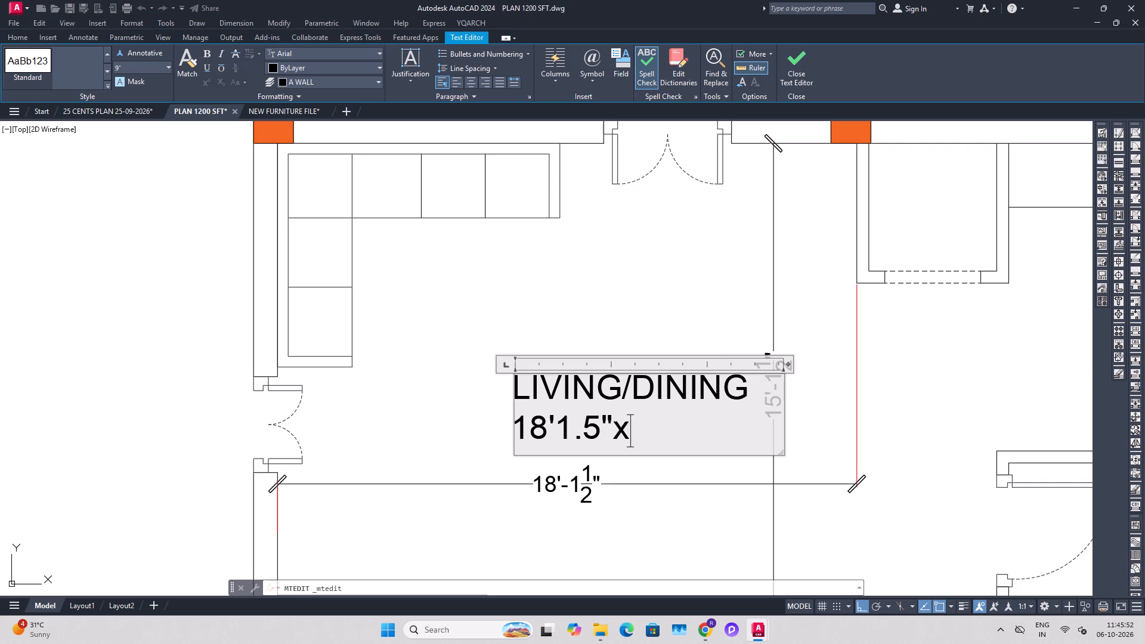
key(1)
text(5')
key(1)
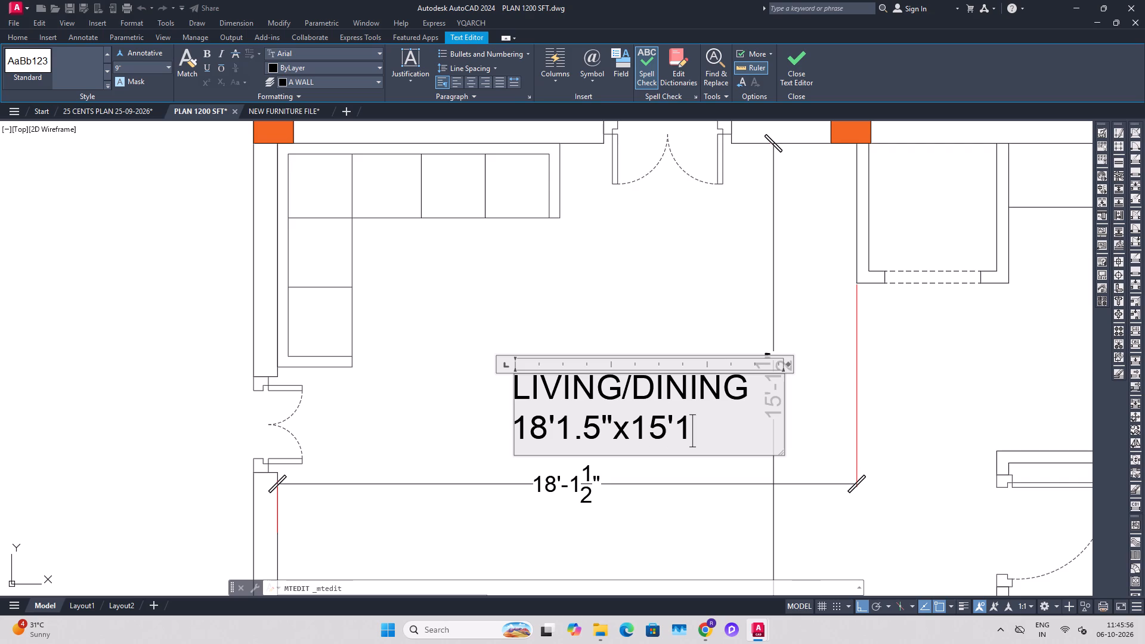
text(.5")
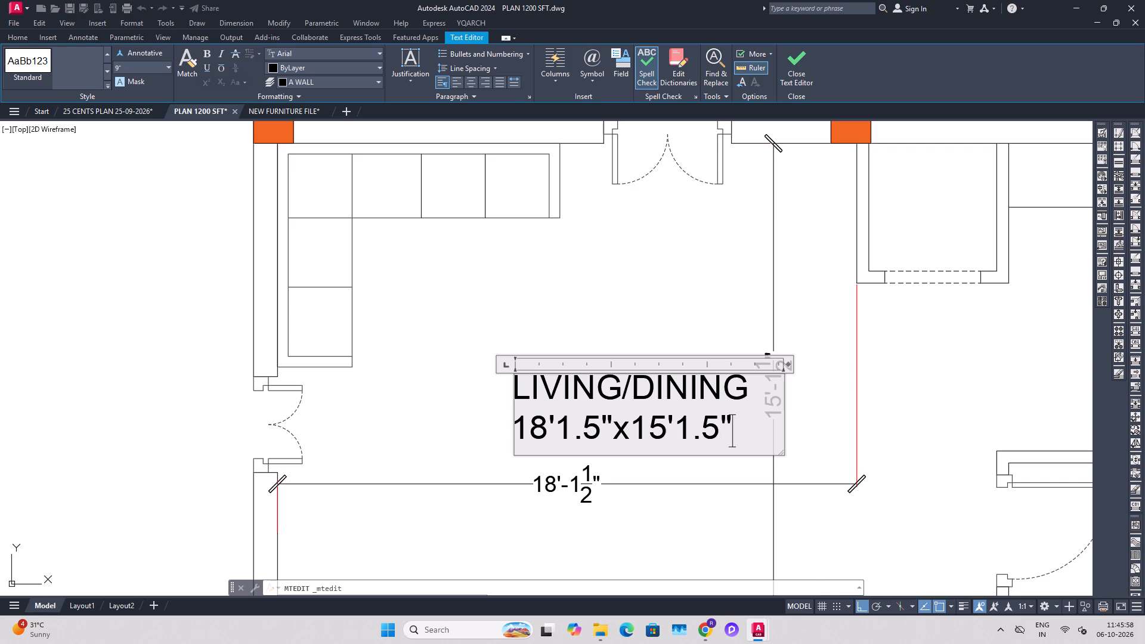
click(557, 431)
key(minus)
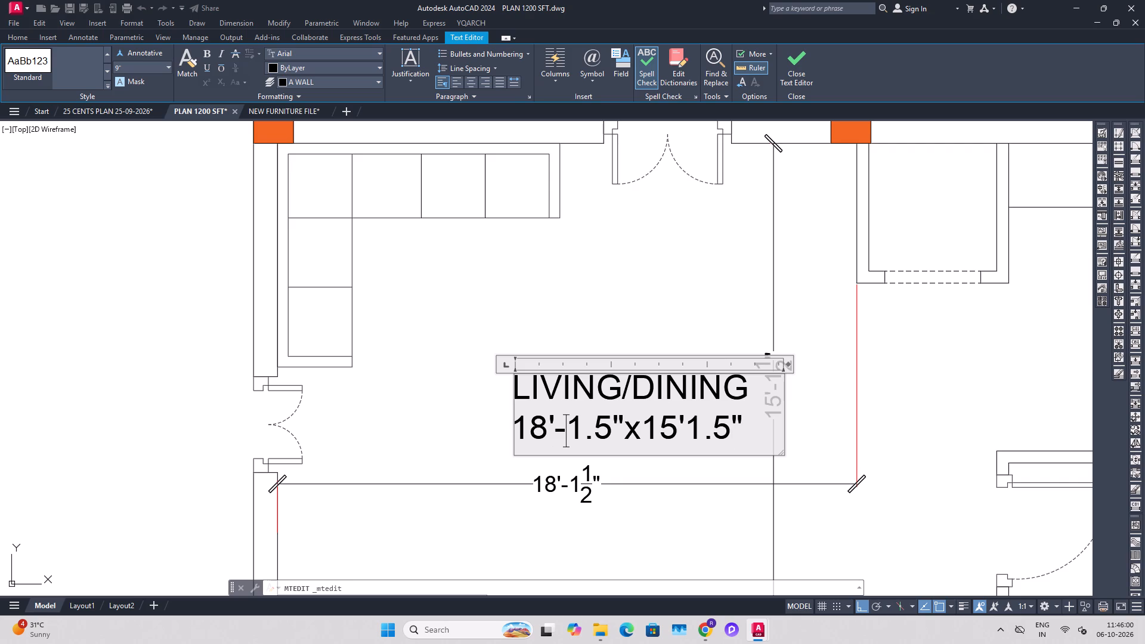
click(688, 423)
key(minus)
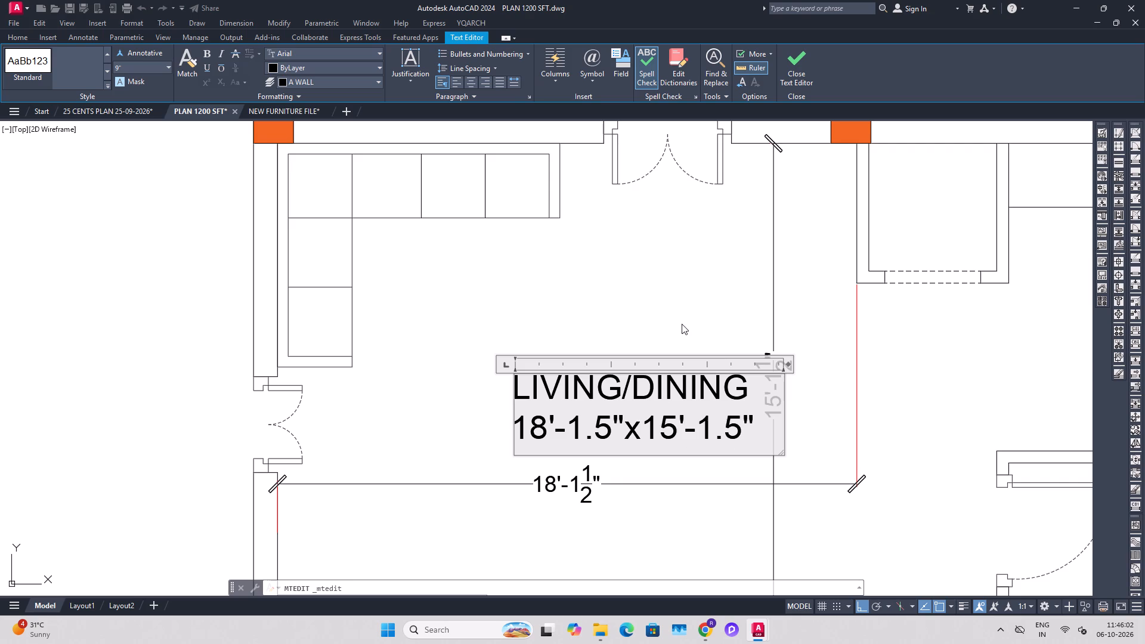
click(681, 317)
Delete the horizontal and vertical dimensions inside the living/dining hall.
click(633, 493)
click(769, 450)
scroll(760, 450, down, 1)
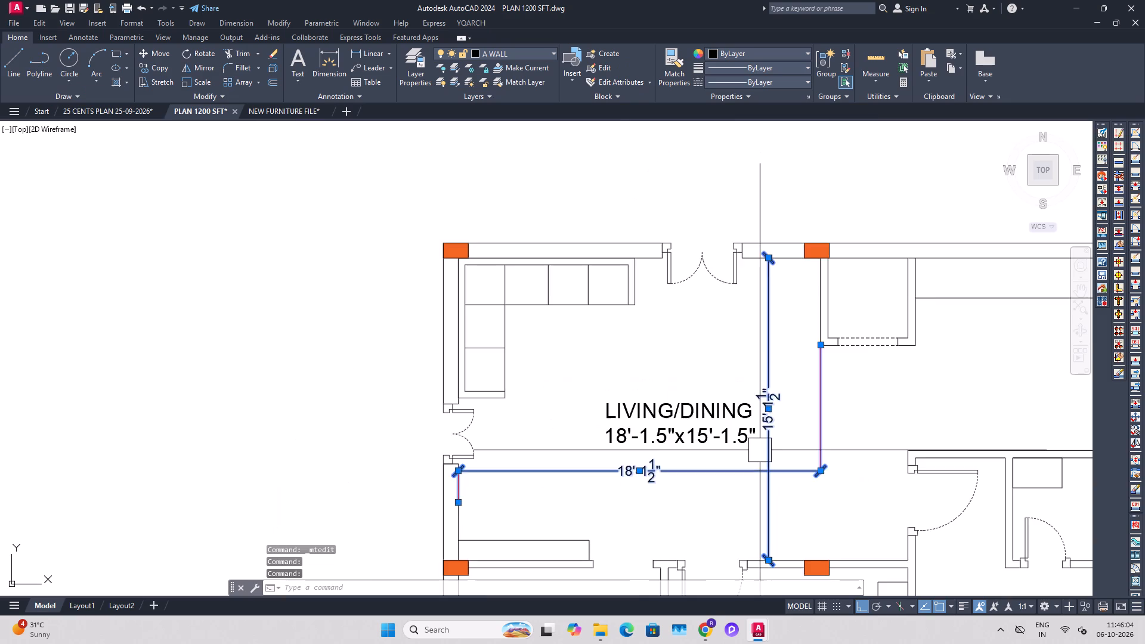
key(Delete)
Move the two-line LIVING/DINING label slightly to the left to centre it in the hall.
click(684, 450)
scroll(761, 448, down, 2)
key(m)
key(space)
click(769, 470)
click(748, 470)
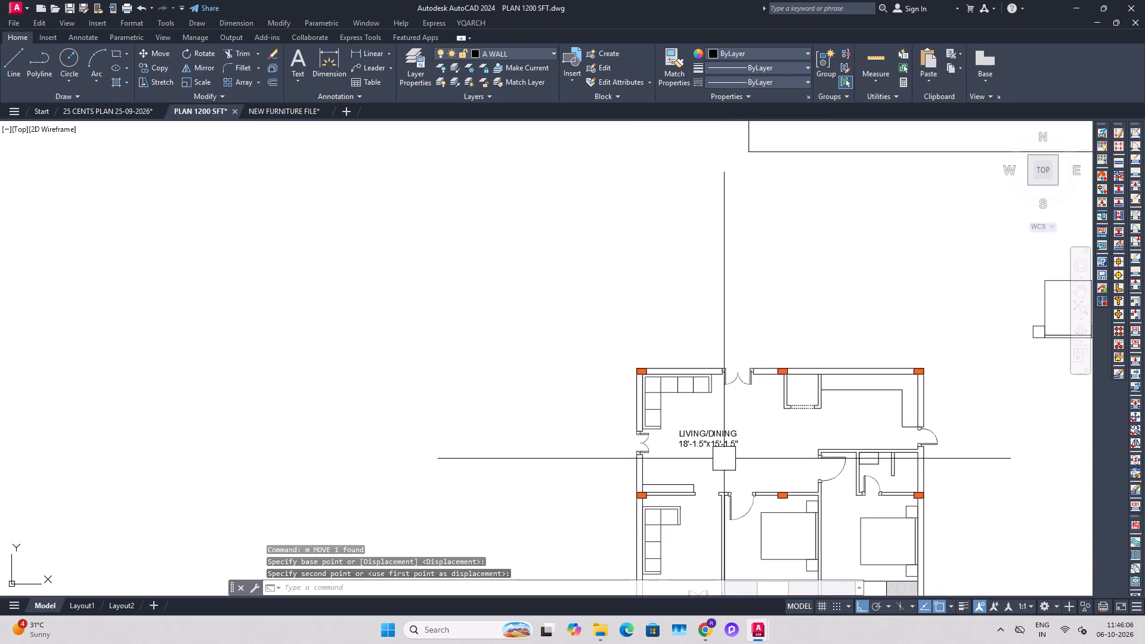
Copy the LIVING/DINING label about 20'-11" horizontally across to the kitchen.
click(722, 457)
key(c)
key(o)
key(space)
click(720, 459)
scroll(868, 444, up, 1)
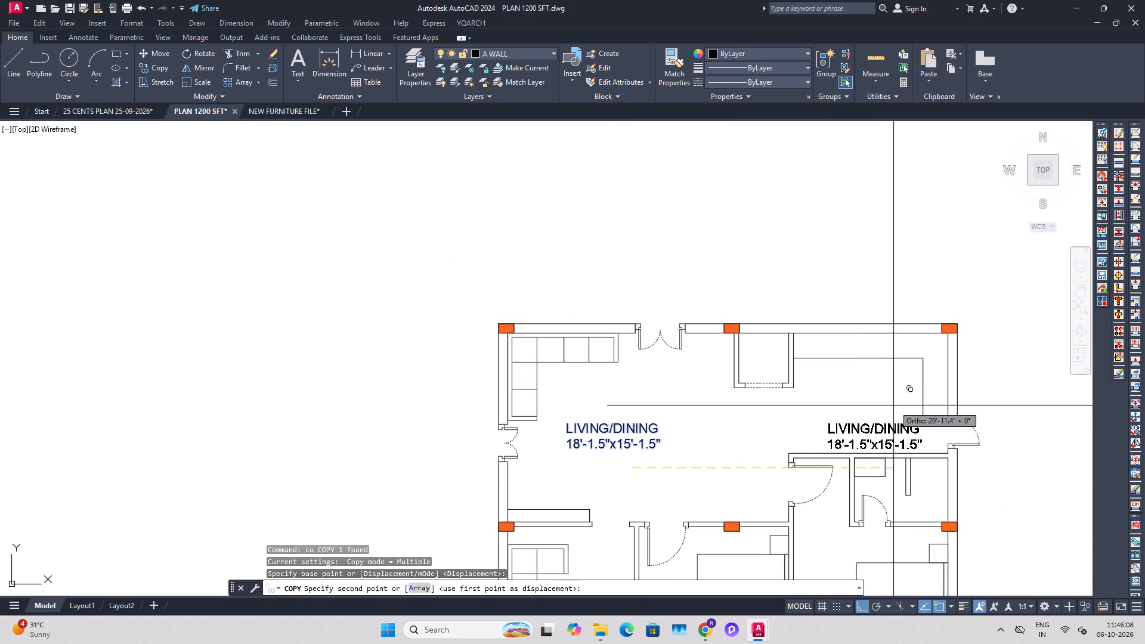
click(893, 405)
key(Escape)
Move the copied label straight up into the kitchen's open floor area.
click(869, 433)
middle_drag(880, 438, 827, 448)
key(m)
key(space)
click(949, 477)
click(949, 453)
Replace the copied label's room name with uppercase "KITCHEN" on its own line above the size.
scroll(837, 420, up, 2)
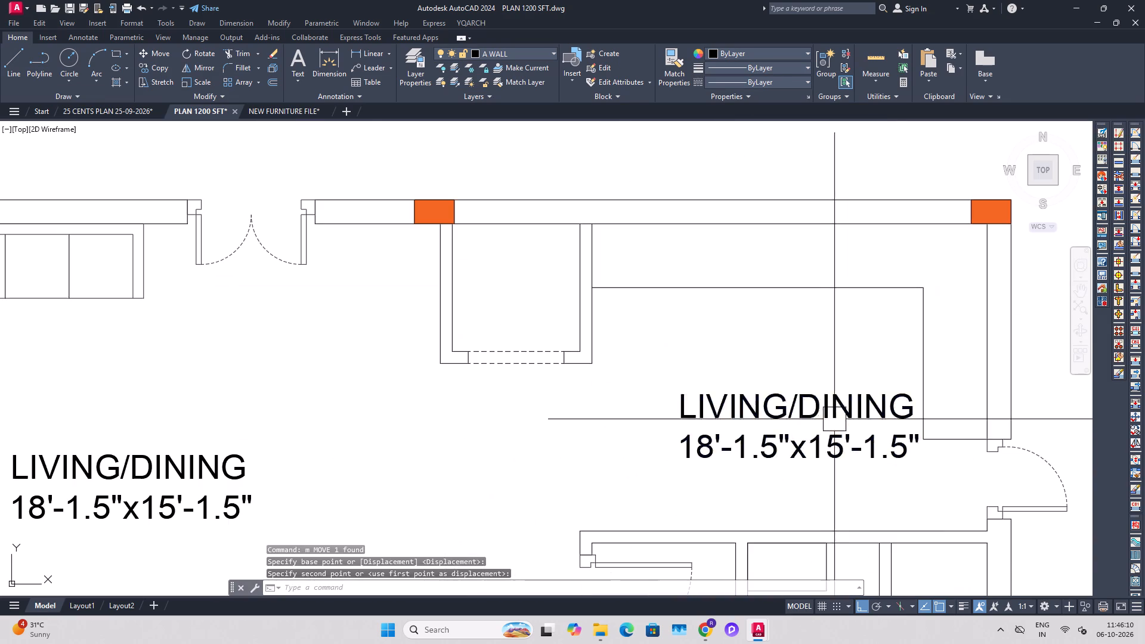
double_click(829, 418)
drag(920, 412, 615, 412)
text(kitchen)
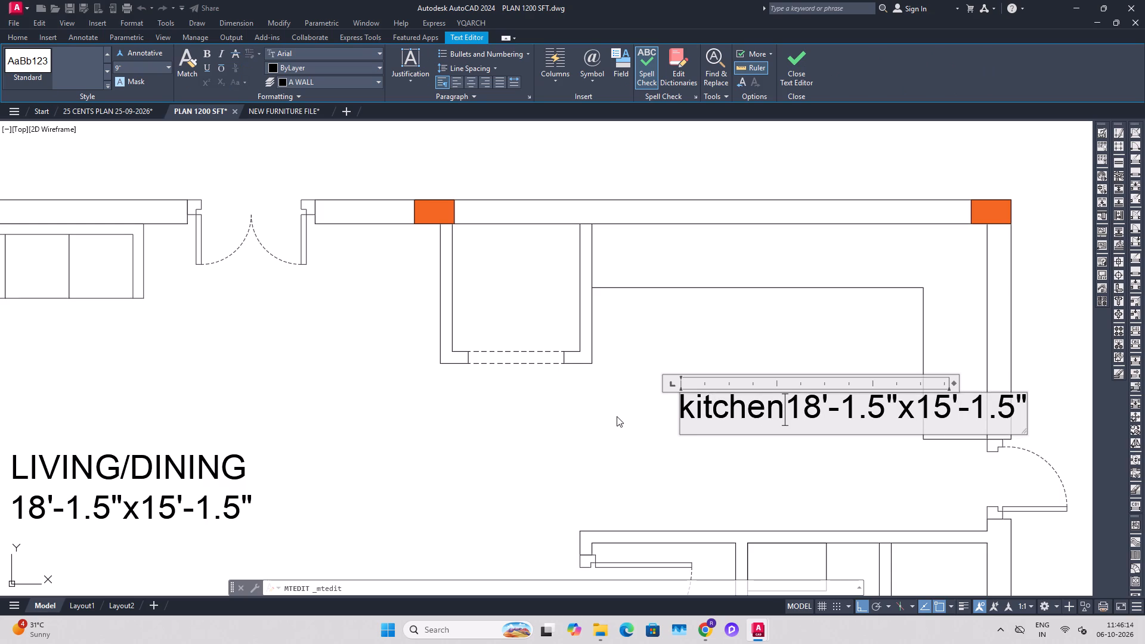
key(BackSpace)
key(BackSpace)
key(BackSpace)
key(BackSpace)
key(BackSpace)
key(BackSpace)
key(BackSpace)
key(BackSpace)
key(BackSpace)
key(BackSpace)
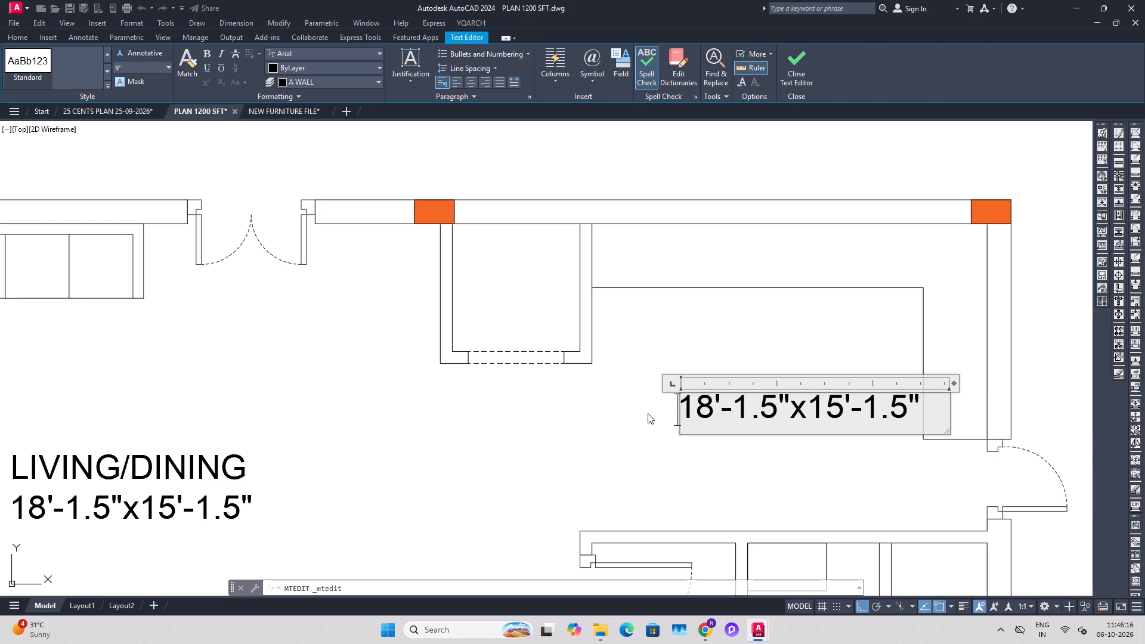
text(KIT)
text(CHEN)
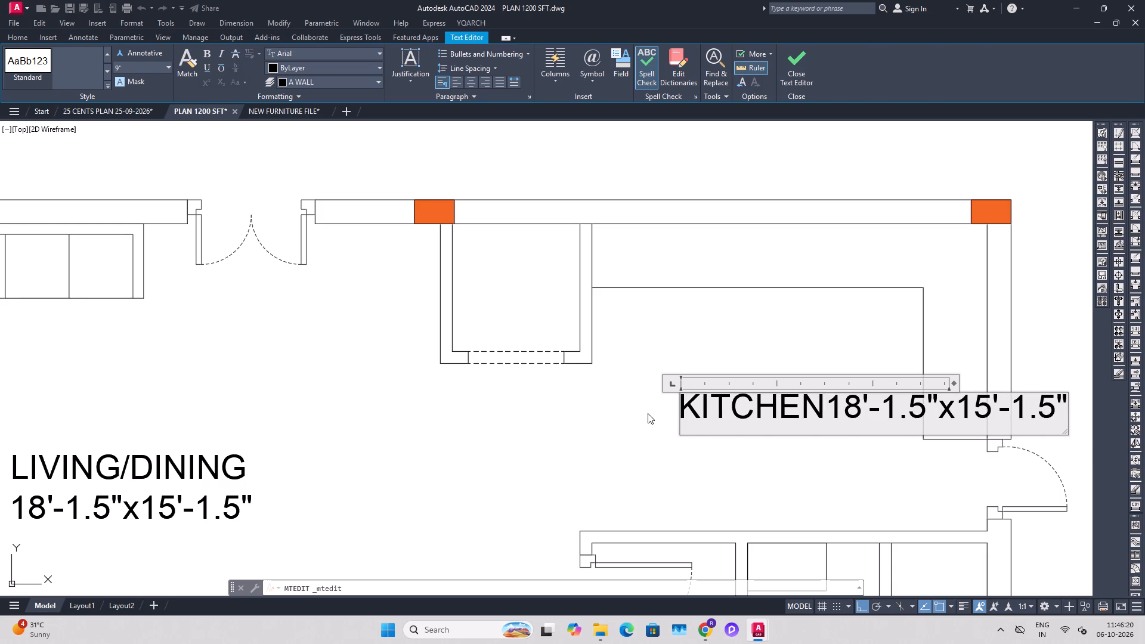
key(Return)
Indent KITCHEN with four leading spaces to centre it over the size line and finish editing the label.
click(683, 413)
key(space)
key(space)
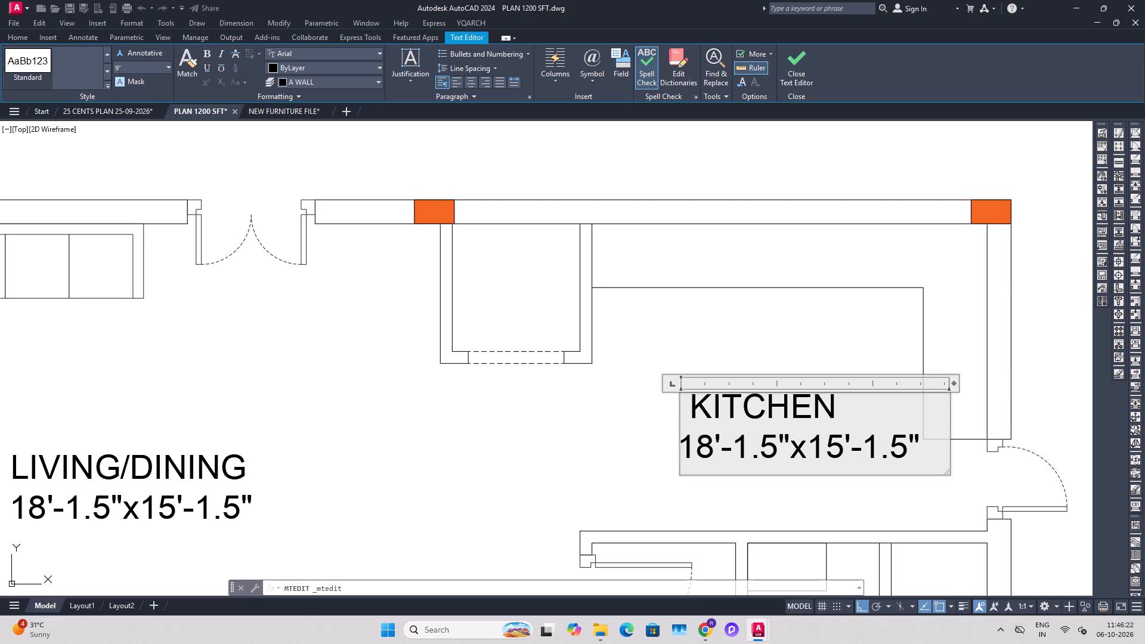
key(space)
key(space)
click(766, 336)
key(Escape)
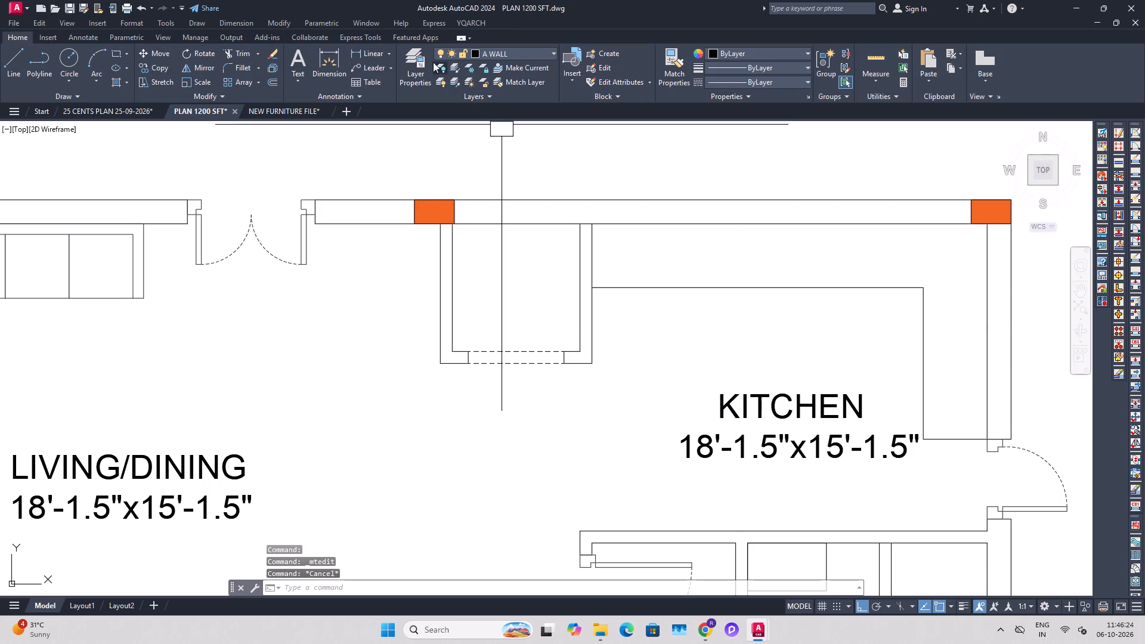
Add linear dimensions for the kitchen's inside depth and its inside width.
key(Escape)
click(373, 50)
click(682, 222)
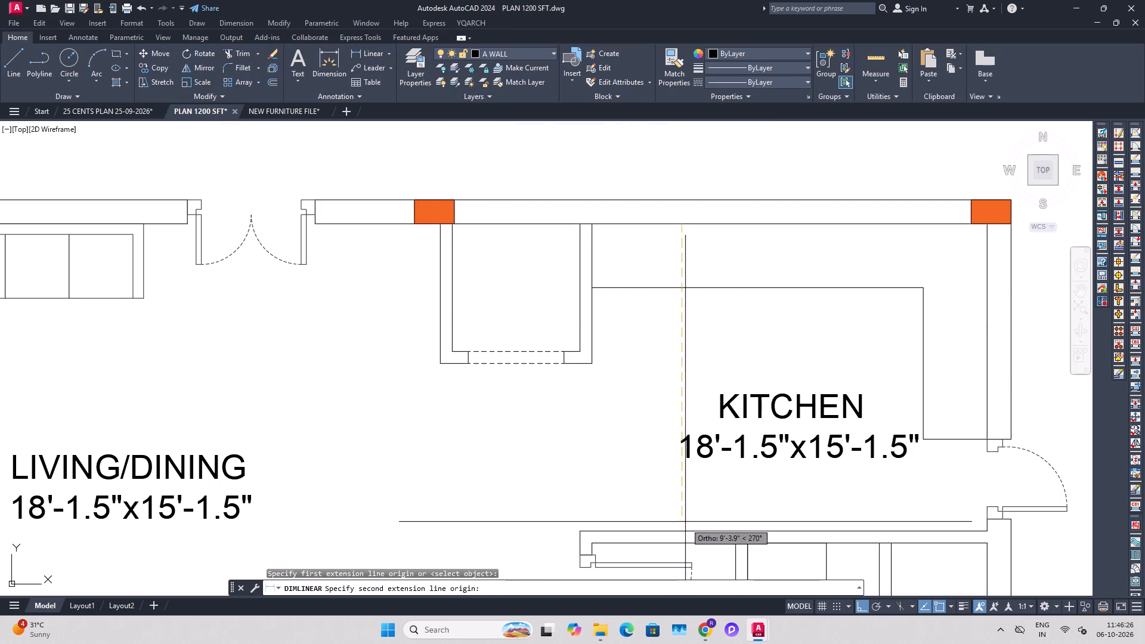
click(686, 533)
click(652, 506)
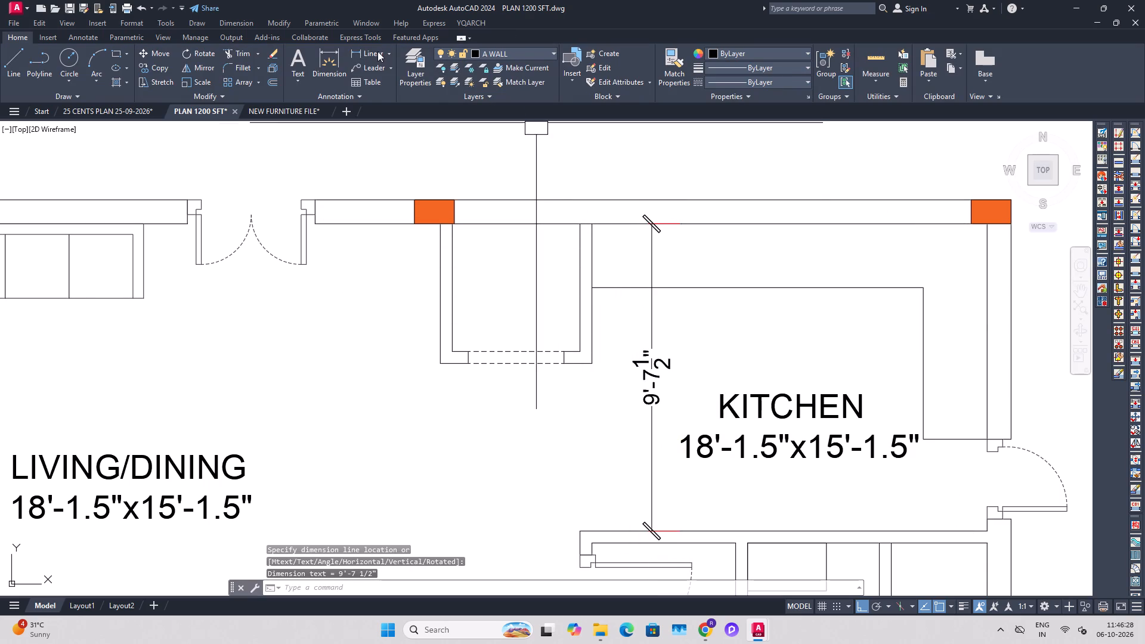
click(377, 51)
click(595, 323)
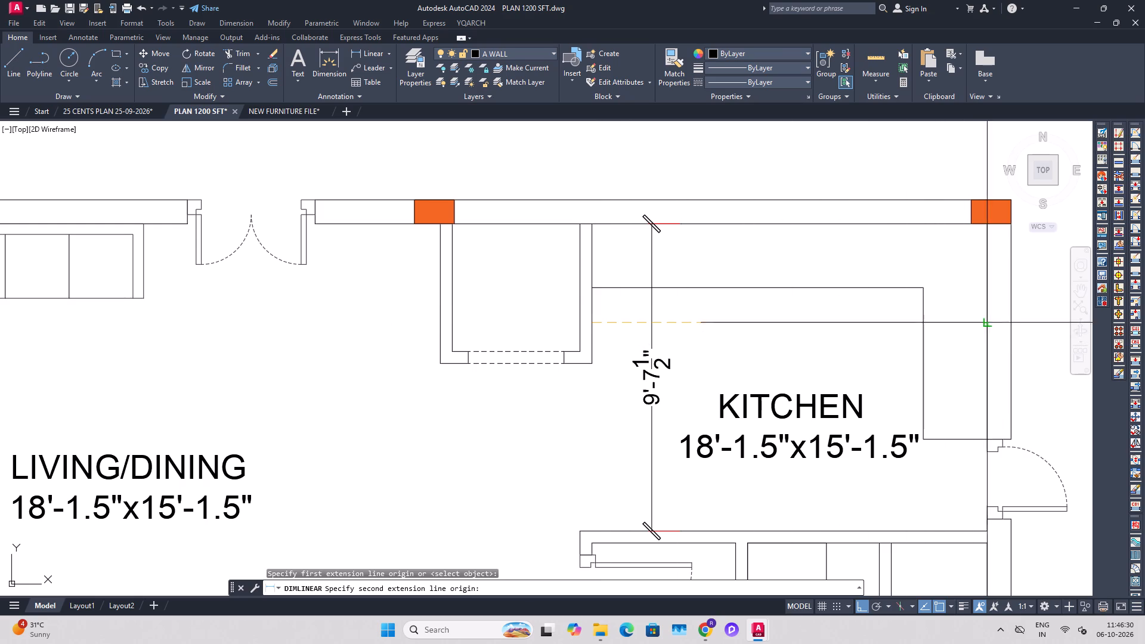
click(989, 324)
click(915, 335)
key(Escape)
key(Escape)
Save the drawing with the kitchen dimensions.
key(ctrl+s)
Open the kitchen label for editing and replace the first dimension of its size line with 12'-4.
double_click(784, 445)
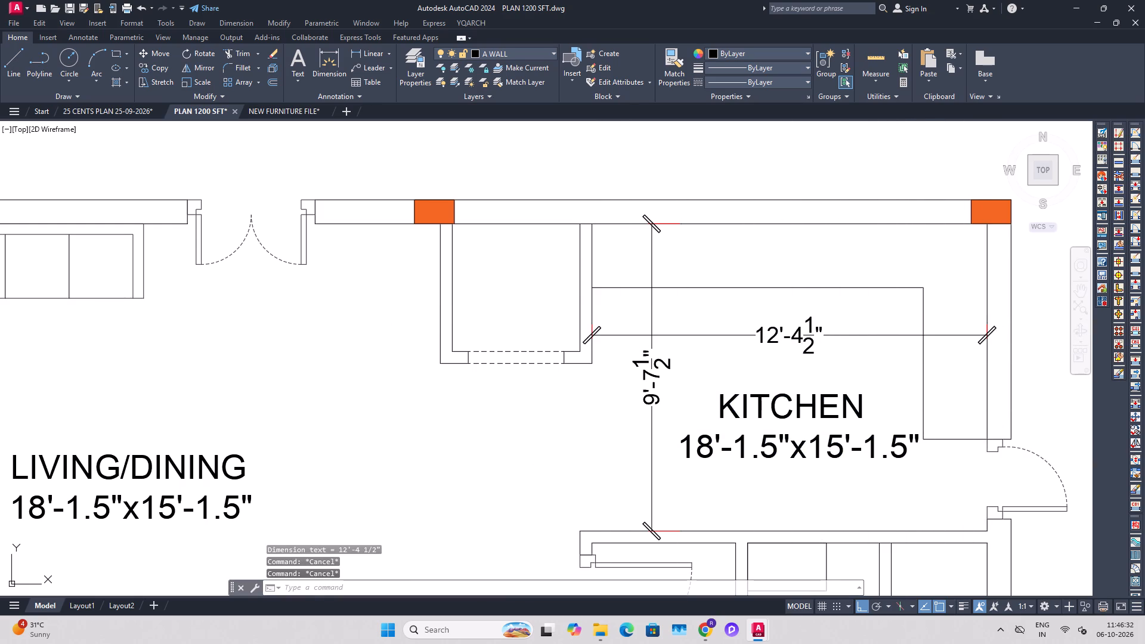
scroll(731, 458, up, 2)
drag(679, 450, 600, 457)
key(1)
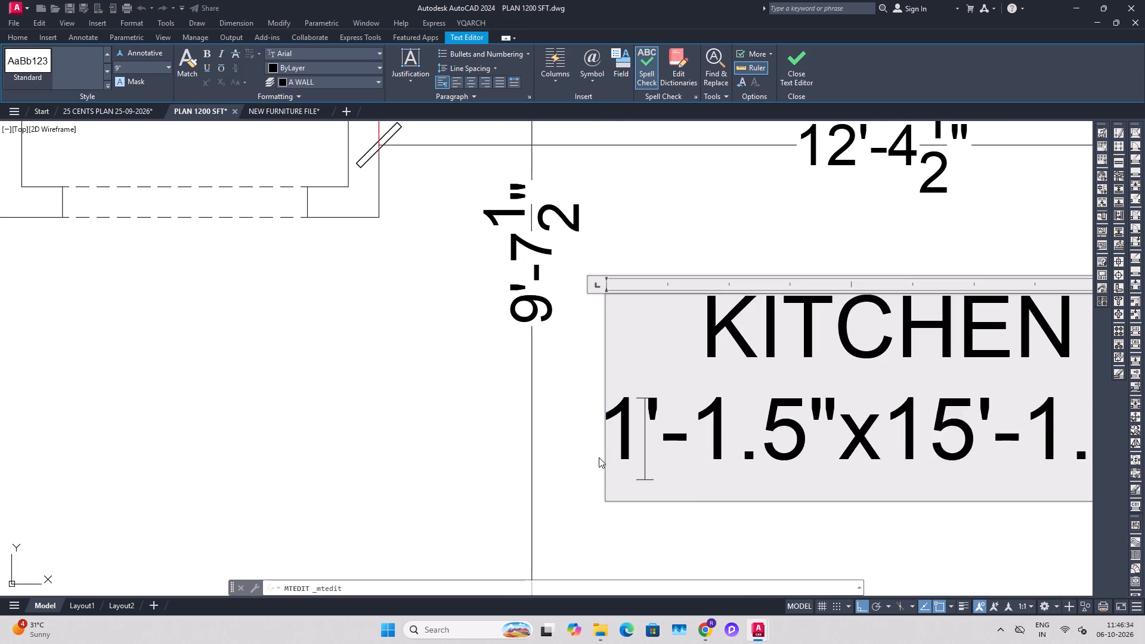
key(2)
drag(773, 436, 749, 447)
key(5)
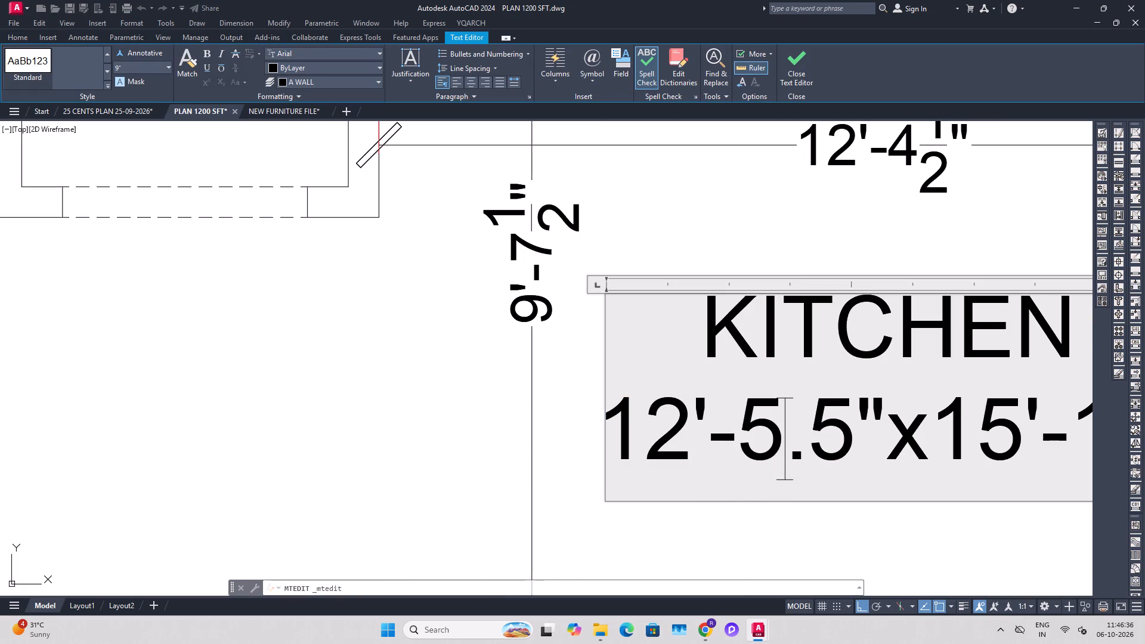
key(Delete)
key(4)
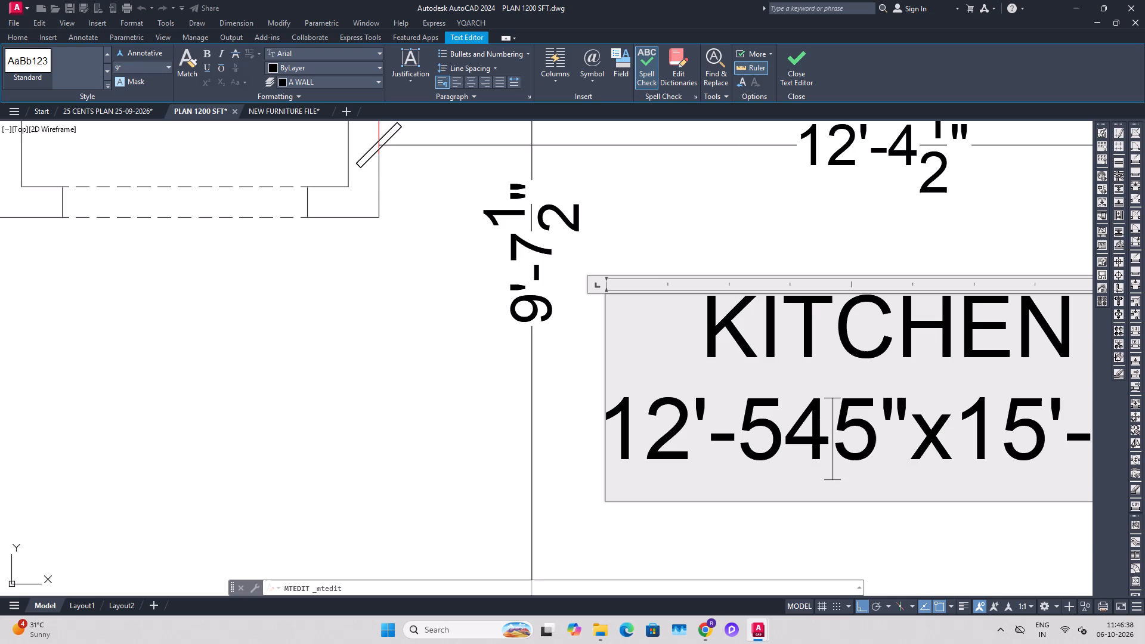
key(Delete)
key(Delete)
key(Delete)
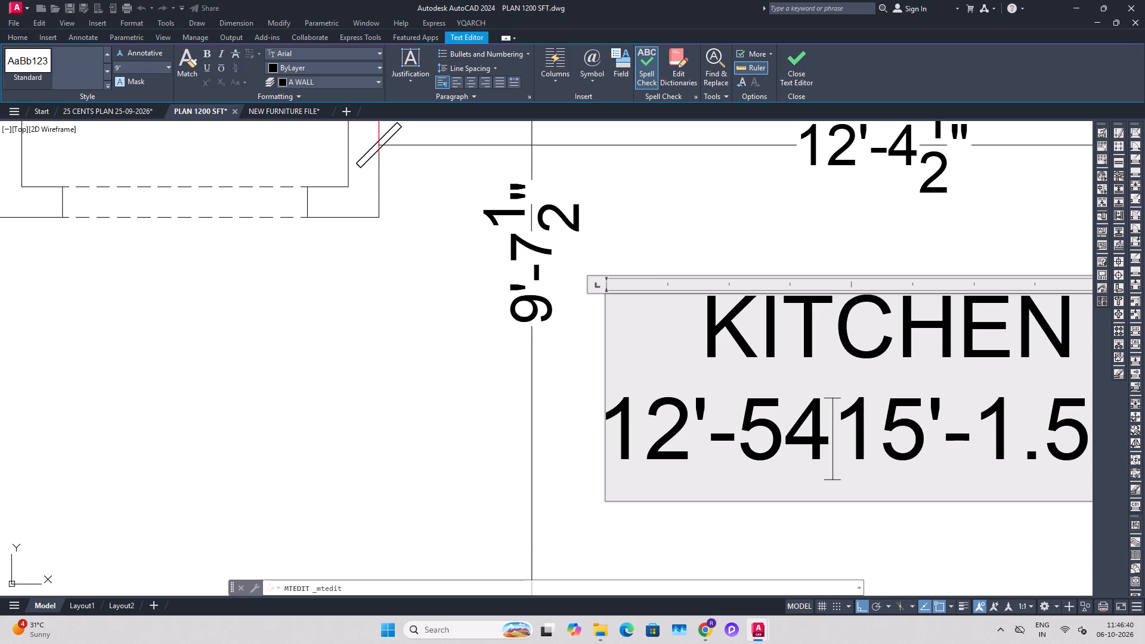
key(BackSpace)
key(BackSpace)
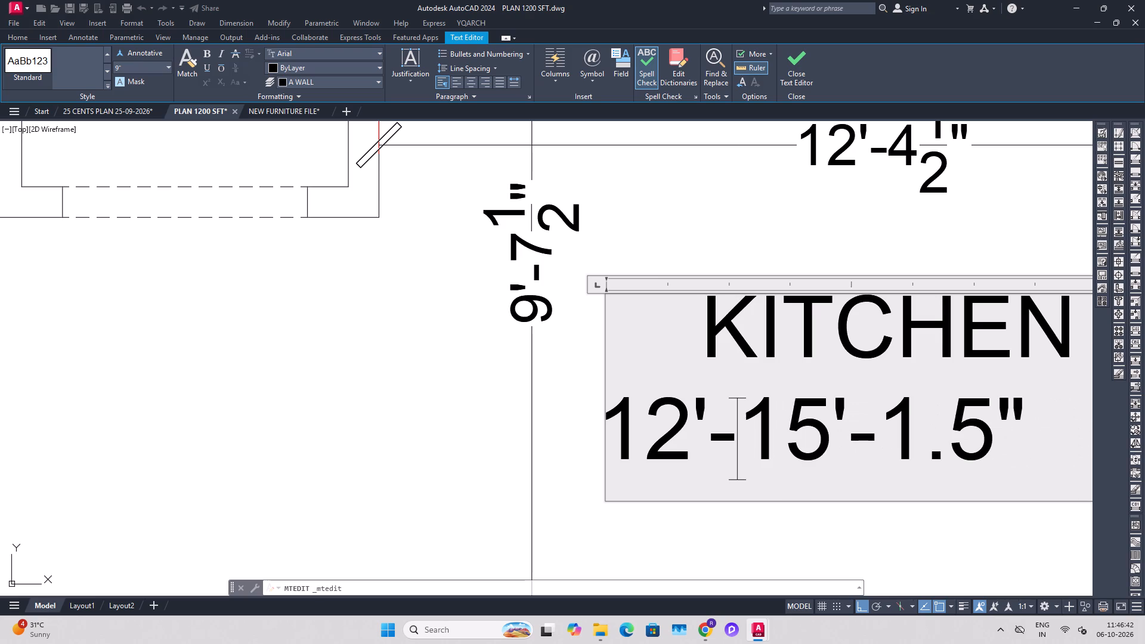
key(4)
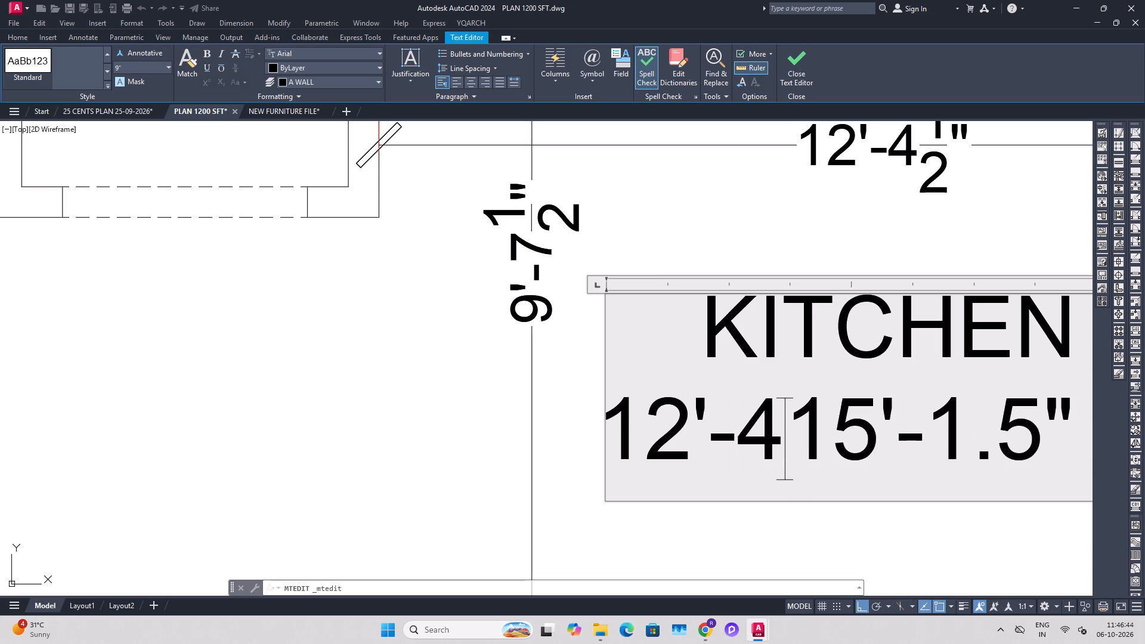
Add 1/2 as a stacked fraction after 12'-4 in the kitchen label, followed by an uppercase X.
key(1)
text(/2)
drag(892, 424, 800, 444)
click(239, 66)
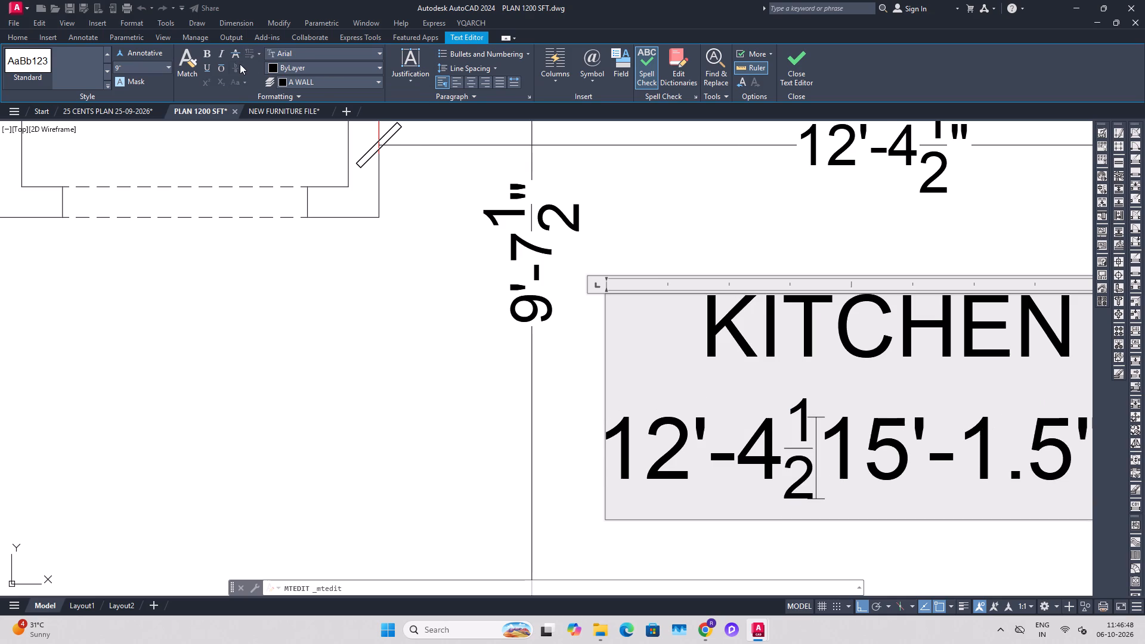
middle_drag(780, 395, 673, 395)
key(x)
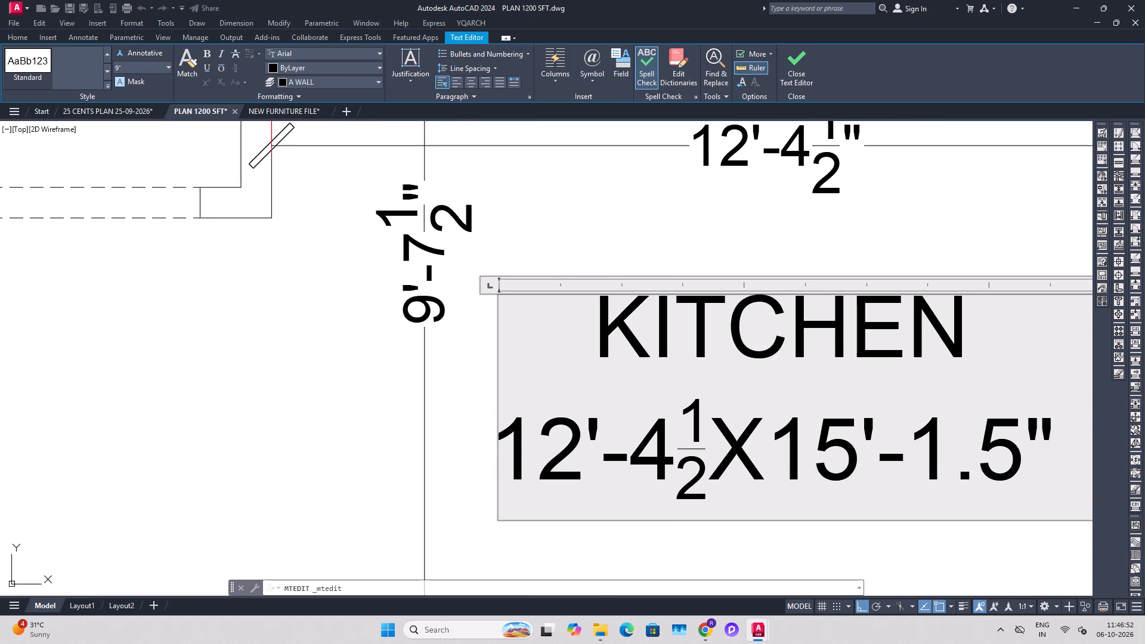
Remove the old 15'-1.5" dimension after the X in the kitchen label's size line.
scroll(856, 478, down, 1)
drag(954, 463, 894, 478)
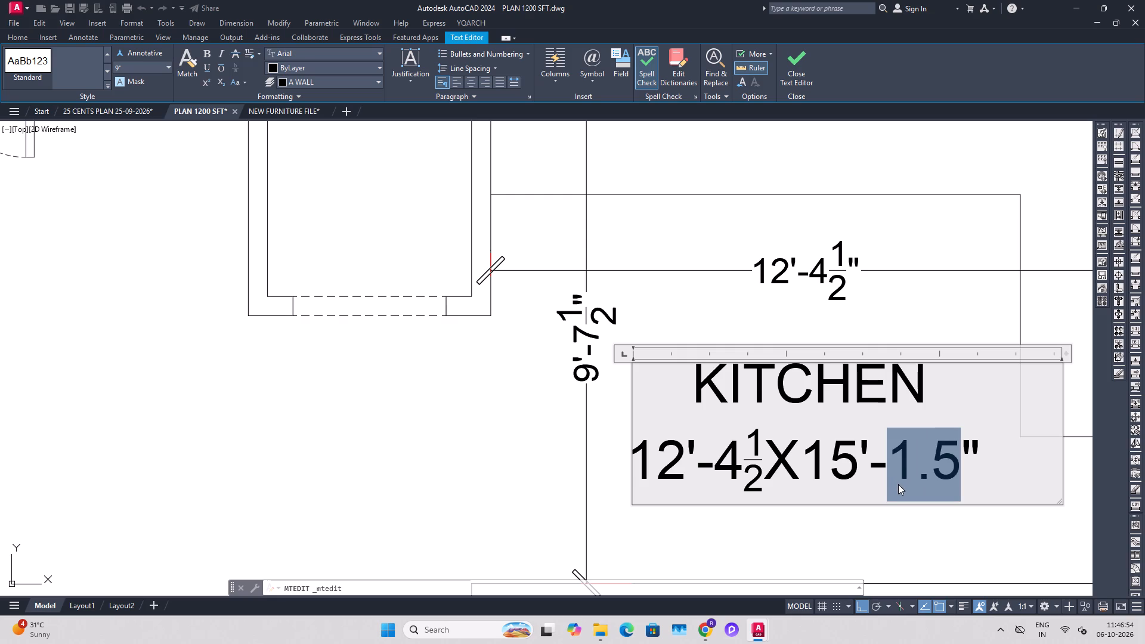
key(9)
key(apostrophe)
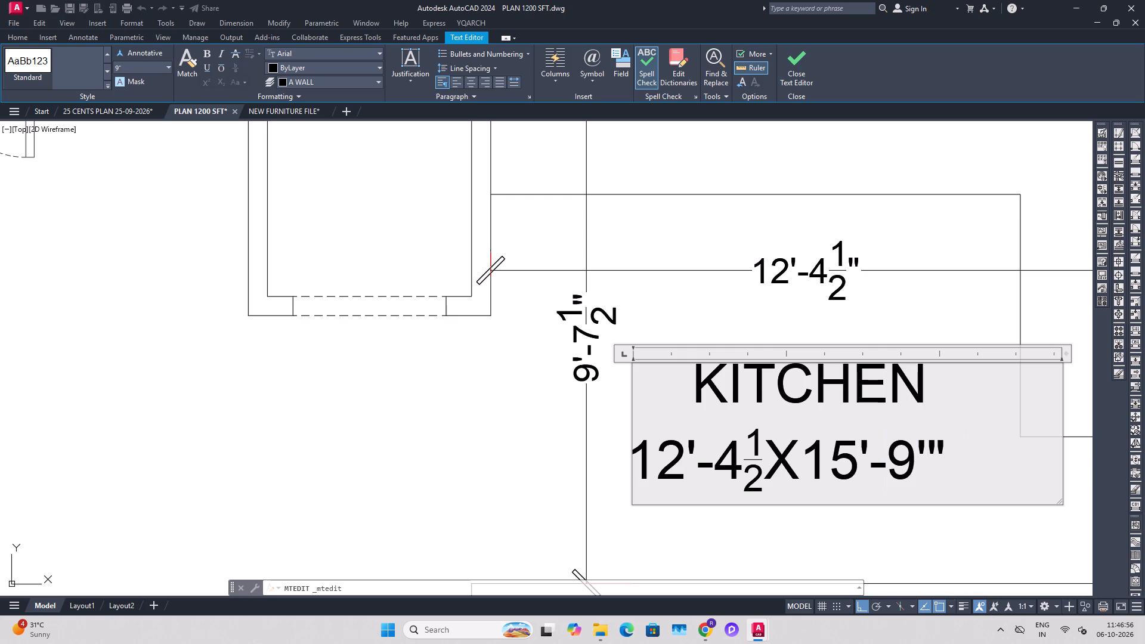
key(Delete)
key(Delete)
key(Delete)
key(BackSpace)
key(BackSpace)
key(BackSpace)
key(BackSpace)
key(BackSpace)
key(BackSpace)
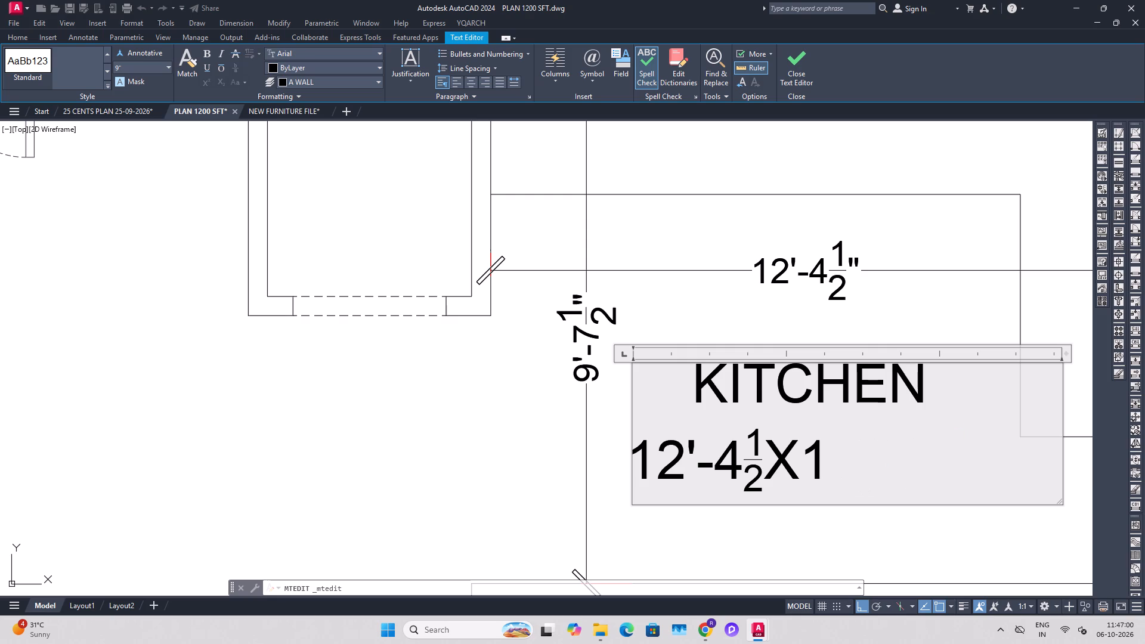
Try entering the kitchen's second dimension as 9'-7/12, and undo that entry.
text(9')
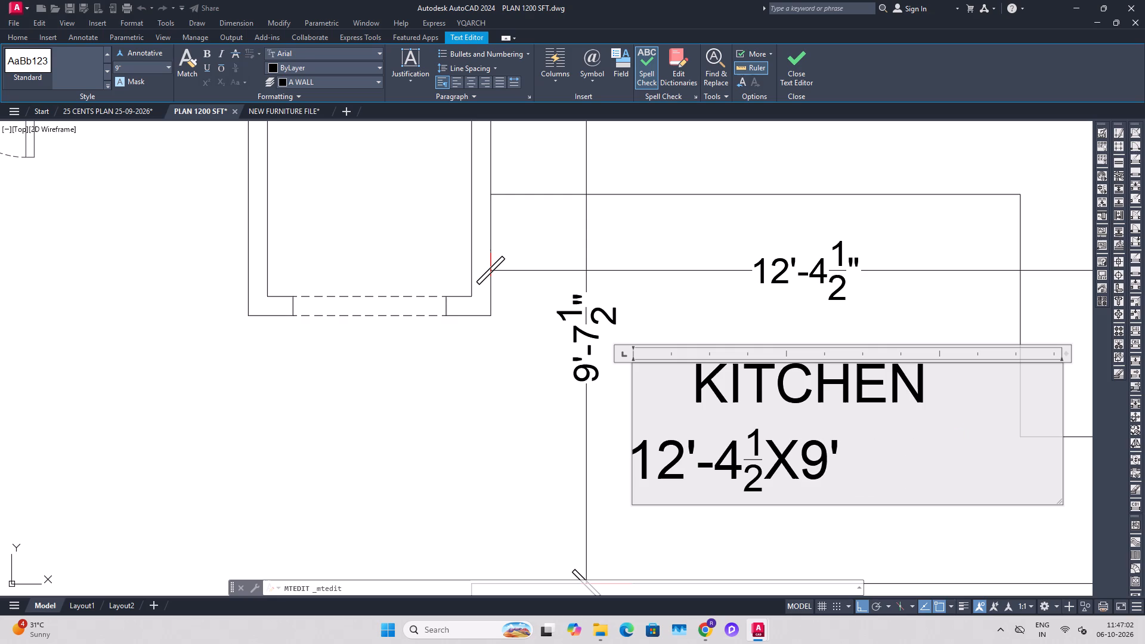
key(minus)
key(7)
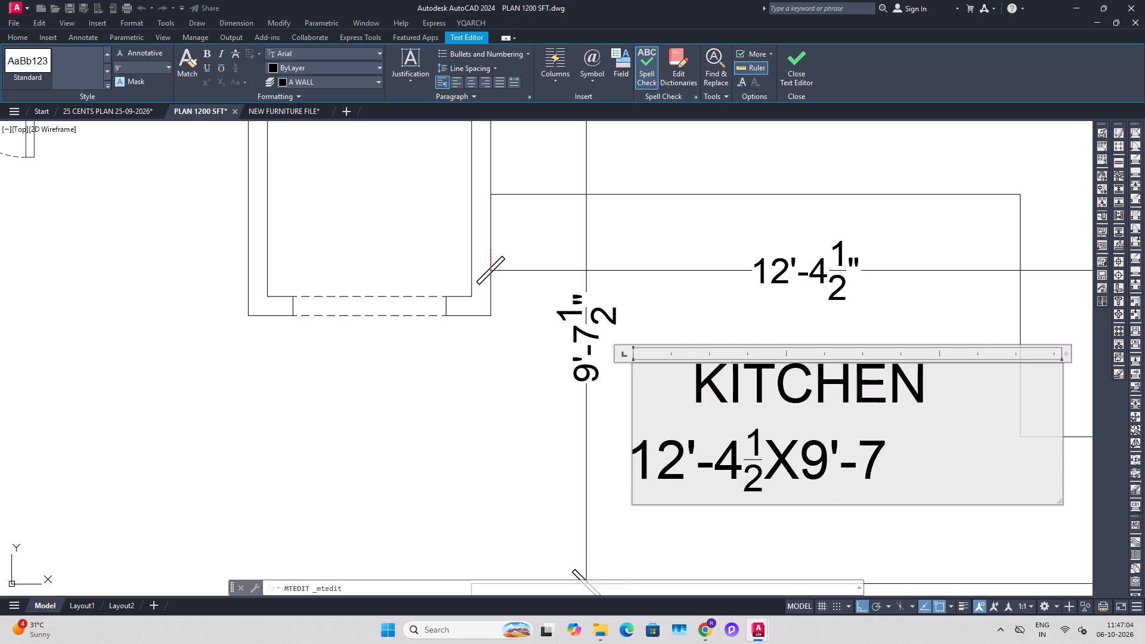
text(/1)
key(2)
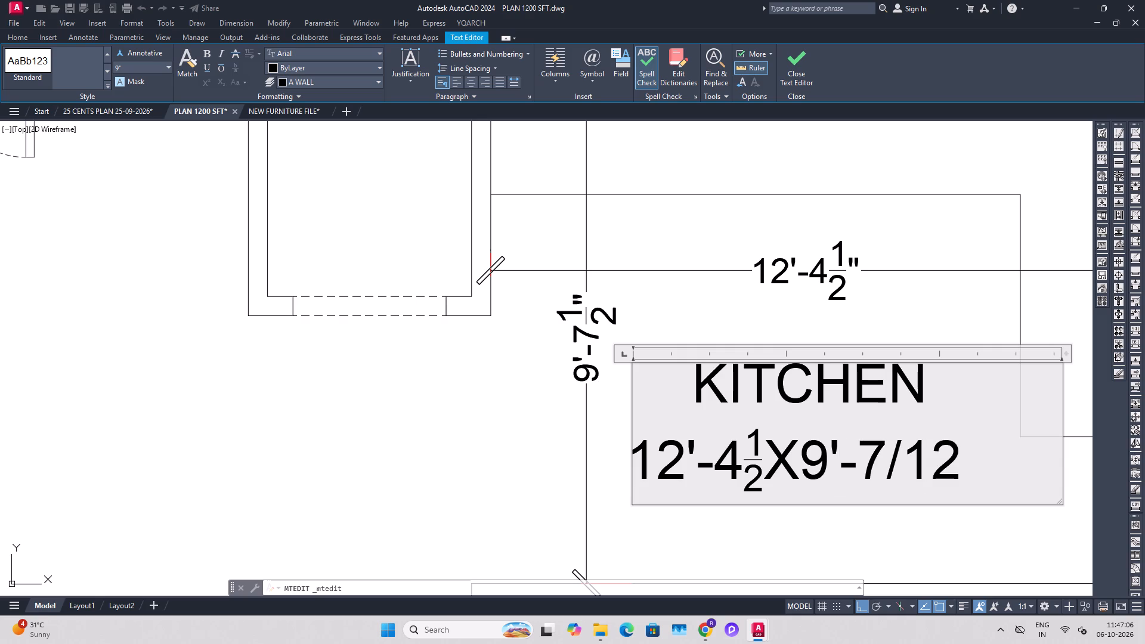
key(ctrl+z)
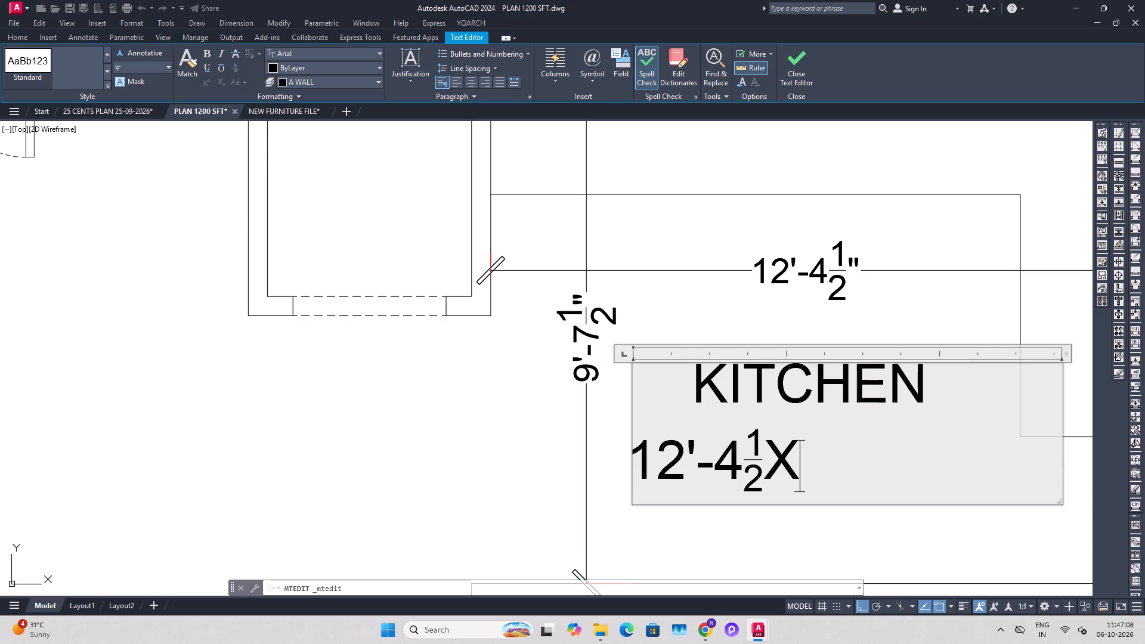
Enter 9' after the X in the kitchen label, followed directly by a stacked 1/2 fraction and an inch mark.
text(9')
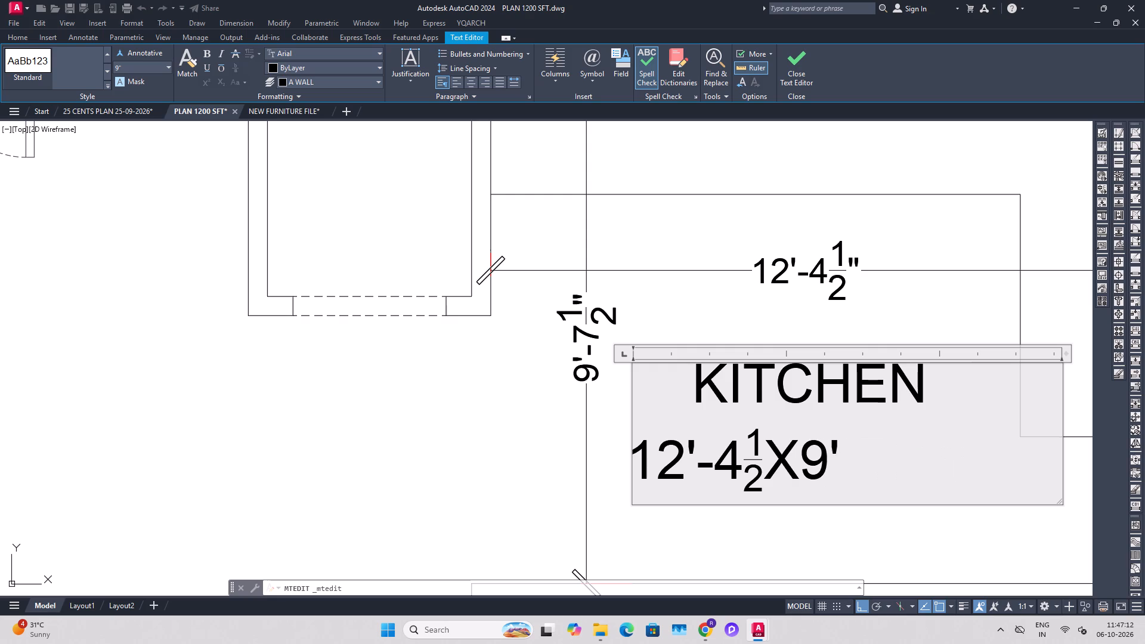
key(space)
text(1/)
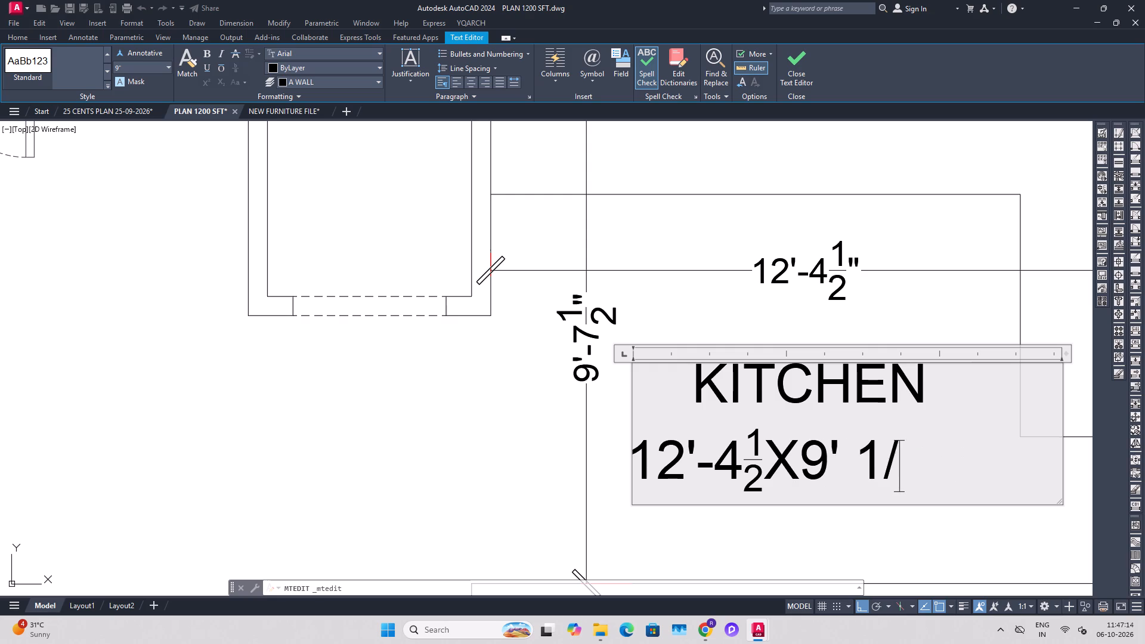
key(2)
drag(941, 467, 842, 477)
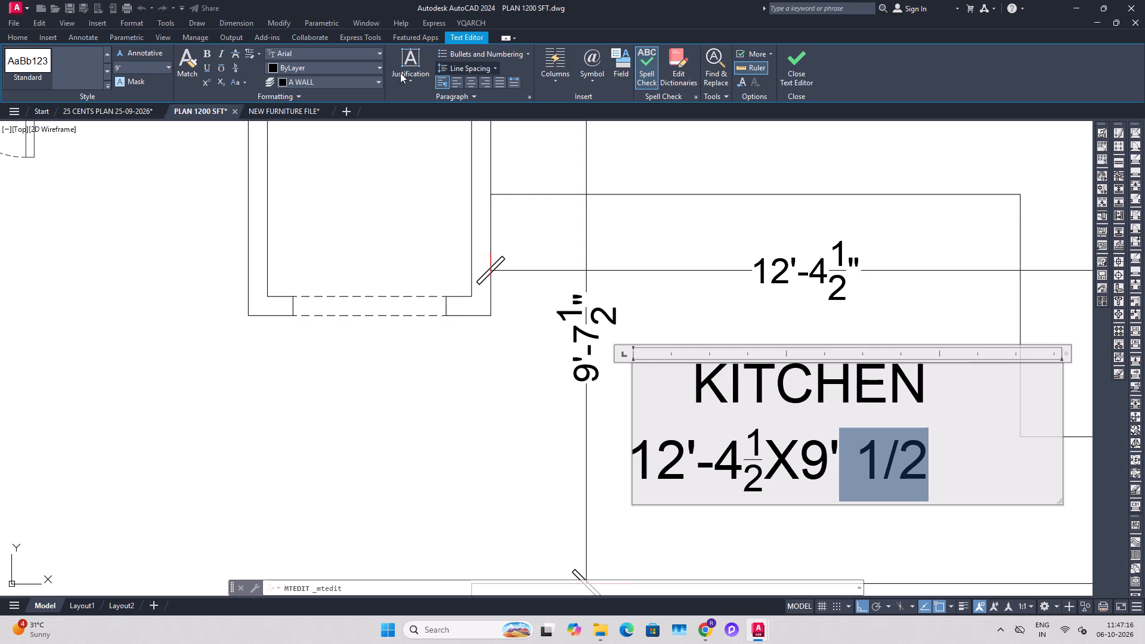
click(236, 66)
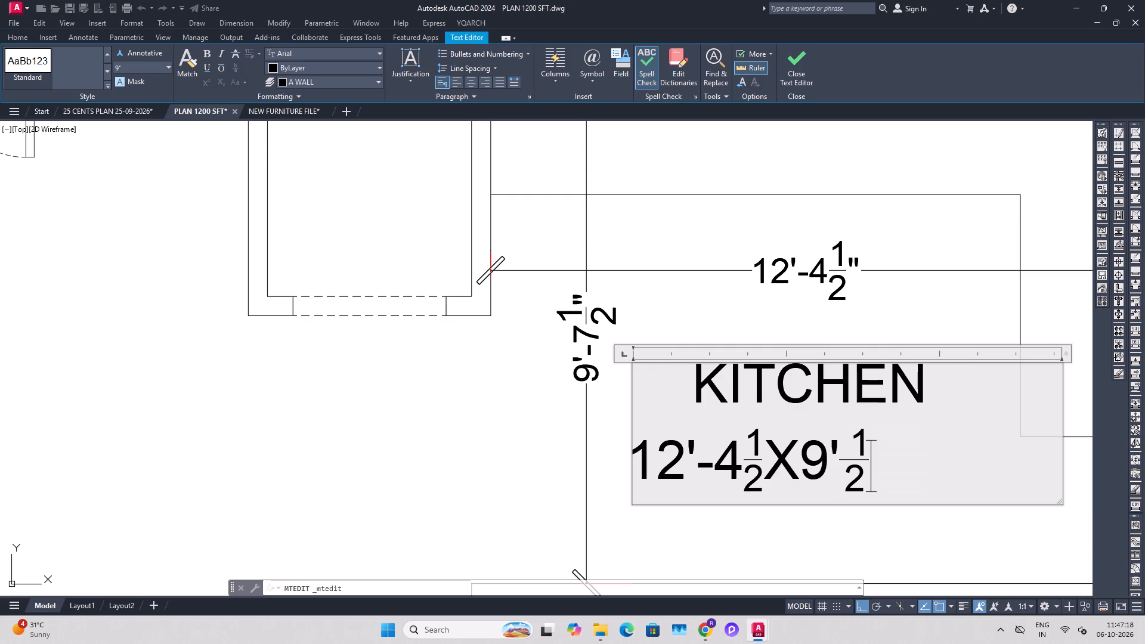
key(ctrl+z)
click(868, 472)
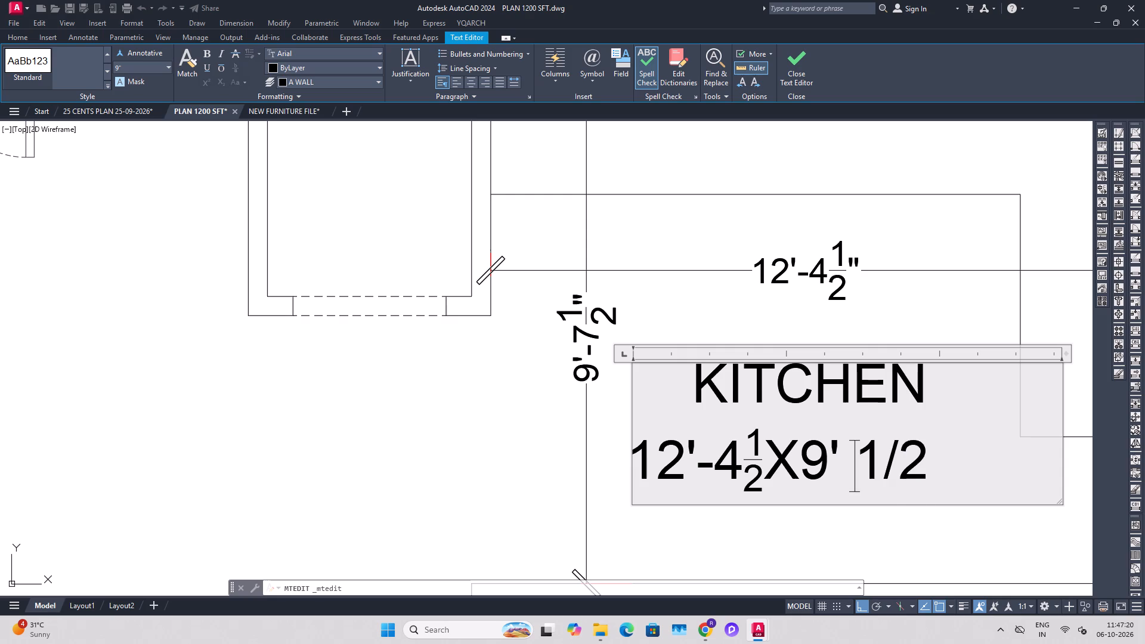
key(BackSpace)
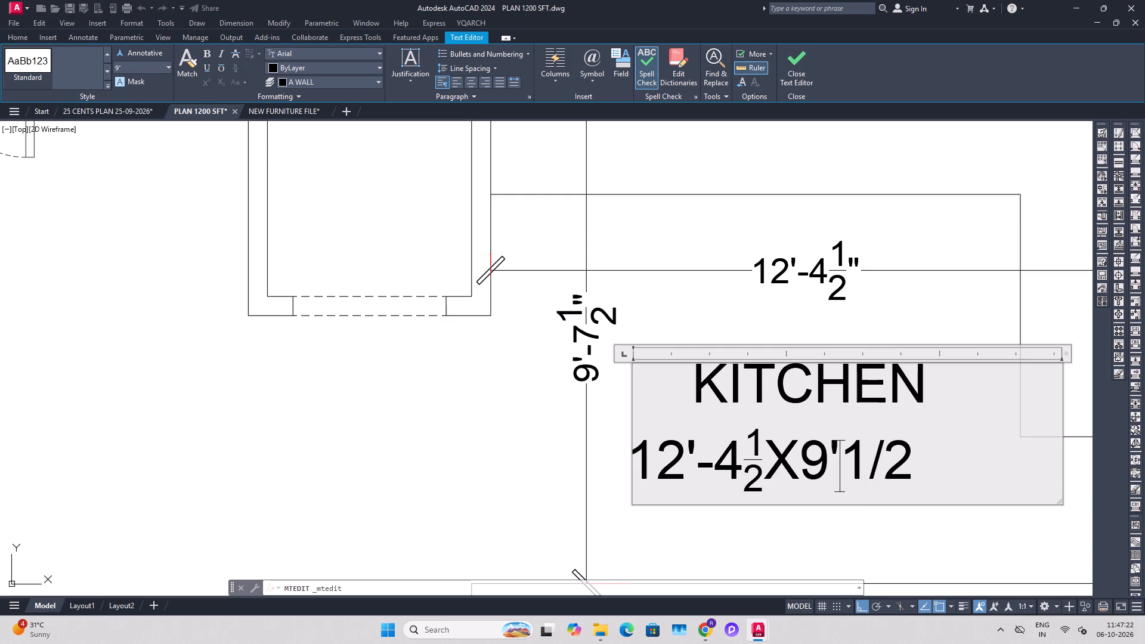
drag(917, 463, 848, 470)
click(232, 69)
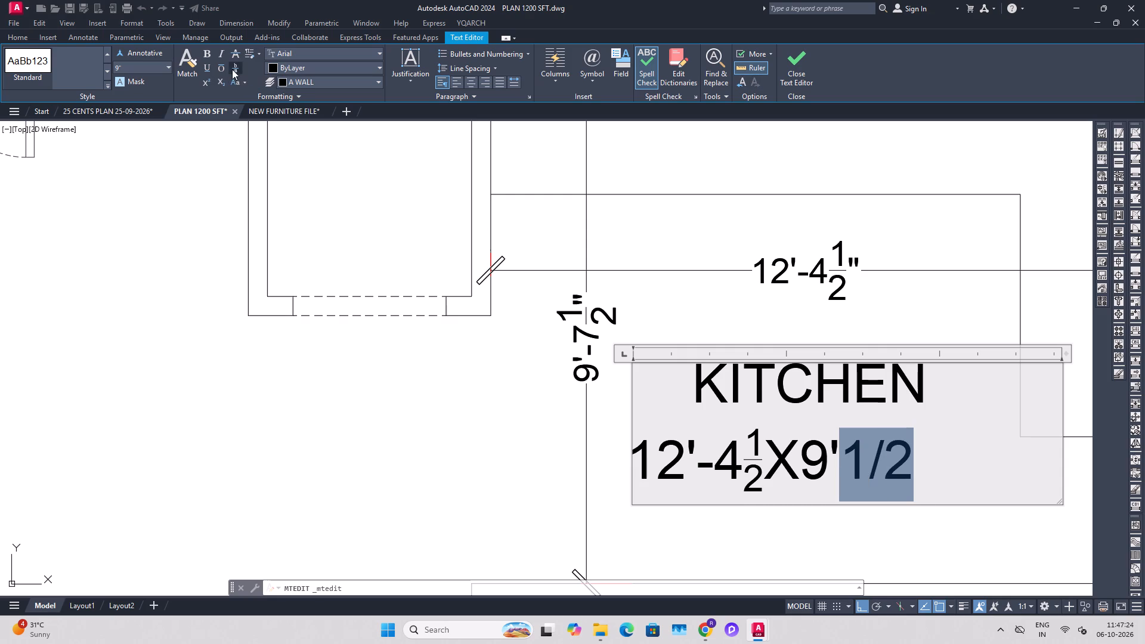
key(shift+quotedbl)
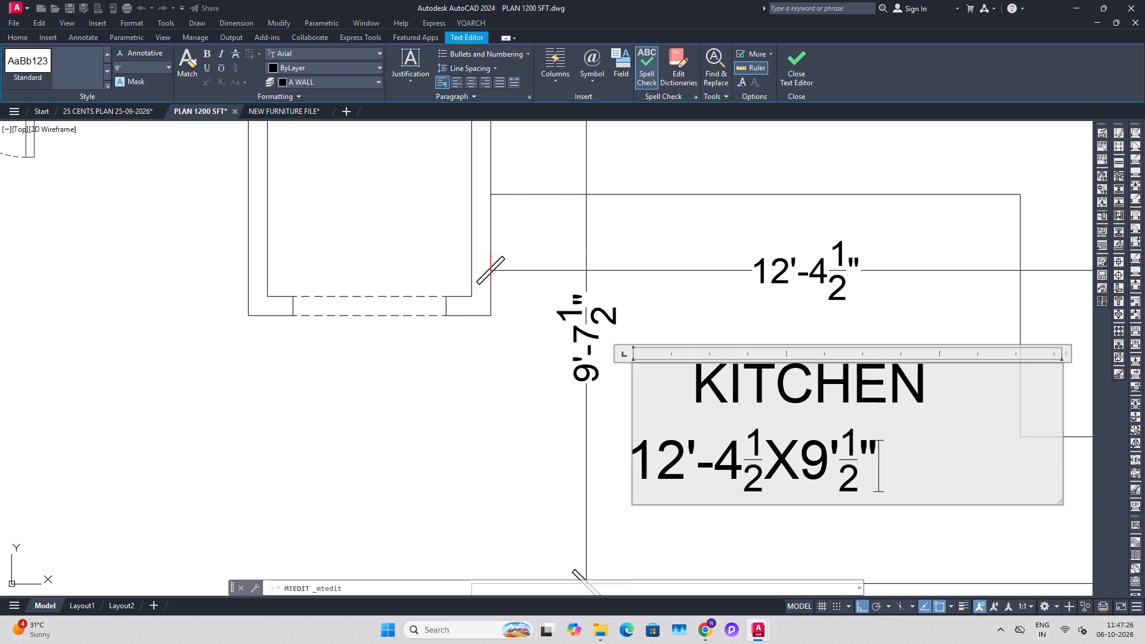
Insert 7 before the second stacked fraction to give 9'7 1/2" and finish editing the kitchen label.
click(836, 466)
key(7)
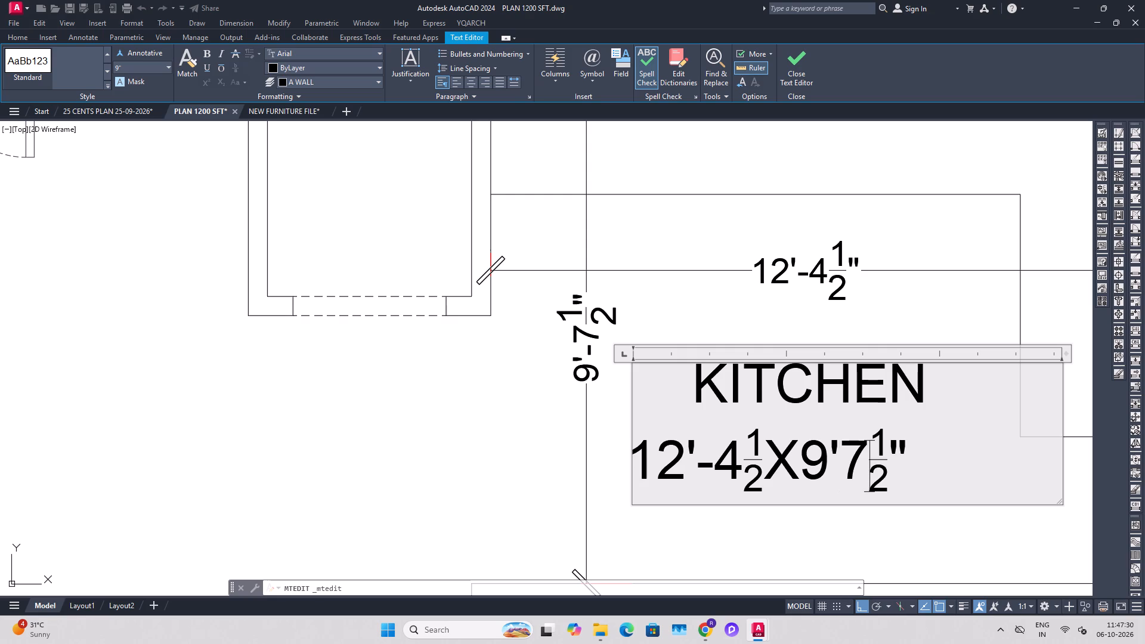
scroll(847, 494, down, 1)
click(599, 503)
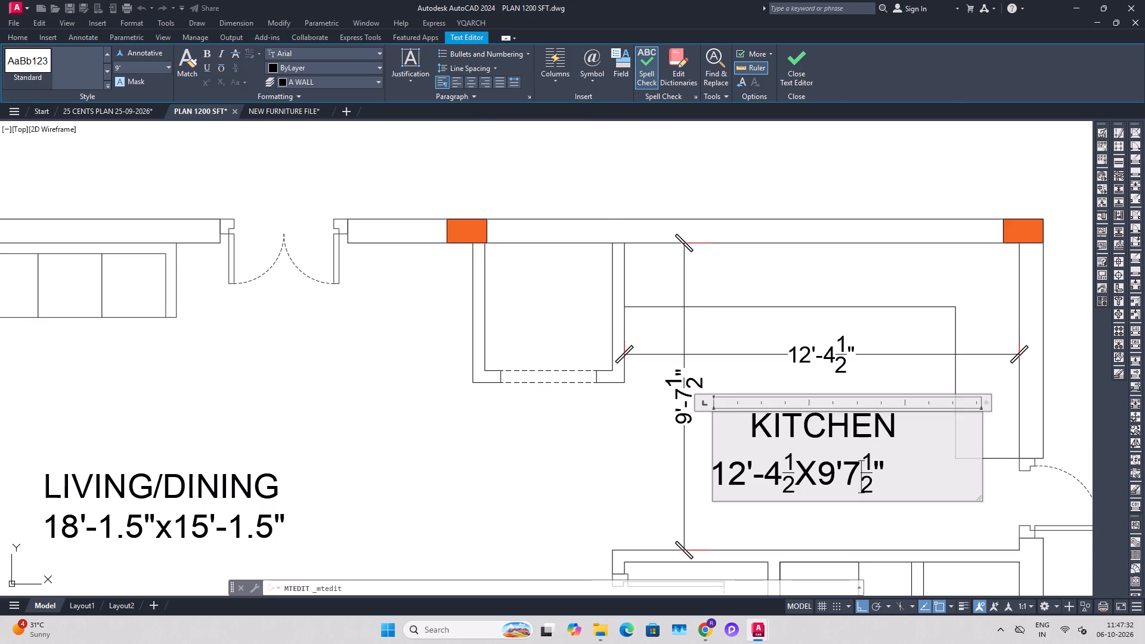
Delete the two linear dimensions inside the kitchen.
click(702, 389)
click(726, 356)
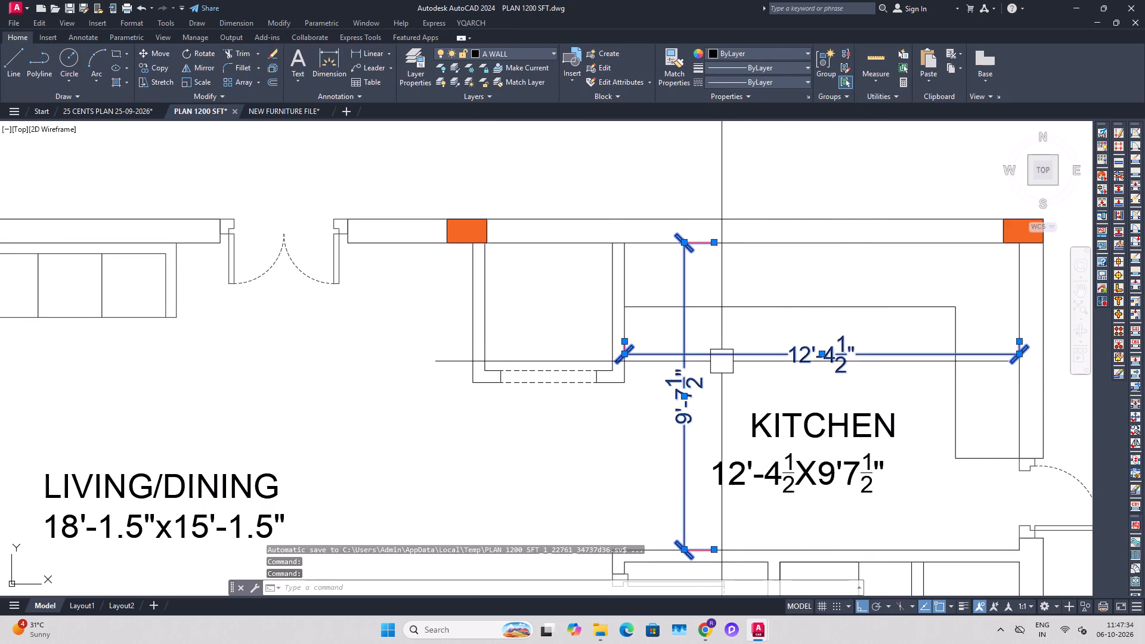
key(Delete)
Remove three leading spaces before KITCHEN to recentre it over the size line, and finish editing the label.
double_click(780, 454)
click(752, 428)
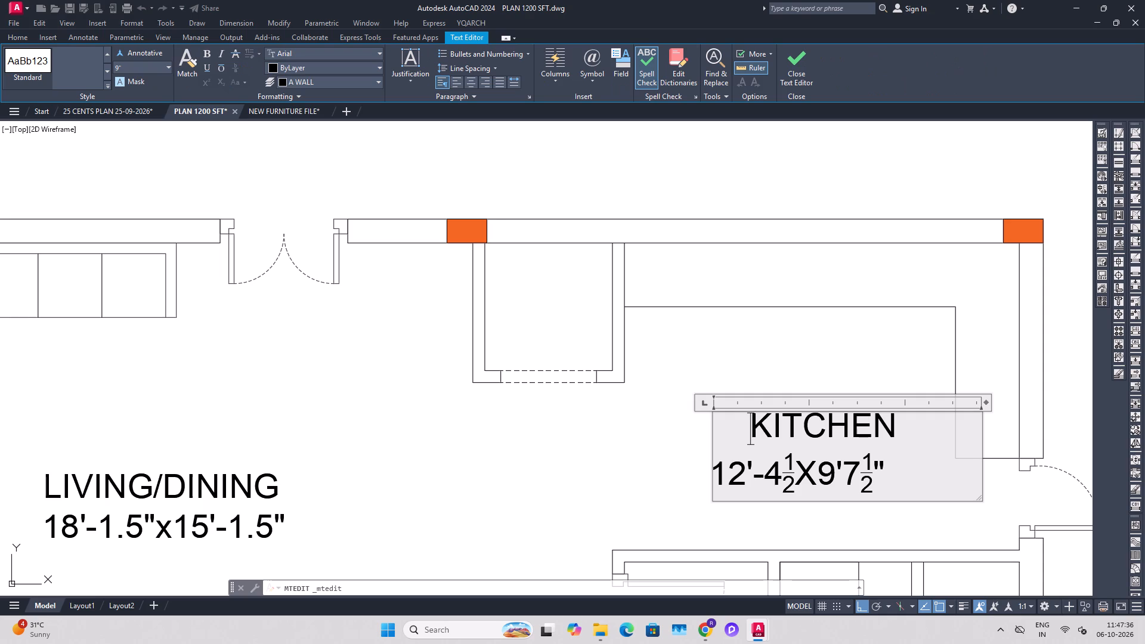
key(BackSpace)
key(BackSpace)
key(BackSpace)
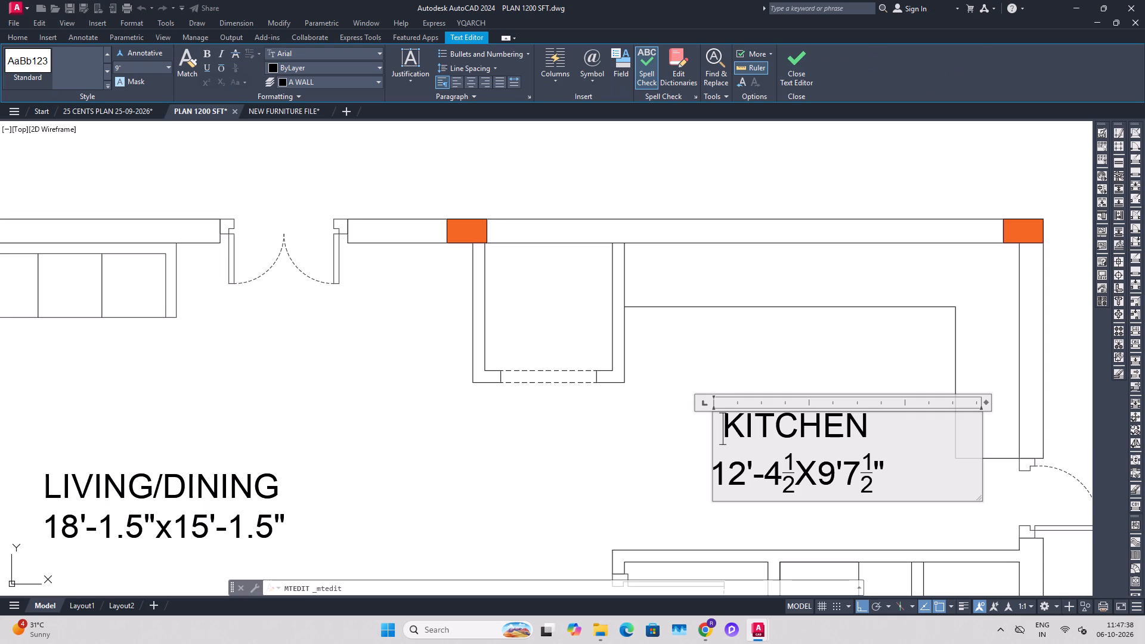
click(647, 443)
Save the drawing with the finished kitchen label.
scroll(725, 424, down, 1)
middle_drag(843, 464, 856, 431)
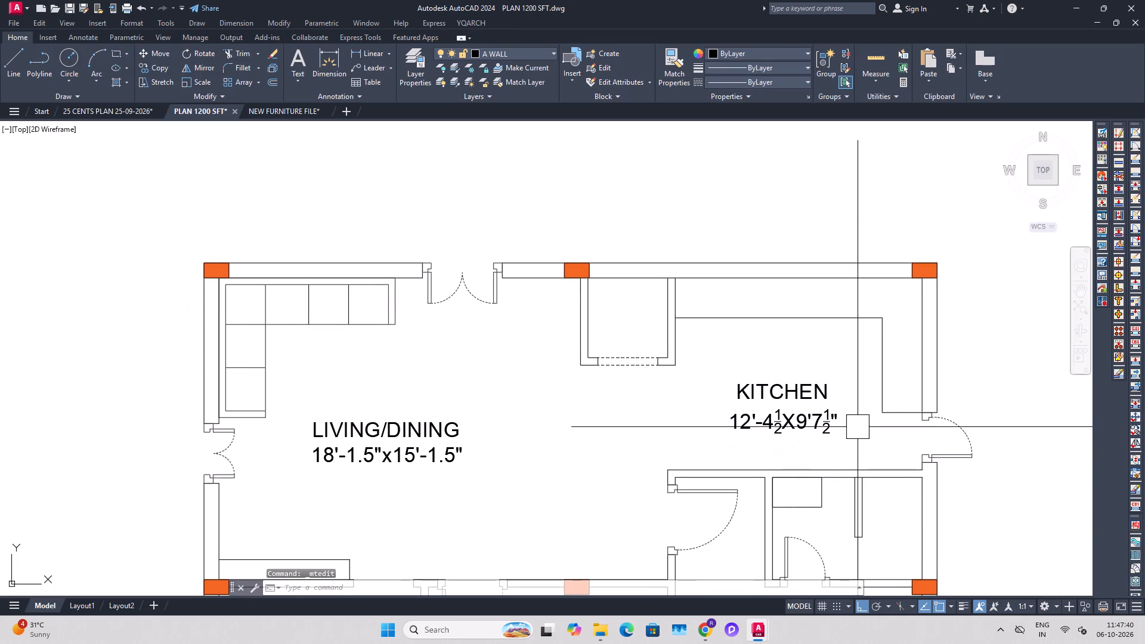
key(ctrl+s)
Copy the kitchen label about 14'-7" straight down into the bedroom below the attached toilet.
middle_click(857, 463)
middle_drag(813, 438, 804, 342)
click(797, 333)
key(c)
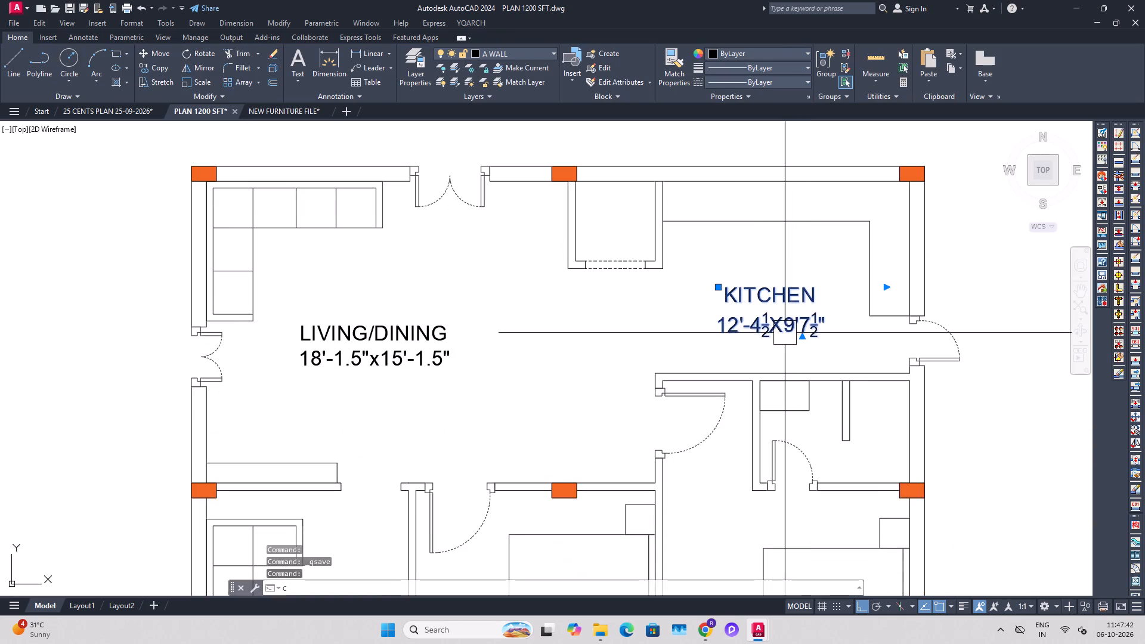
key(o)
key(space)
click(785, 337)
middle_drag(797, 467, 782, 378)
middle_drag(784, 491, 774, 416)
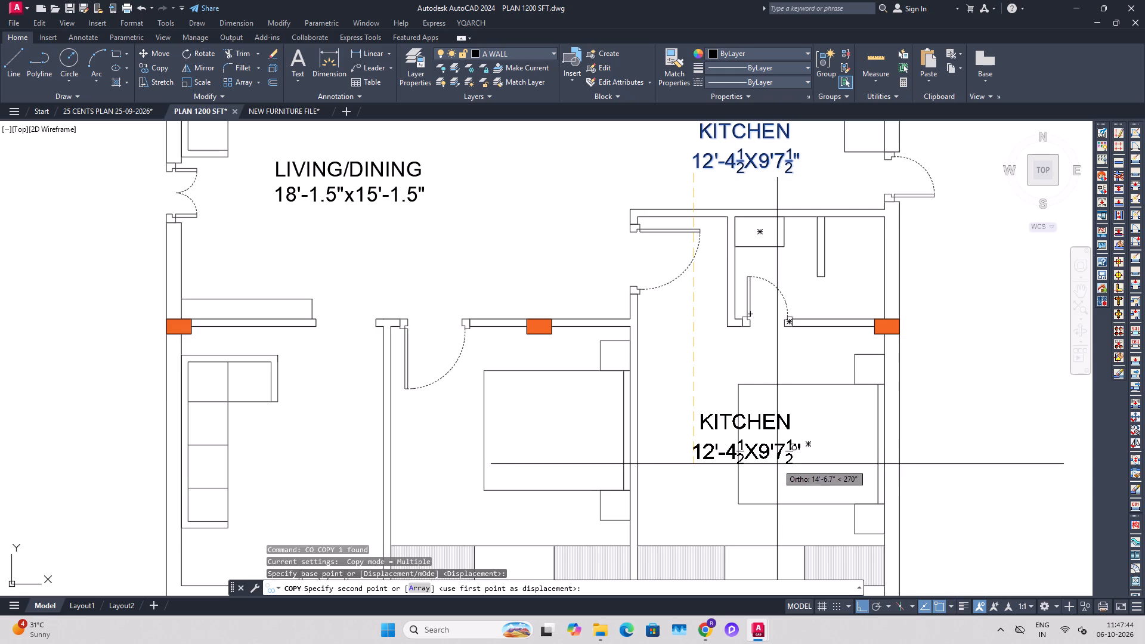
click(777, 464)
key(Escape)
key(Escape)
key(Escape)
Place a linear dimension across the width of the bedroom below the attached toilet, just under the copied label.
click(378, 52)
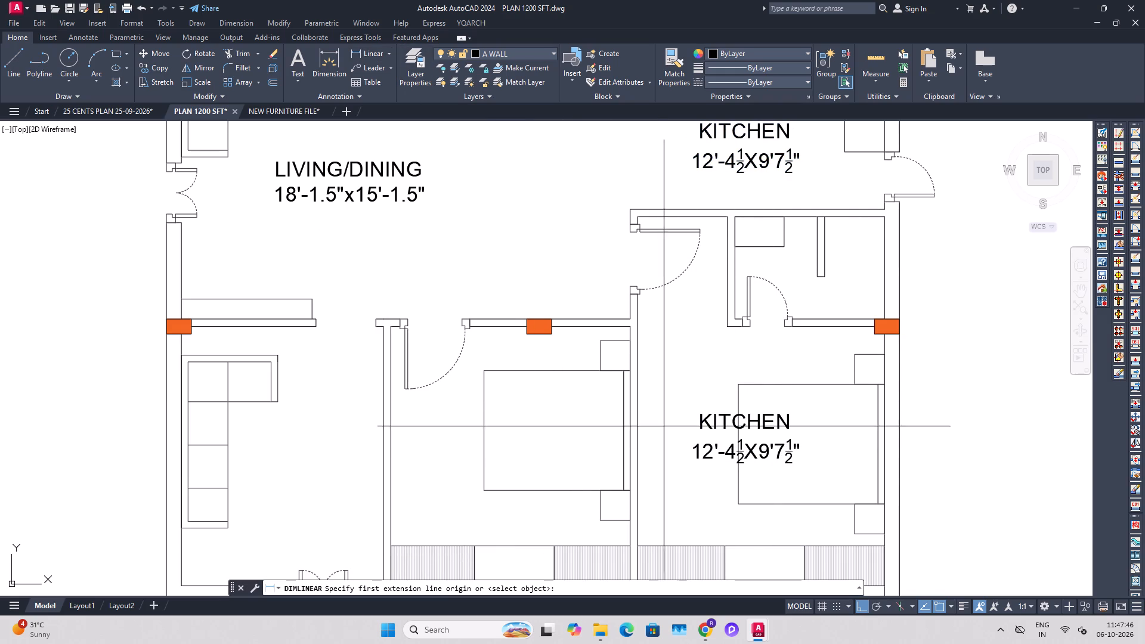
click(641, 448)
click(889, 447)
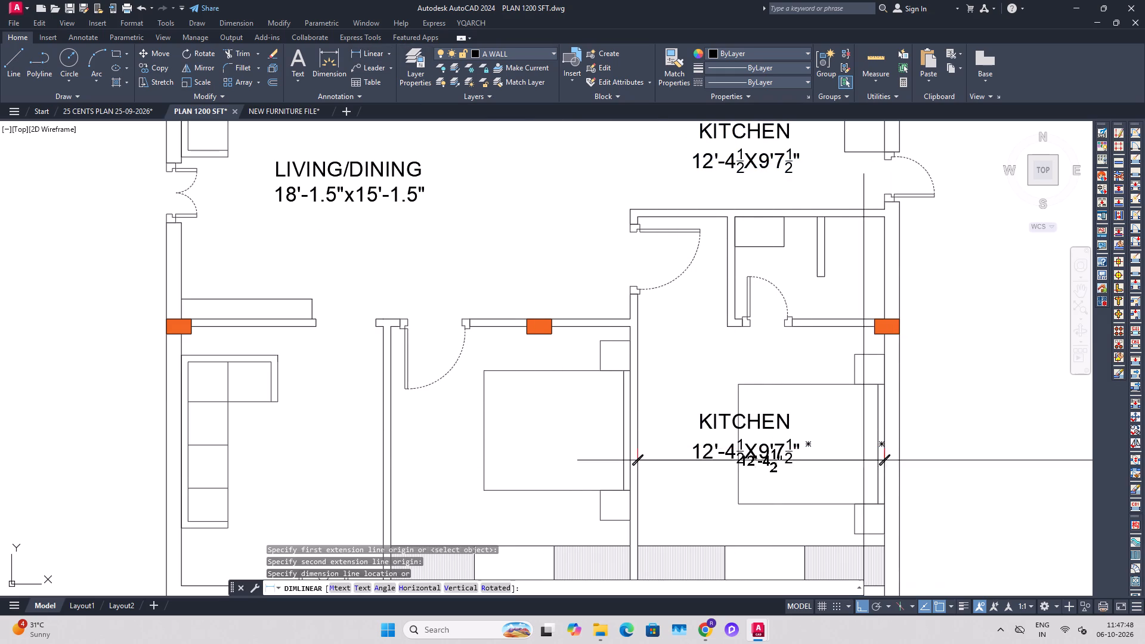
click(845, 482)
key(Escape)
key(Escape)
Place a vertical linear dimension in the same bedroom, from the toilet wall down to the window wall.
click(363, 55)
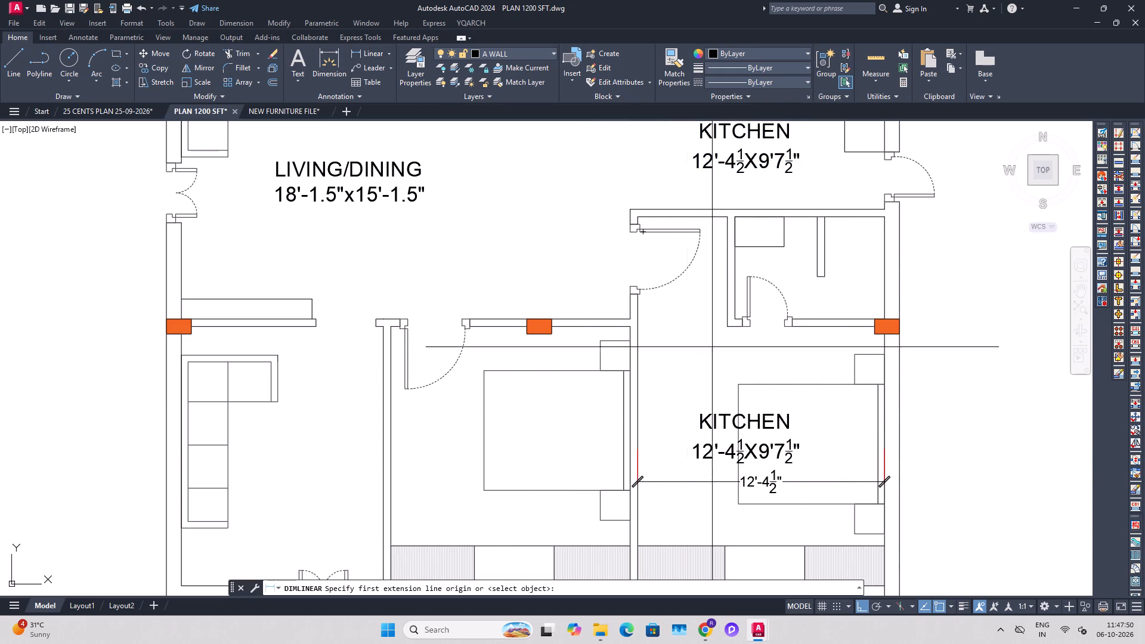
click(728, 327)
scroll(738, 438, down, 2)
middle_drag(742, 486, 729, 383)
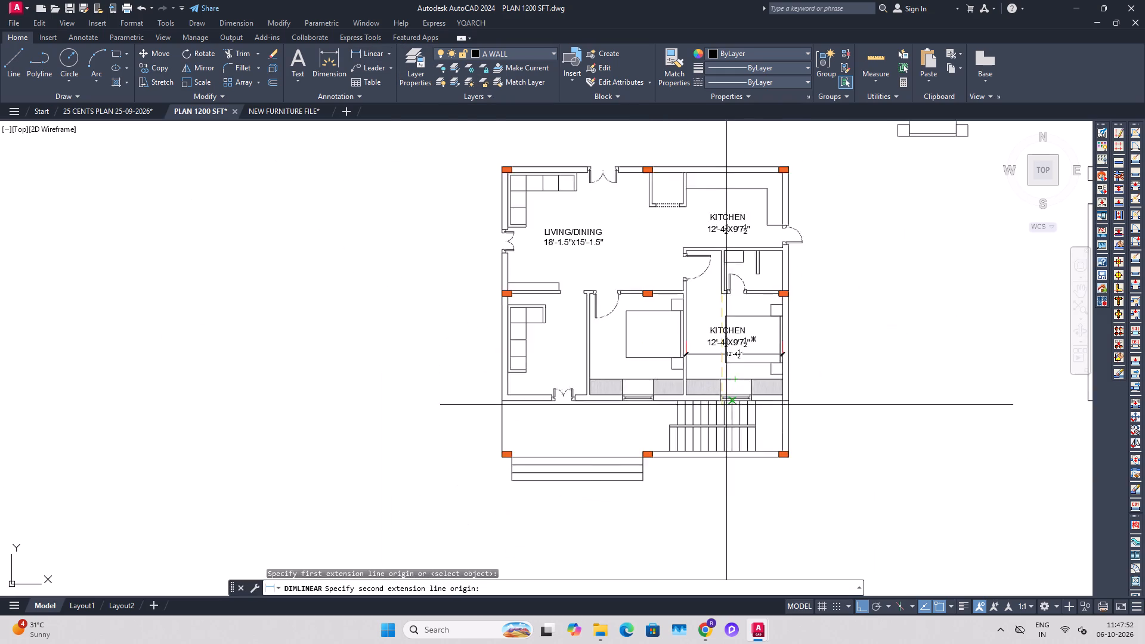
scroll(721, 416, up, 4)
click(715, 392)
scroll(714, 385, down, 2)
middle_drag(703, 347, 692, 420)
click(659, 375)
key(Escape)
scroll(745, 333, up, 1)
key(Escape)
middle_drag(760, 362, 769, 390)
Save the drawing with the two bedroom dimensions.
key(ctrl+s)
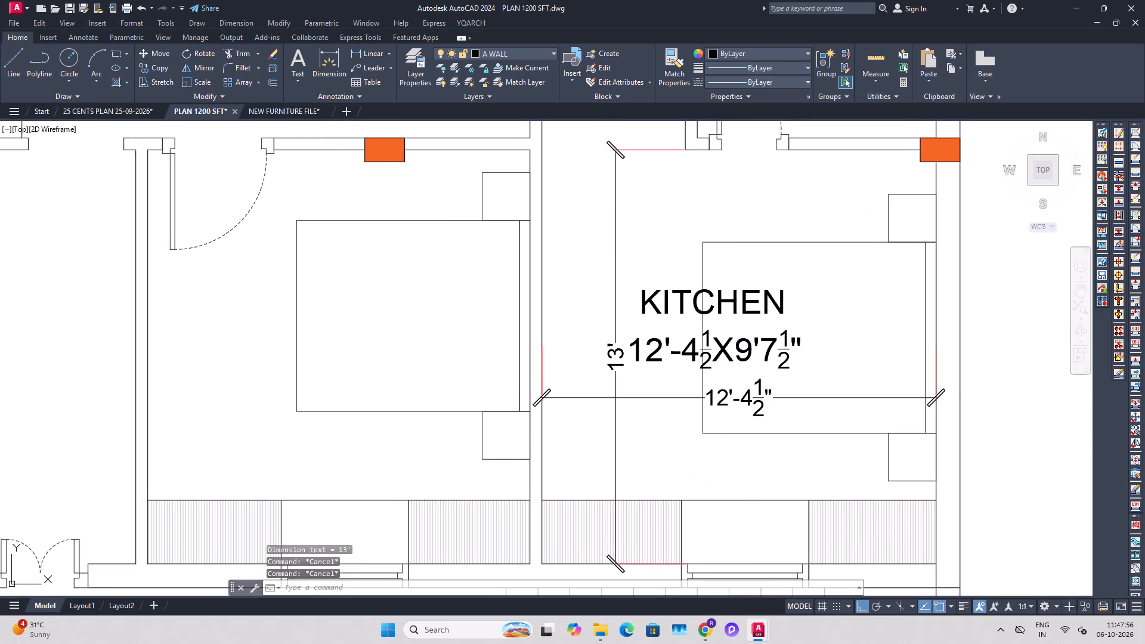
Edit the size line of the copied kitchen label so that its second value reads X13'0".
double_click(743, 343)
scroll(744, 344, up, 2)
drag(761, 355, 746, 364)
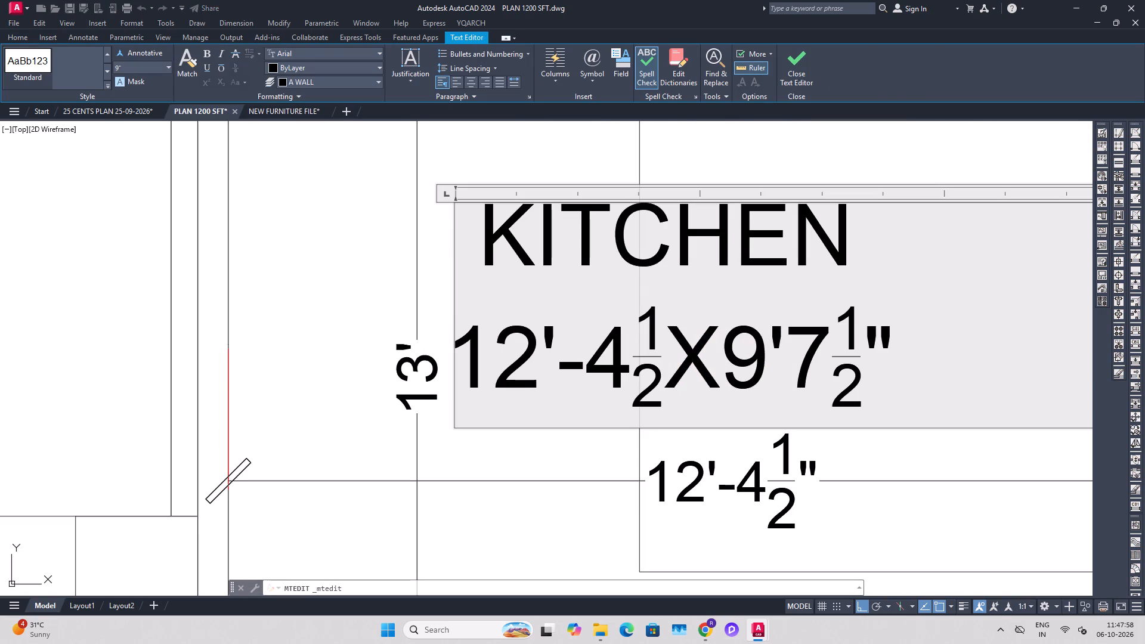
key(1)
key(3)
key(BackSpace)
key(BackSpace)
key(BackSpace)
key(BackSpace)
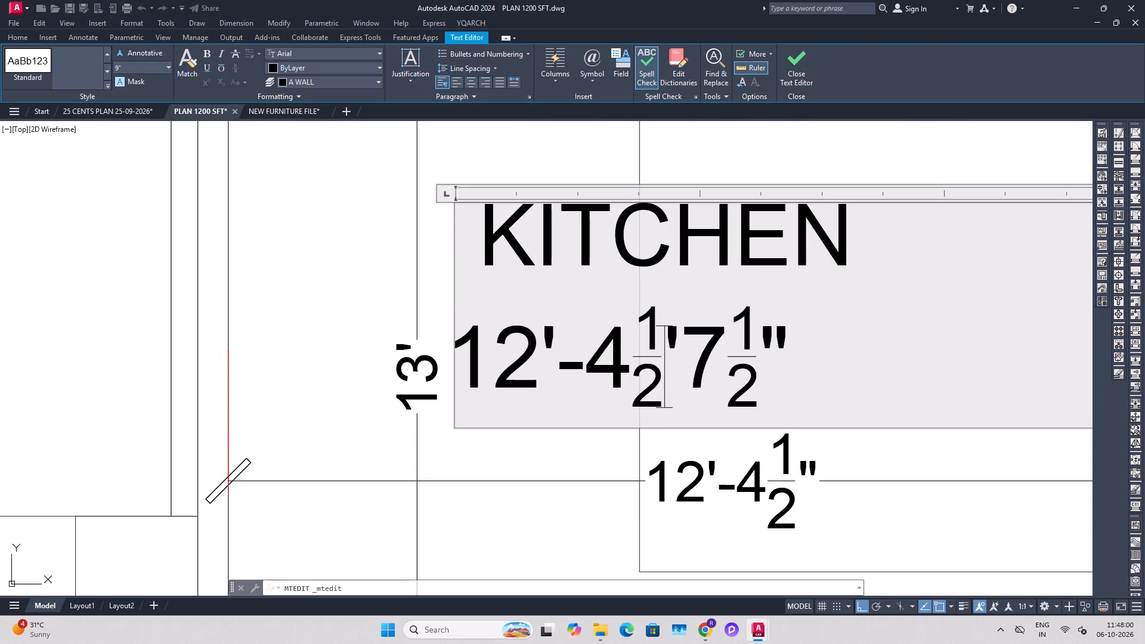
key(x)
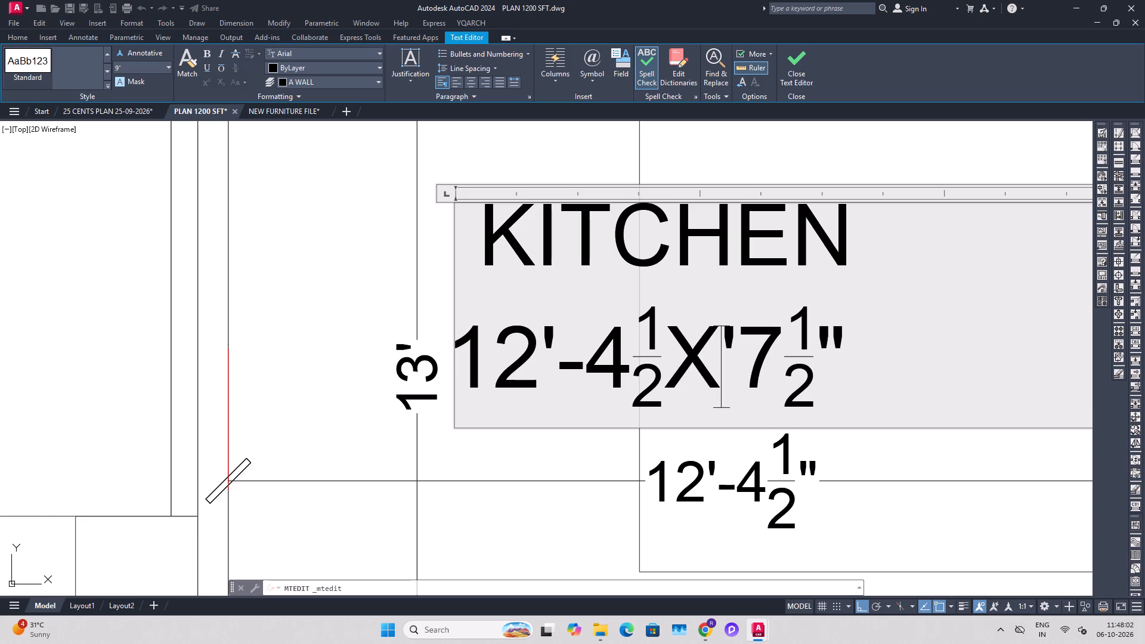
text(13)
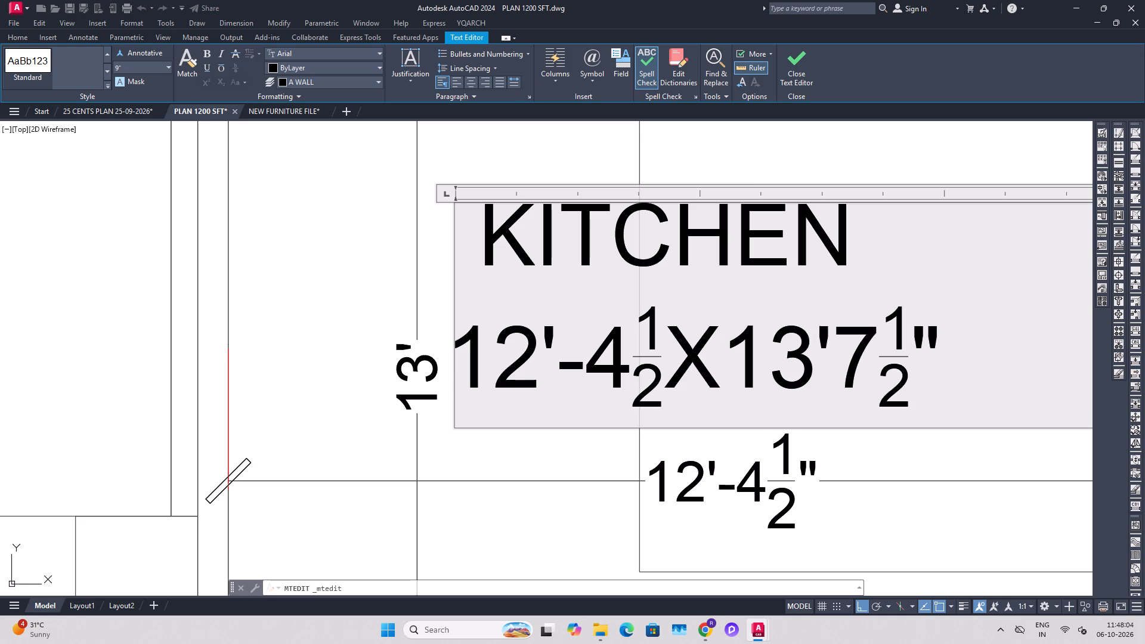
drag(946, 349, 854, 371)
key(Delete)
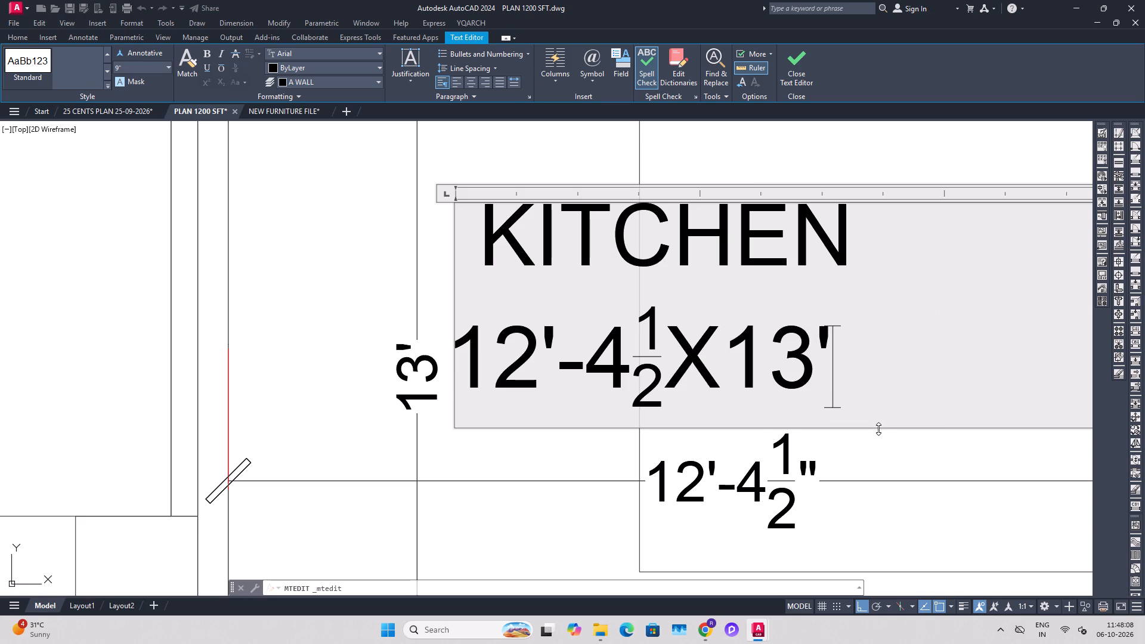
text(0")
click(905, 507)
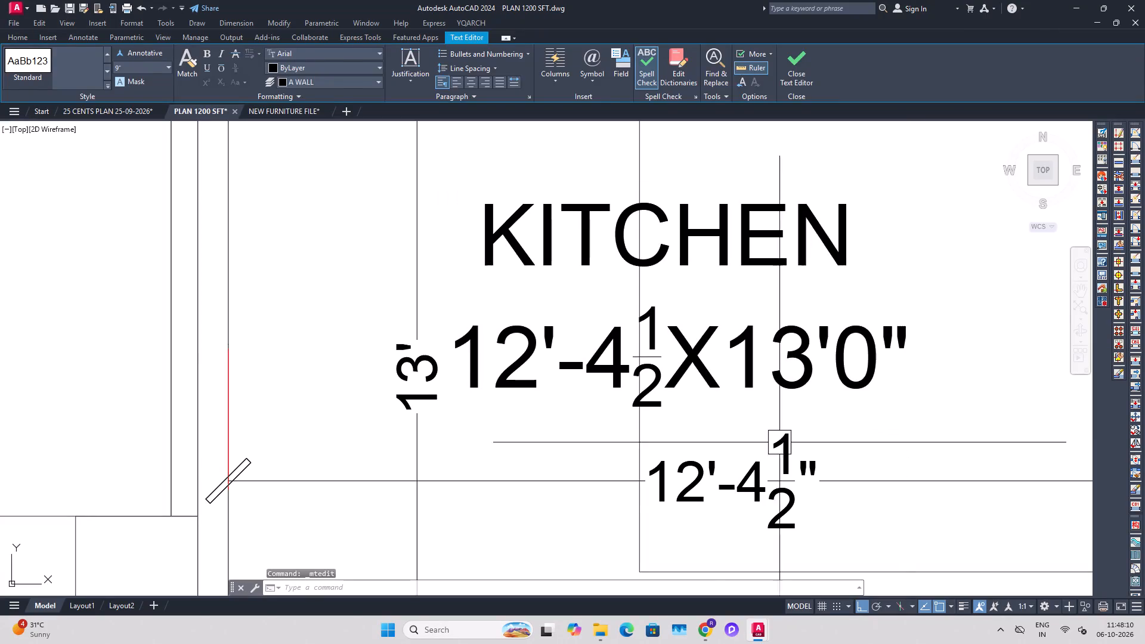
Replace KITCHEN with MASTER BEDROOM in the copied label and widen the text frame so the name fits one line.
double_click(700, 253)
drag(858, 247, 498, 265)
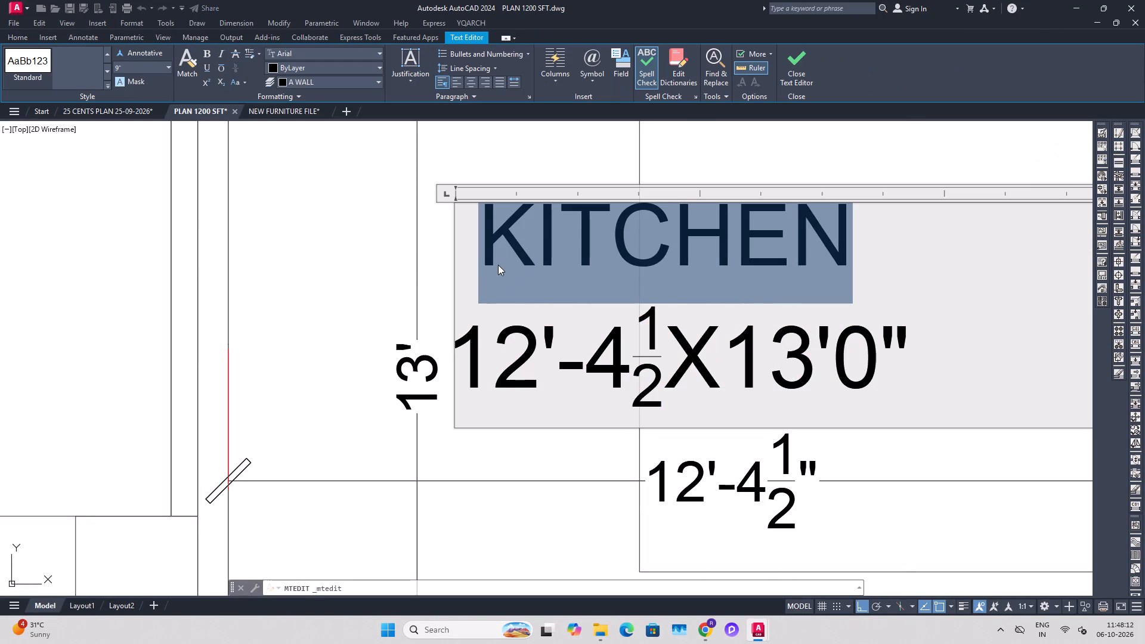
text(MA)
key(s)
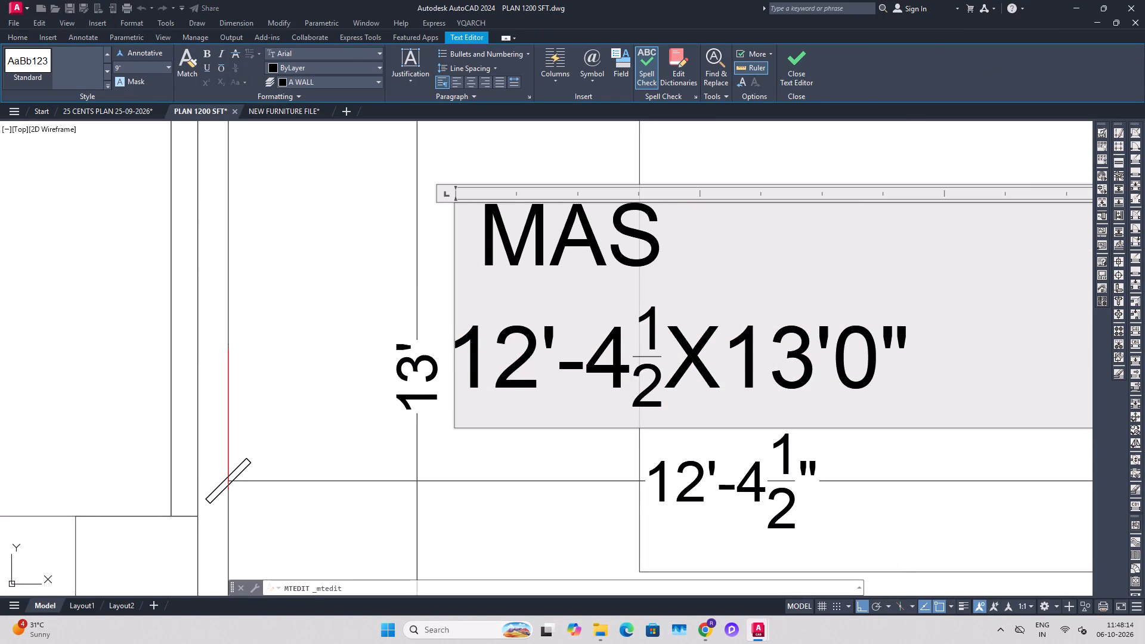
text(TER BEDR)
text(OOM)
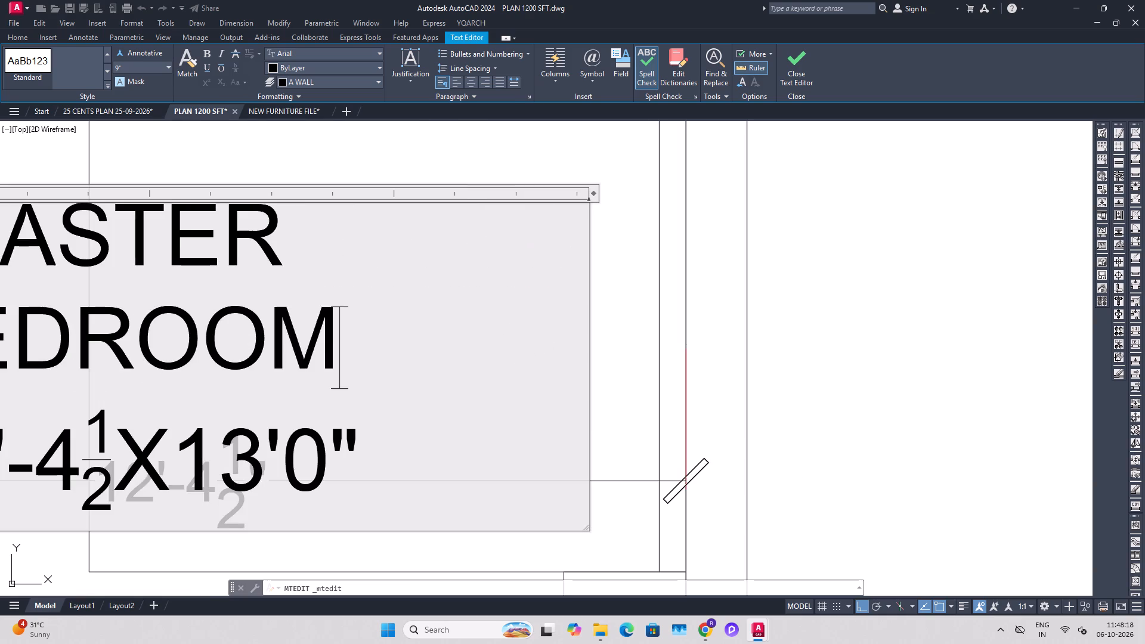
scroll(547, 293, down, 3)
drag(561, 263, 609, 263)
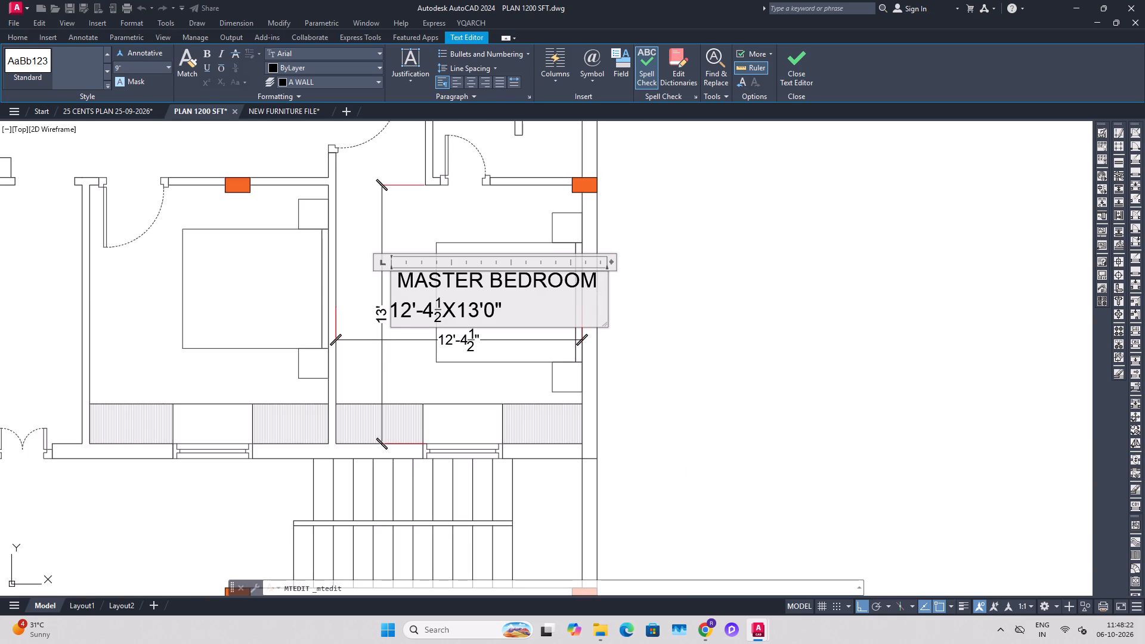
Insert six spaces before the size line to centre it under MASTER BEDROOM, and finish editing the label.
click(394, 302)
key(space)
key(space)
key(space)
key(space)
key(space)
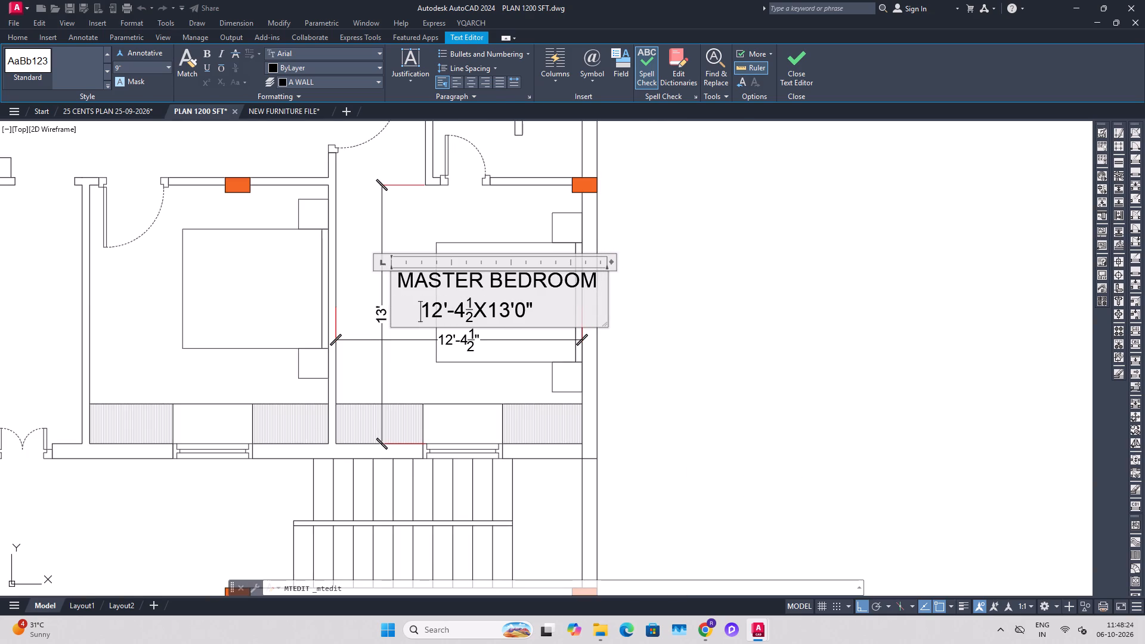
key(space)
click(462, 364)
Delete the two linear dimensions inside the master bedroom.
click(472, 338)
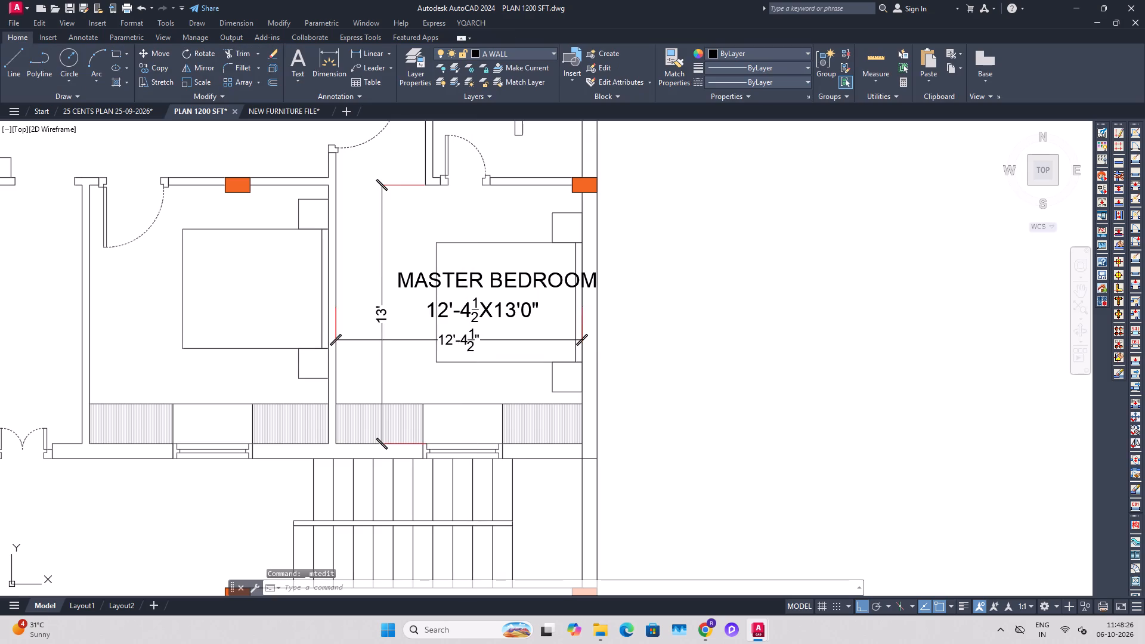
click(385, 358)
middle_drag(578, 363, 624, 381)
key(Delete)
Set the text height of both lines of the MASTER BEDROOM label to 6".
double_click(571, 326)
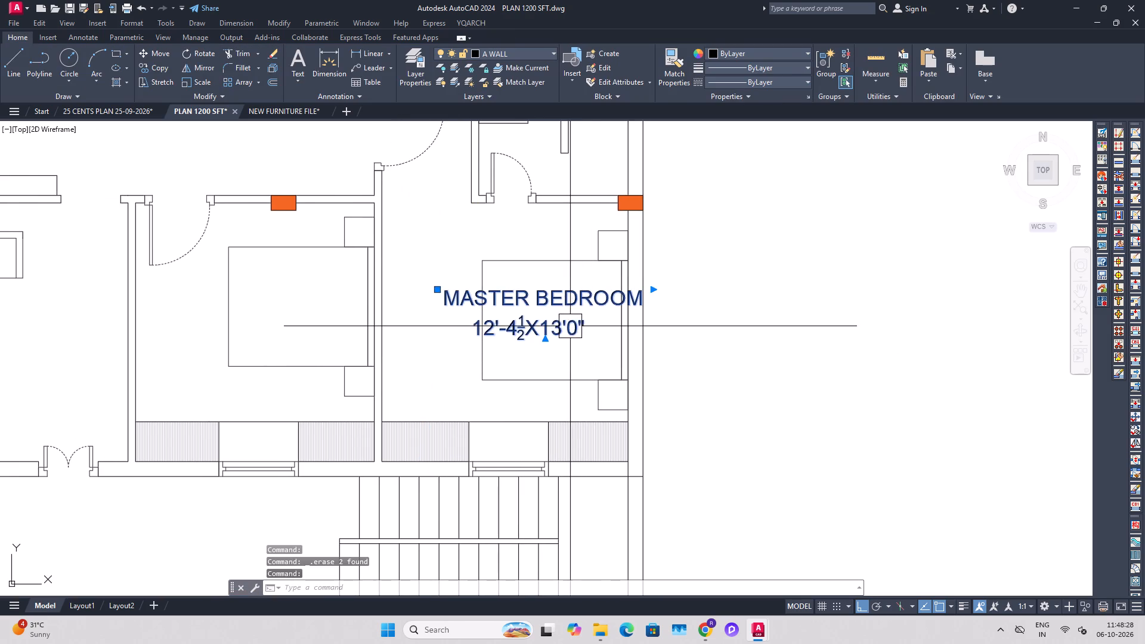
drag(596, 326, 441, 284)
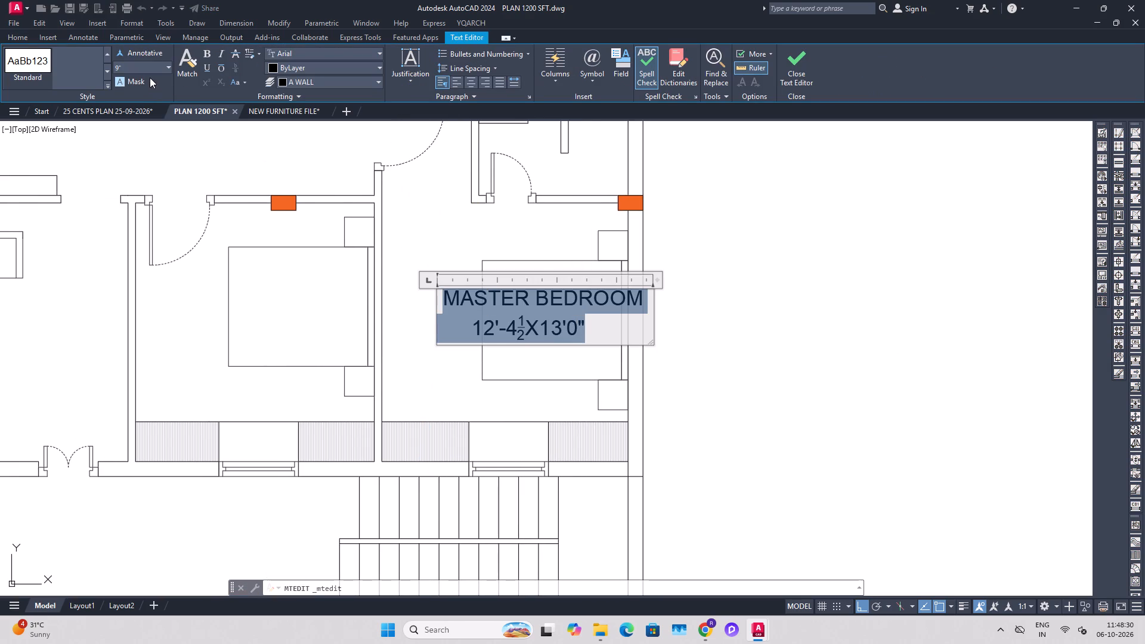
click(146, 70)
key(6)
key(shift+quotedbl)
key(Return)
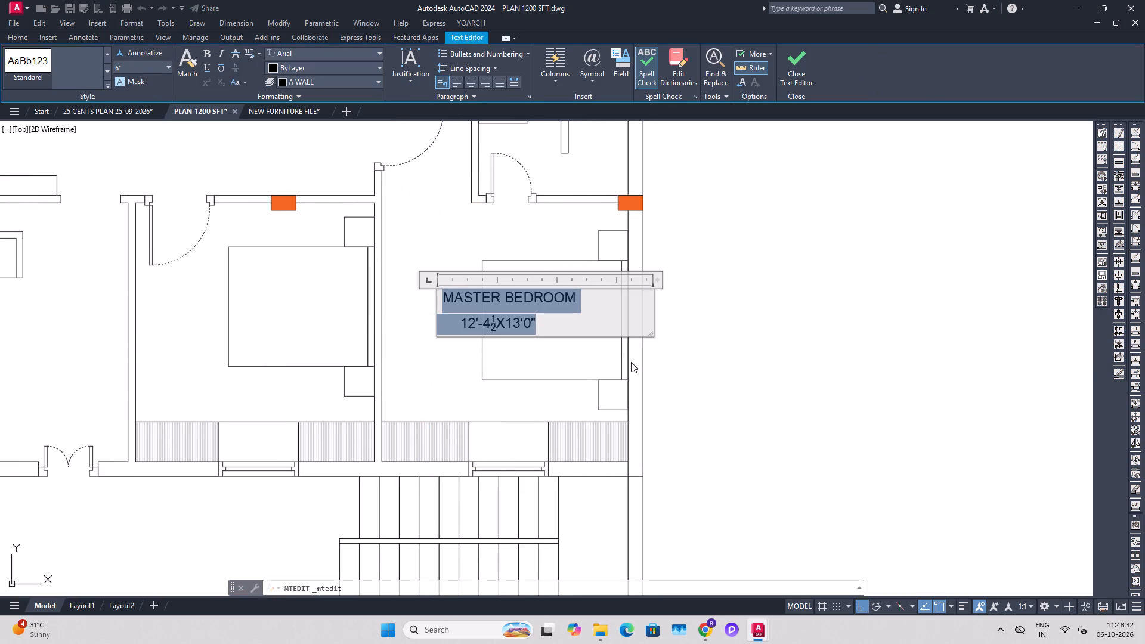
click(714, 402)
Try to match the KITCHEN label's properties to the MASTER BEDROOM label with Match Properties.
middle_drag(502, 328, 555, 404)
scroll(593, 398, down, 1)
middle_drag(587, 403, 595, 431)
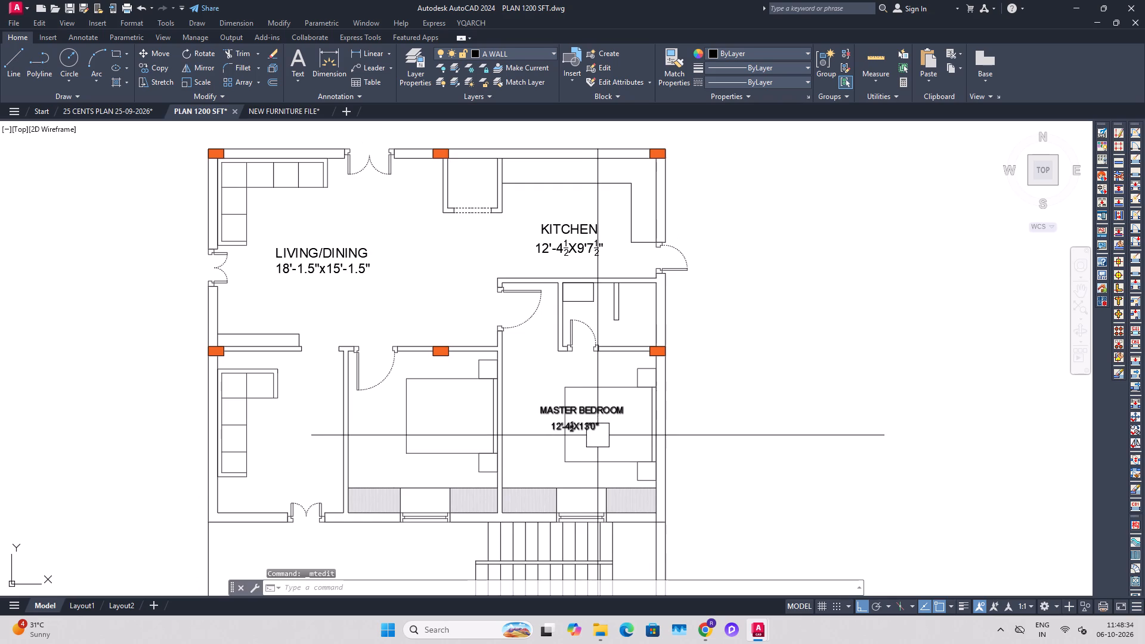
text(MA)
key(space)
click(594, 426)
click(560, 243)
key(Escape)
Set the text height of both lines of the KITCHEN label to 6".
triple_click(576, 233)
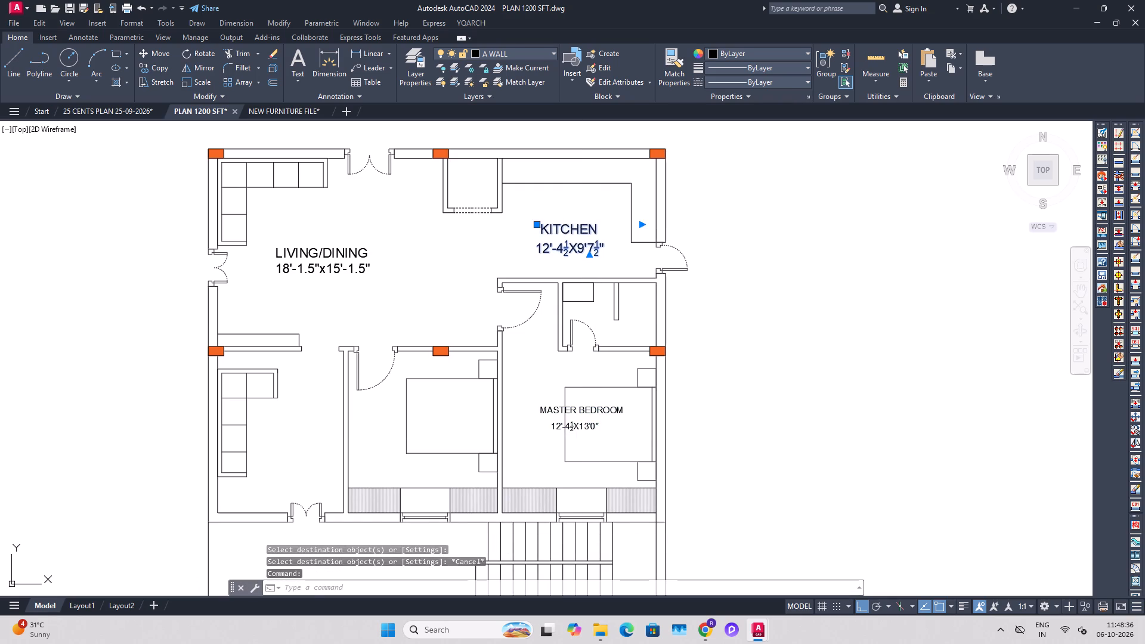
double_click(576, 233)
triple_click(610, 253)
click(611, 252)
drag(611, 252, 519, 237)
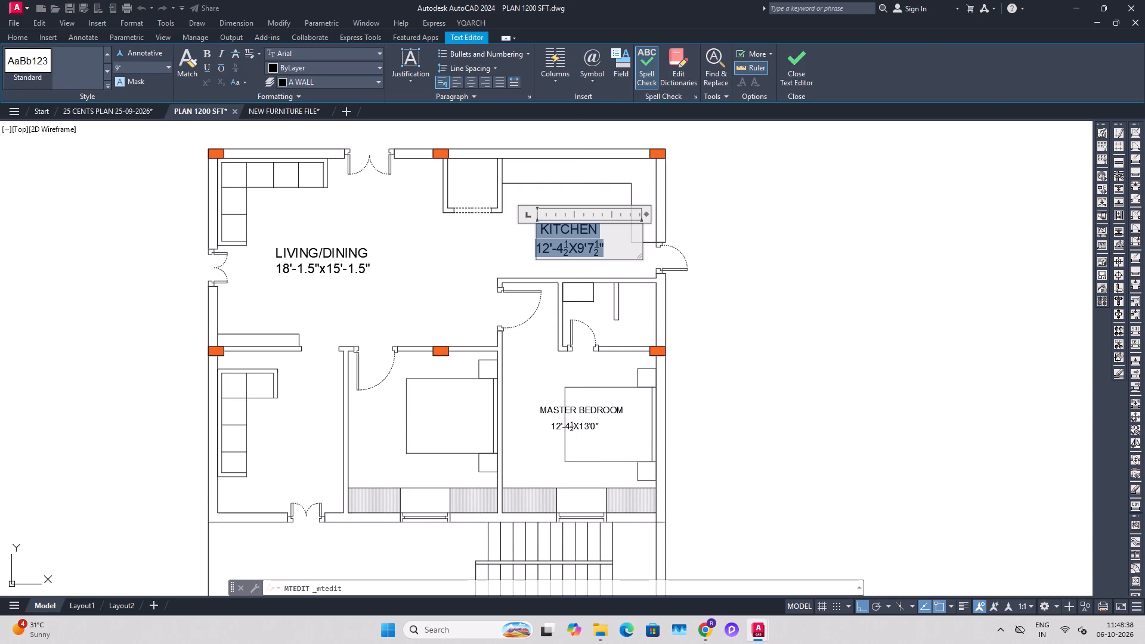
drag(519, 237, 512, 225)
click(137, 69)
text(6")
key(Return)
click(745, 352)
Set the text height of both lines of the LIVING/DINING label to 6".
middle_drag(352, 272, 534, 348)
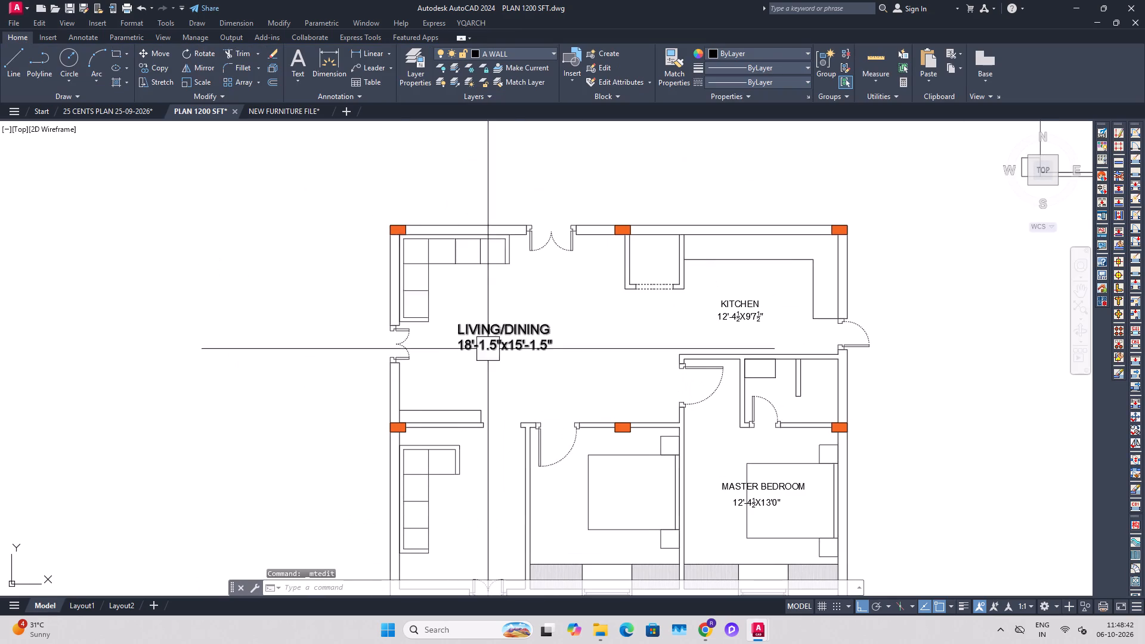
double_click(493, 349)
scroll(524, 347, up, 1)
drag(574, 346, 399, 304)
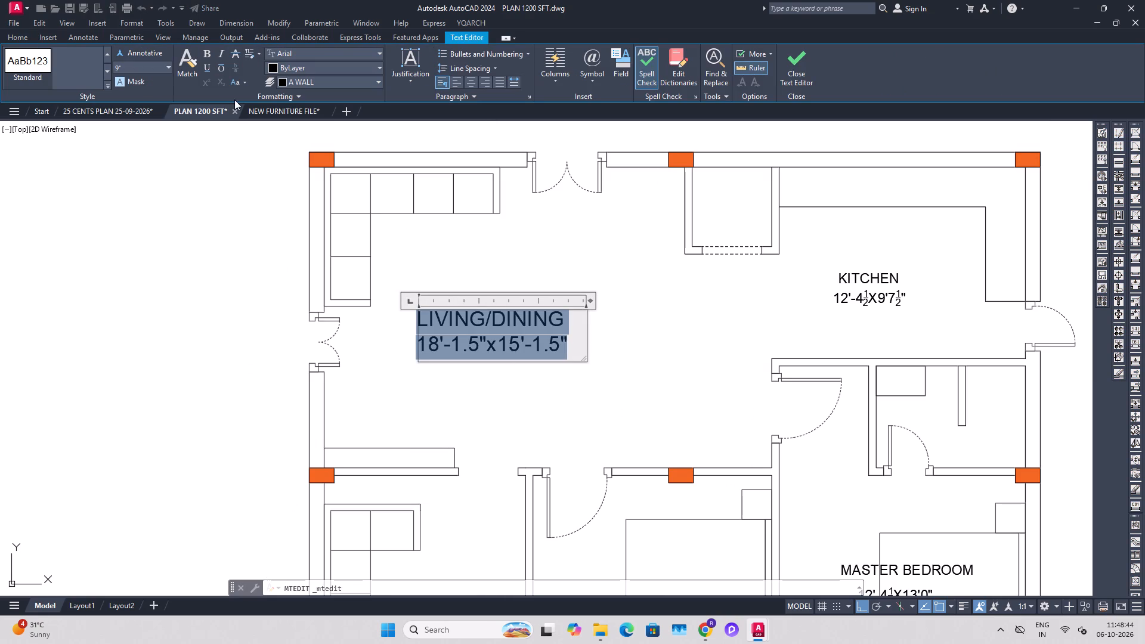
click(134, 71)
text(6")
key(Return)
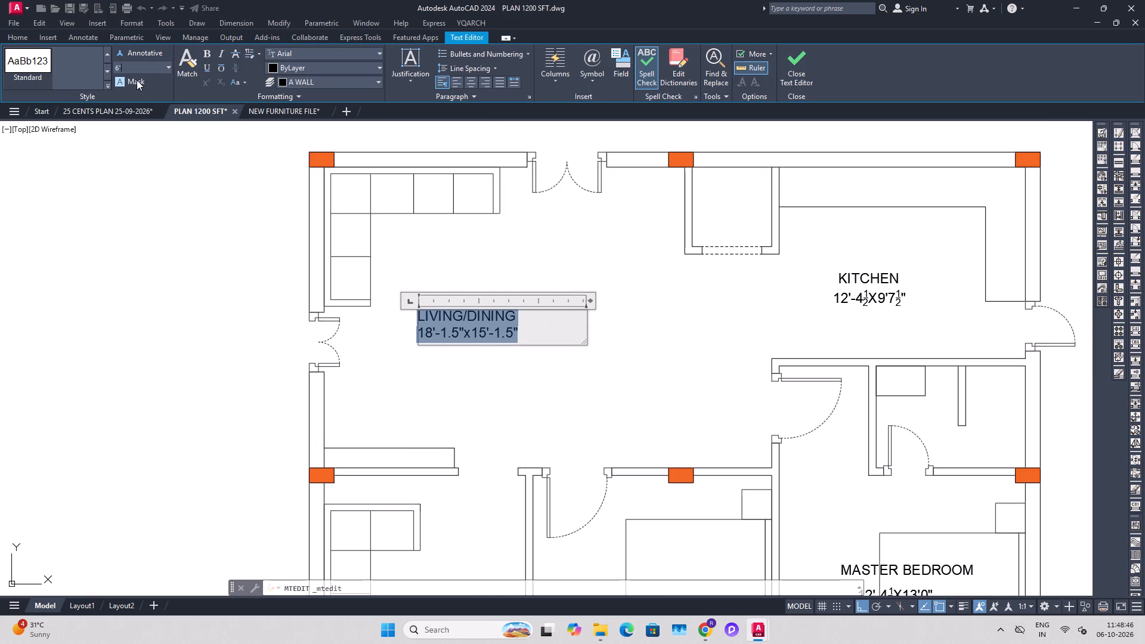
click(627, 401)
key(Escape)
Save the drawing with the resized room labels.
scroll(578, 383, down, 1)
middle_drag(617, 419, 601, 407)
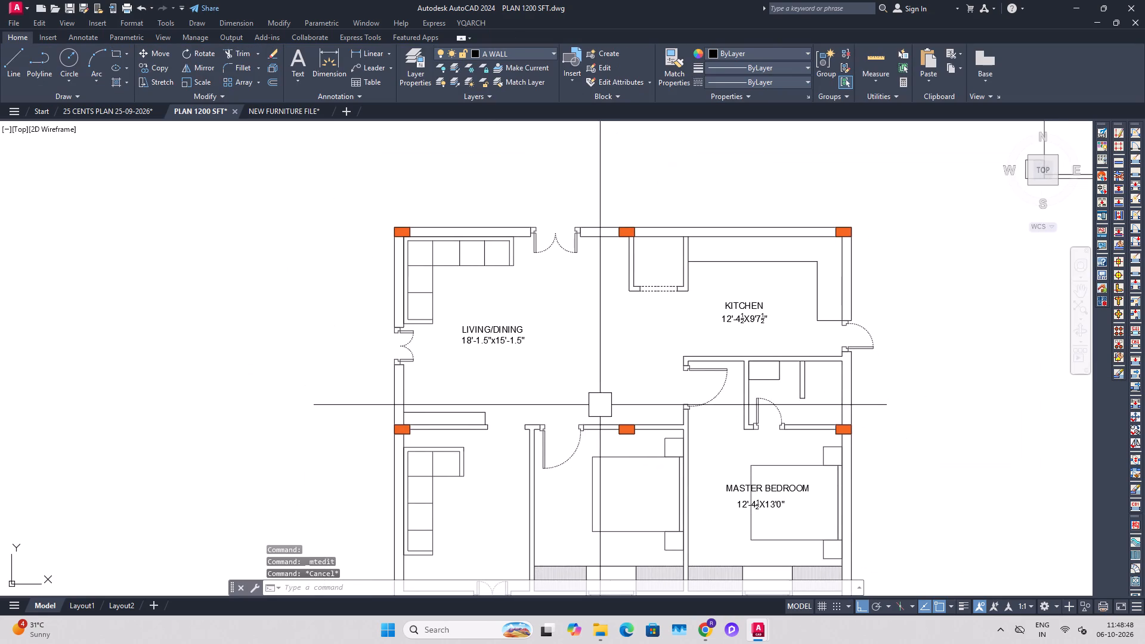
key(ctrl+s)
Copy the MASTER BEDROOM label horizontally into the adjacent bedroom between the master bedroom and the sofa room.
middle_drag(707, 506, 690, 469)
middle_drag(743, 487, 726, 433)
middle_drag(746, 451, 737, 385)
middle_drag(737, 388, 769, 435)
click(782, 380)
text(CO)
key(space)
click(786, 391)
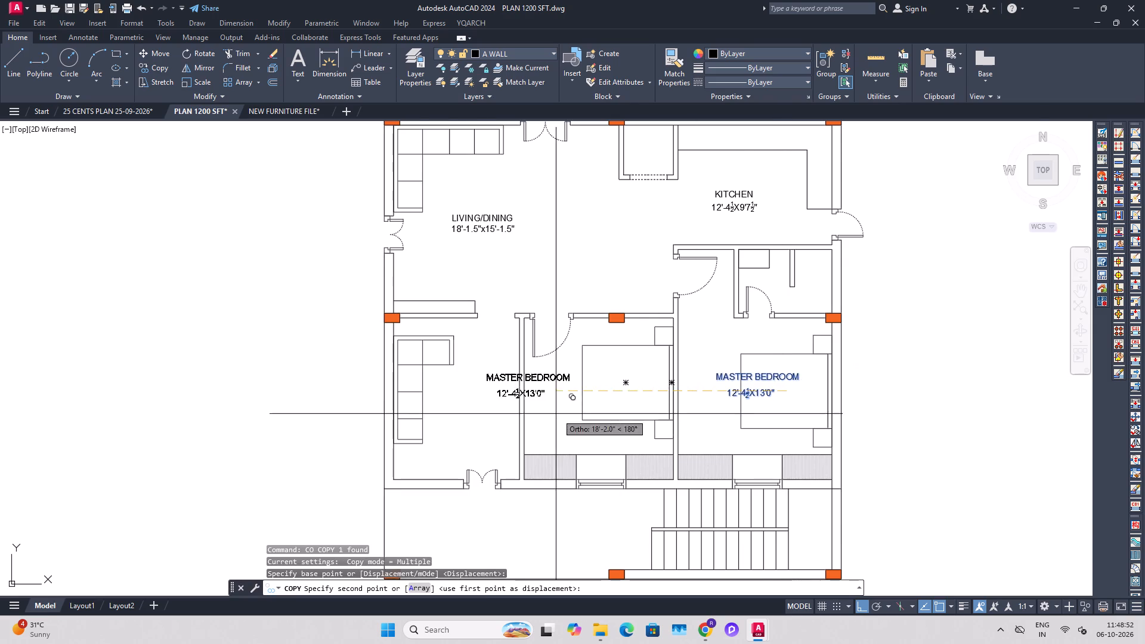
scroll(568, 413, up, 1)
click(648, 400)
key(Escape)
Remove the word MASTER from the copied label so its name line reads BEDROOM.
scroll(593, 356, up, 1)
double_click(598, 348)
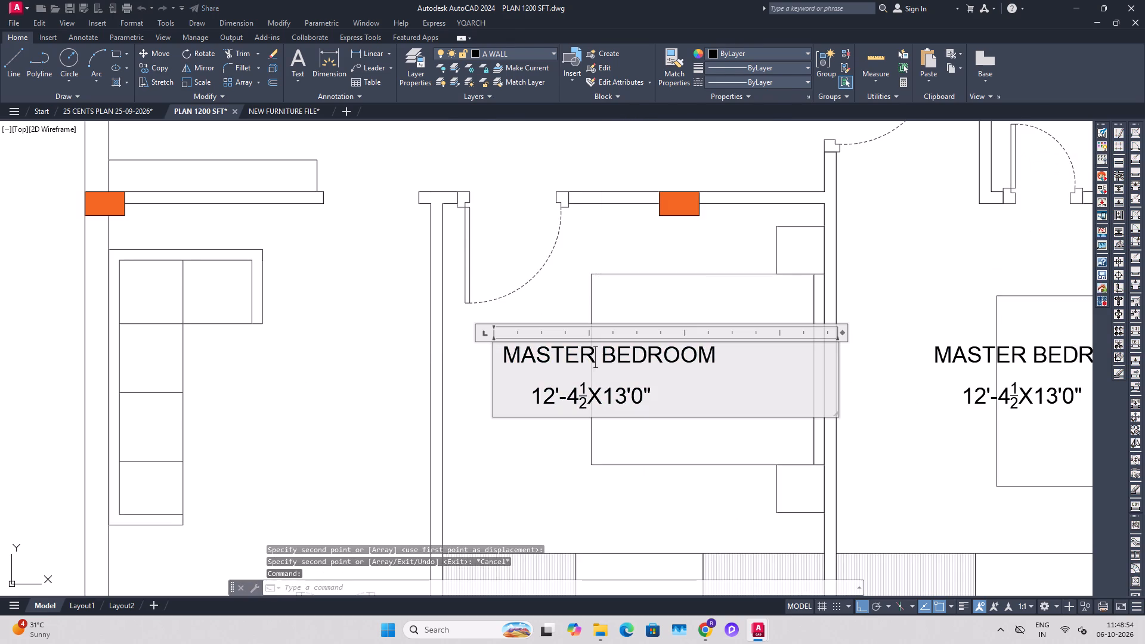
drag(593, 357, 422, 367)
key(BackSpace)
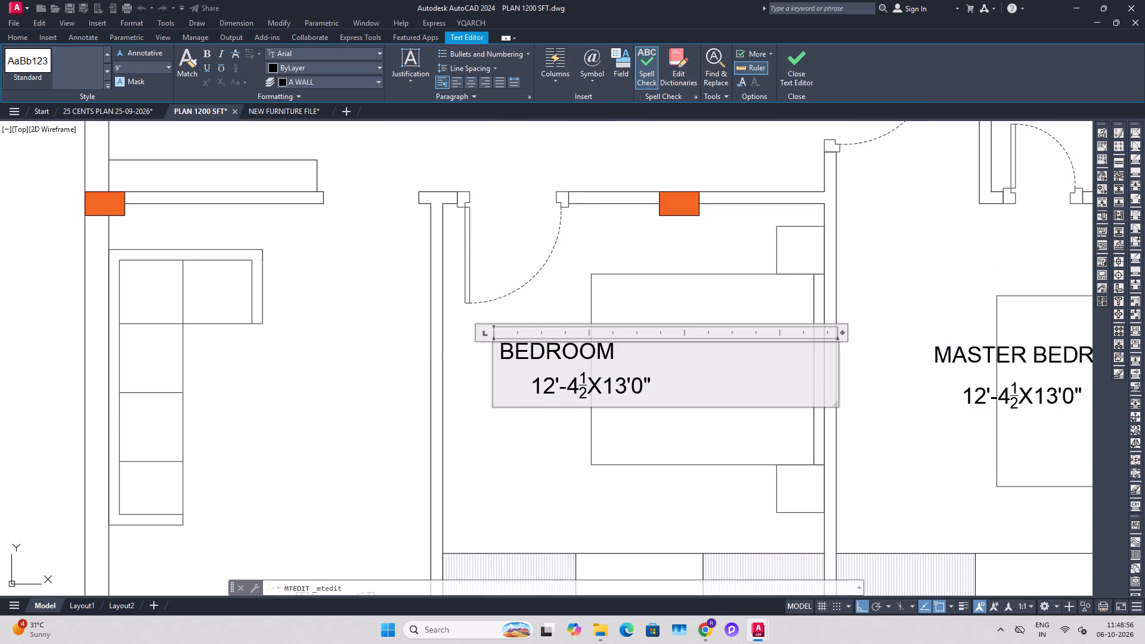
Add five spaces before BEDROOM to centre it over the size line, and finish editing the label.
click(500, 357)
key(space)
key(space)
key(space)
click(605, 532)
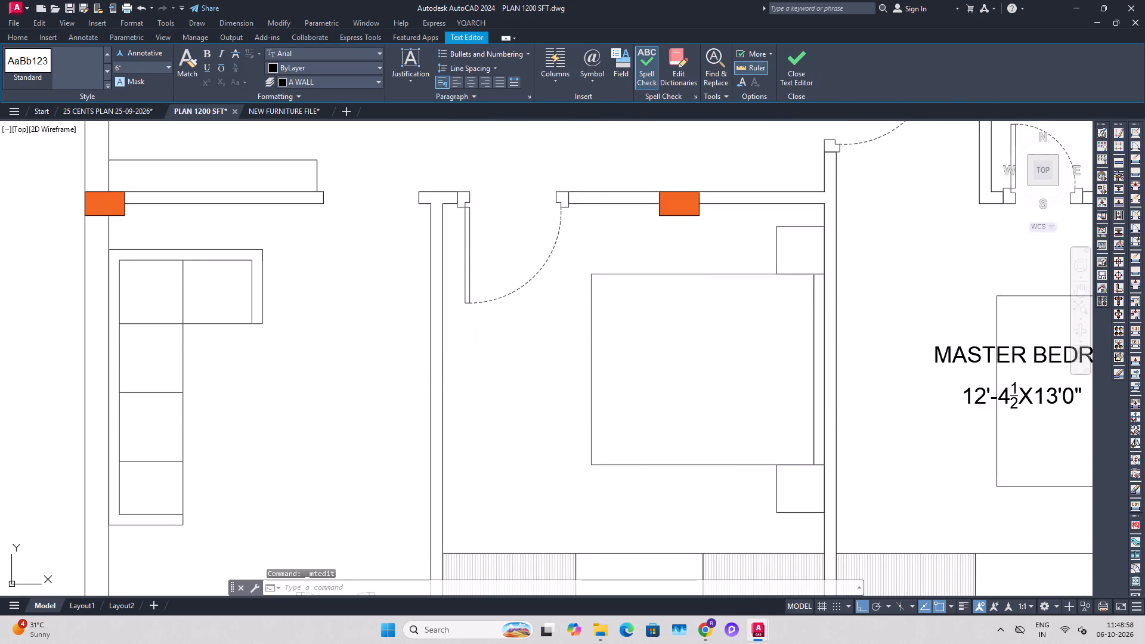
key(Escape)
double_click(562, 356)
click(521, 352)
key(space)
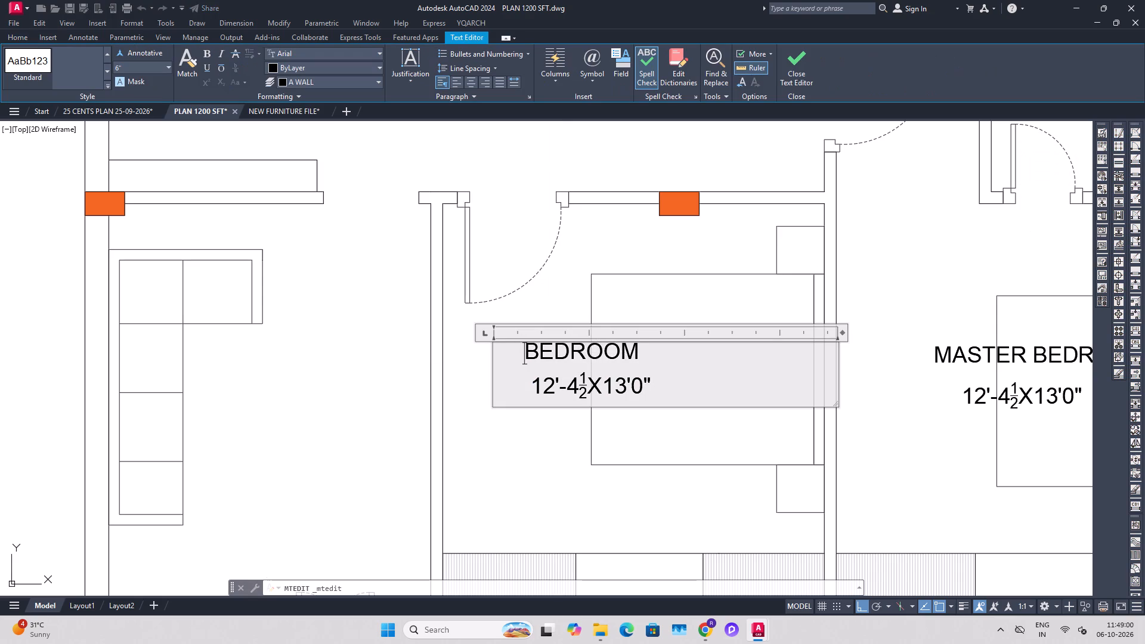
key(space)
click(533, 496)
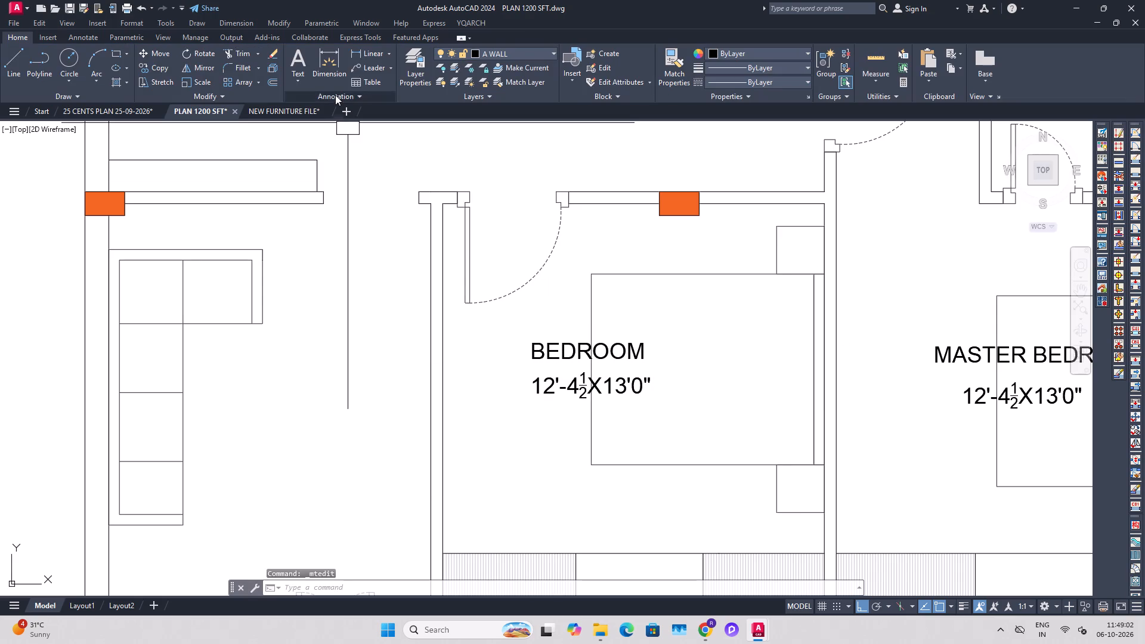
key(Escape)
Measure the bedroom's clear length and width with a vertical and a horizontal linear dimension between its inner wall faces.
click(360, 55)
click(637, 208)
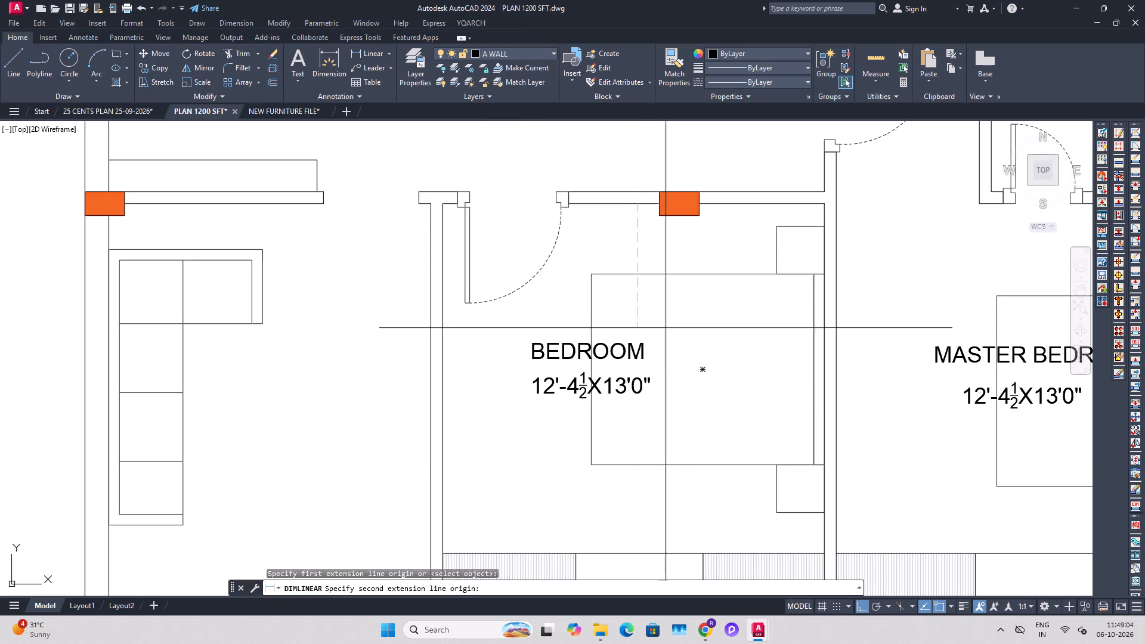
middle_drag(648, 427, 635, 377)
click(621, 565)
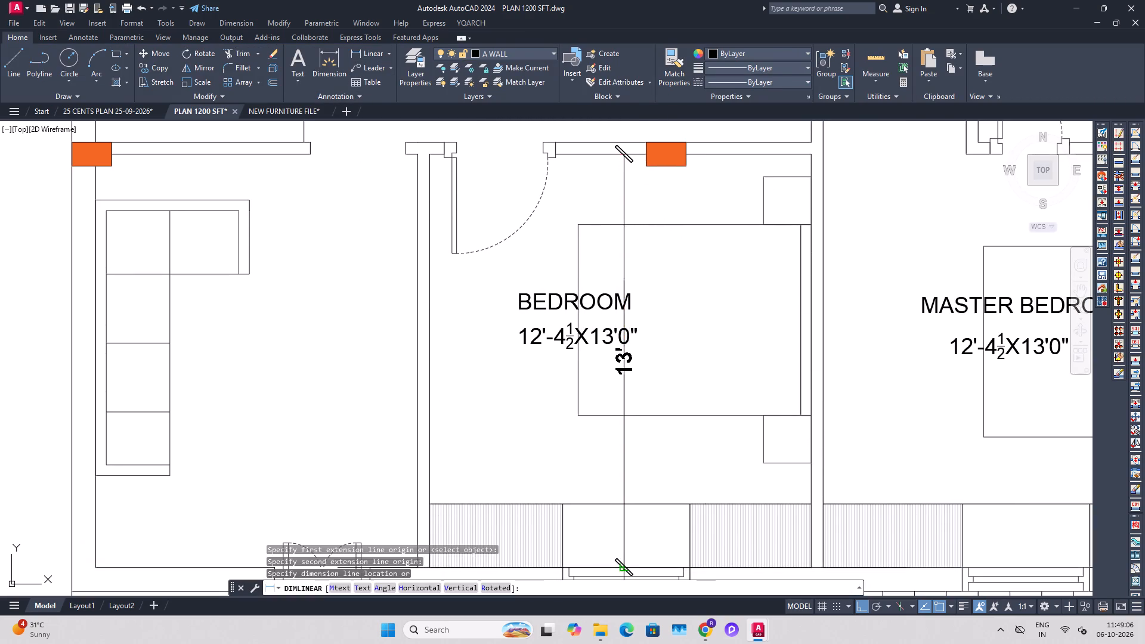
click(622, 549)
click(361, 56)
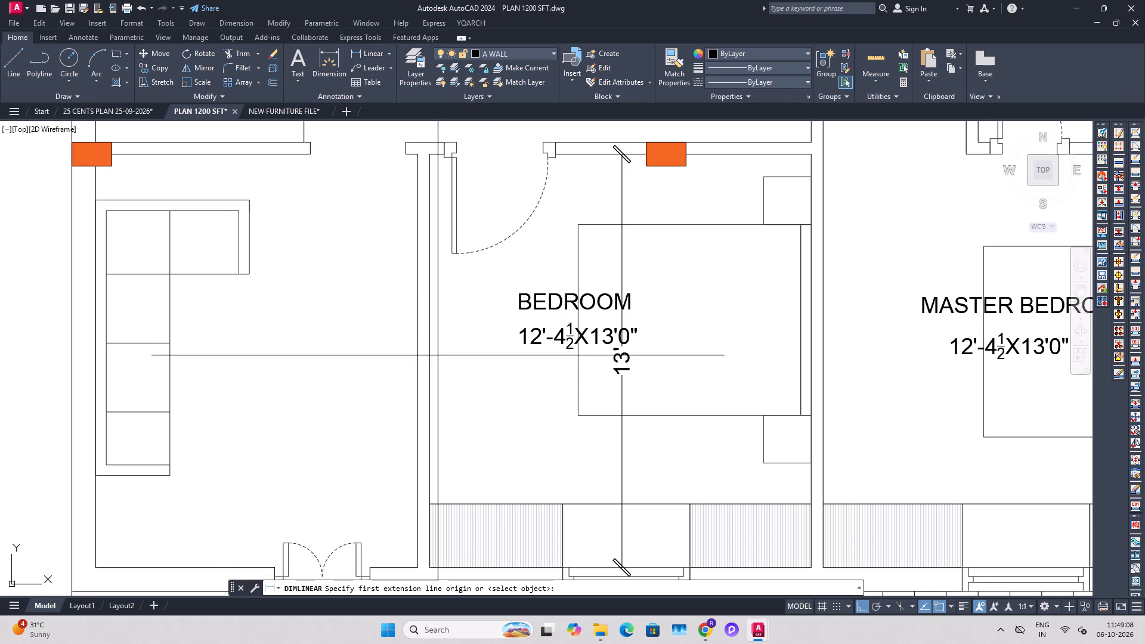
click(433, 355)
click(816, 364)
click(785, 409)
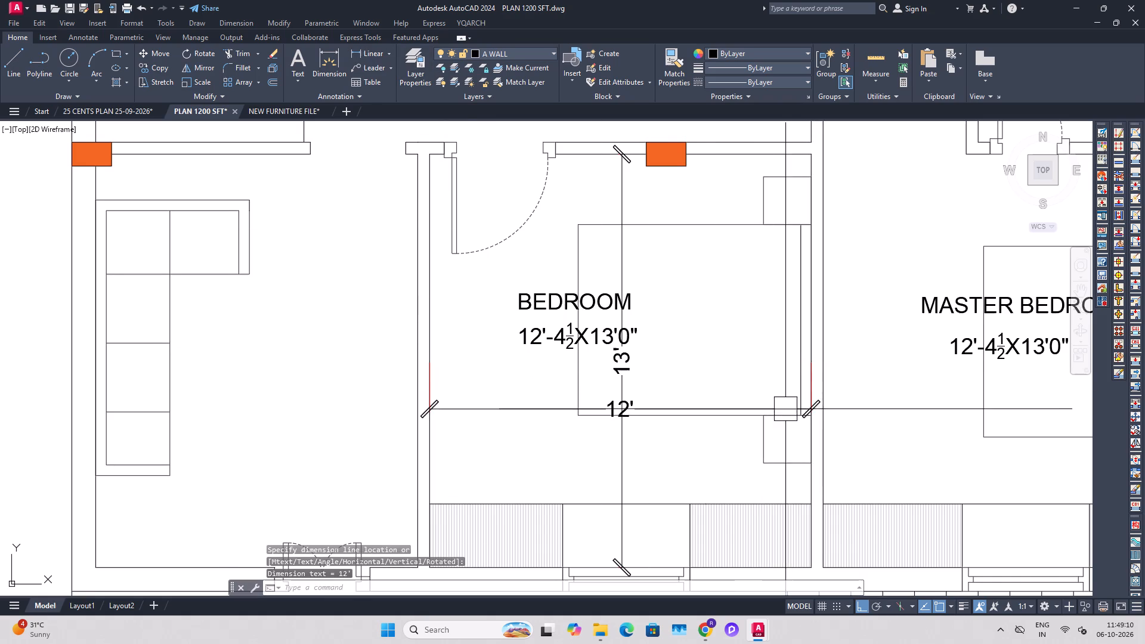
Erase the two linear dimensions placed across the bedroom.
drag(705, 459, 695, 454)
click(614, 454)
click(656, 414)
key(Delete)
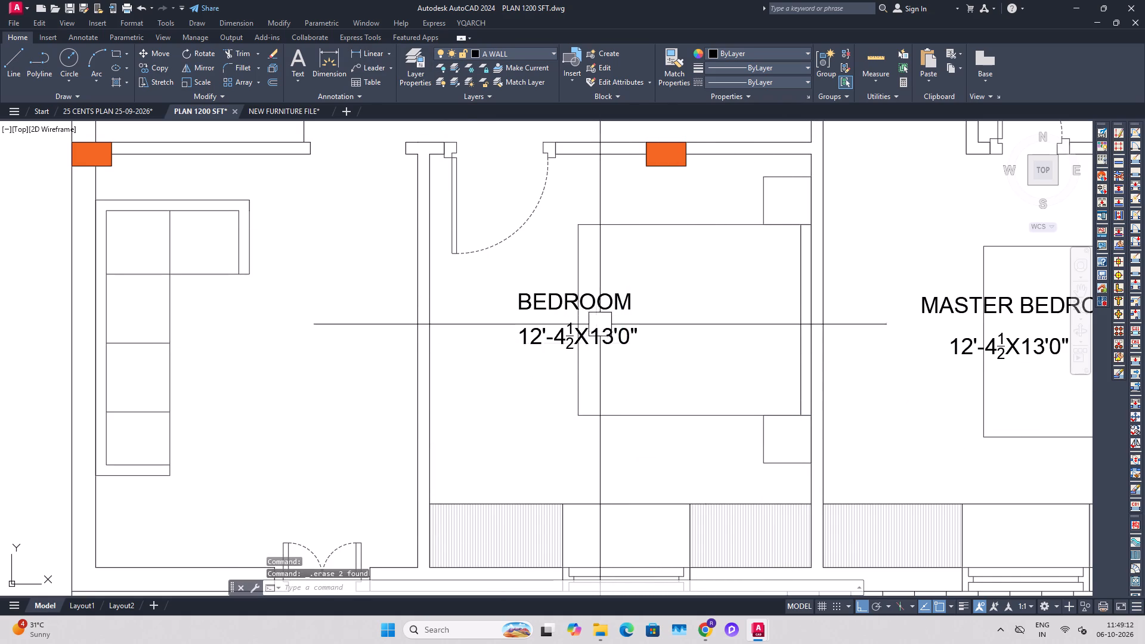
Edit the BEDROOM label so its size line reads 12'-0"X13'0".
double_click(602, 321)
scroll(554, 333, up, 2)
drag(581, 343, 561, 349)
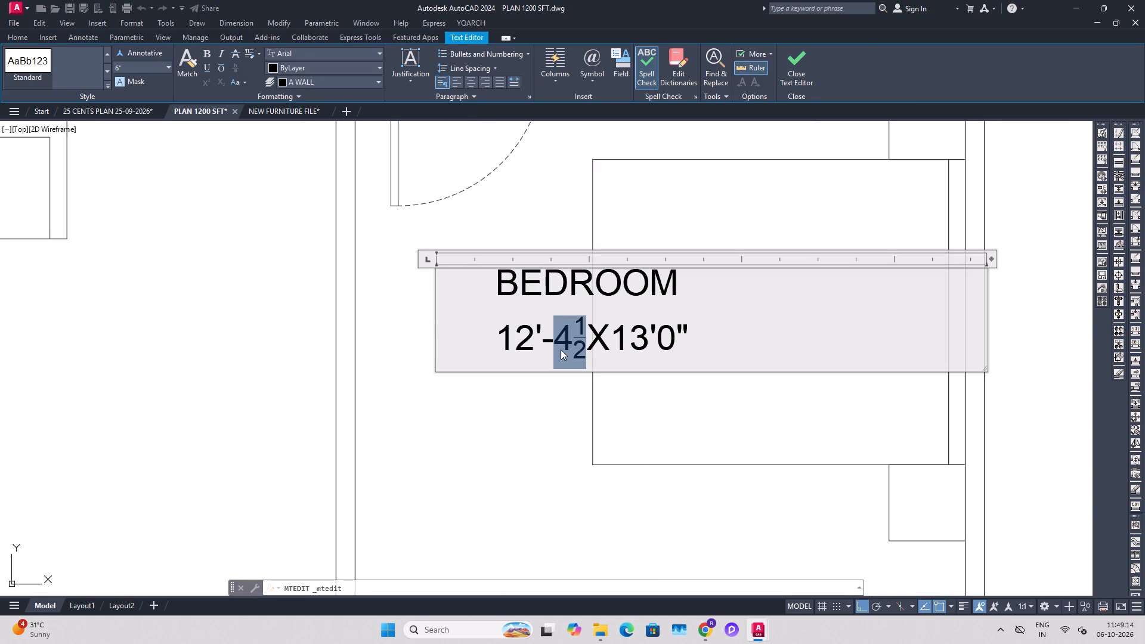
key(0)
click(620, 452)
scroll(679, 439, down, 2)
middle_drag(628, 435, 652, 445)
middle_drag(638, 369, 652, 369)
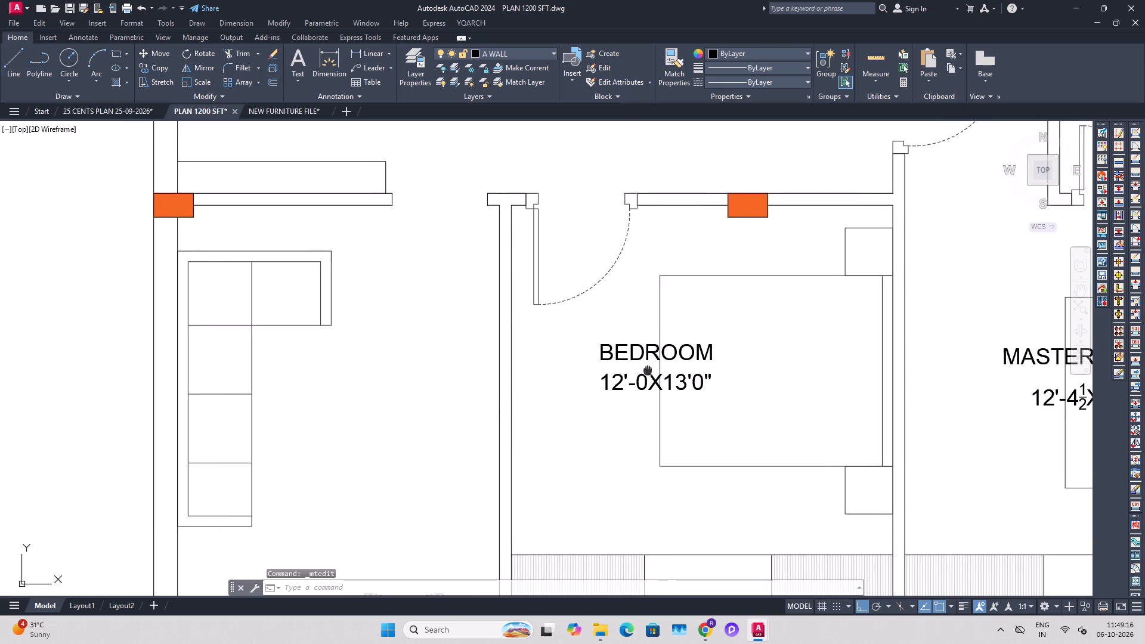
middle_drag(652, 369, 661, 371)
double_click(663, 380)
scroll(663, 385, up, 2)
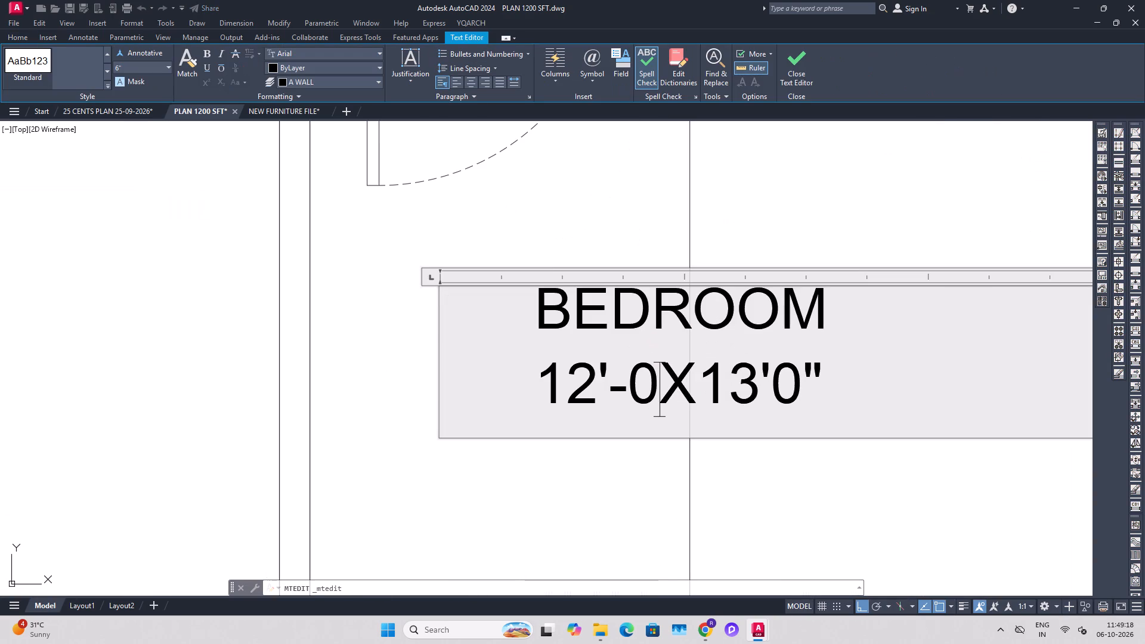
key(shift+quotedbl)
click(739, 491)
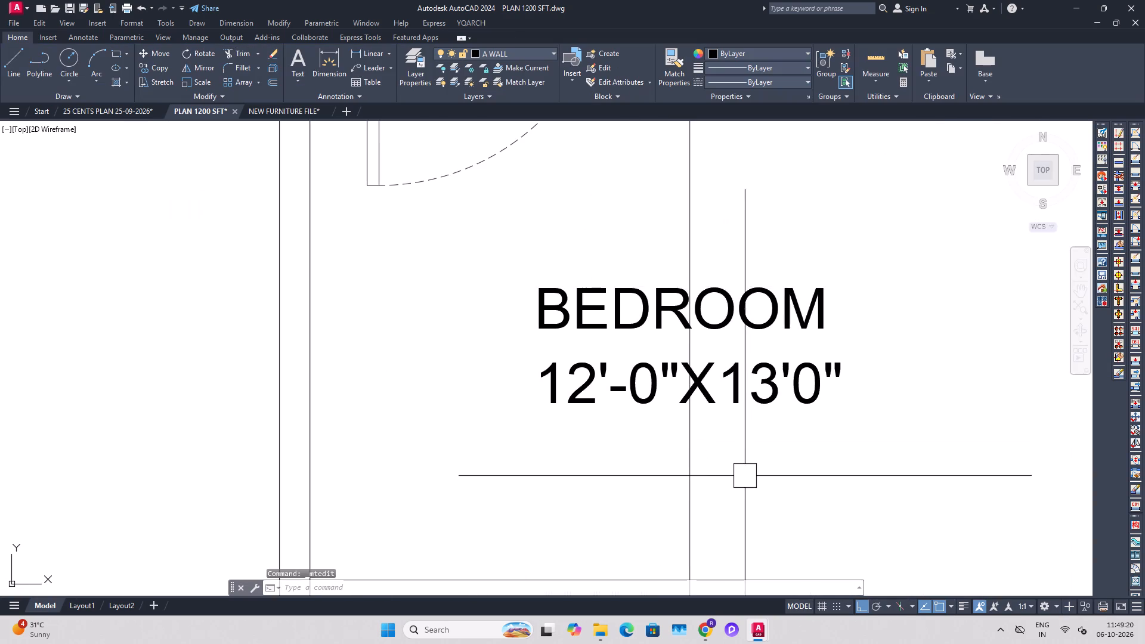
Copy the BEDROOM label horizontally into the adjacent sofa room.
scroll(731, 427, down, 2)
middle_drag(768, 441, 807, 441)
scroll(808, 438, down, 2)
click(782, 422)
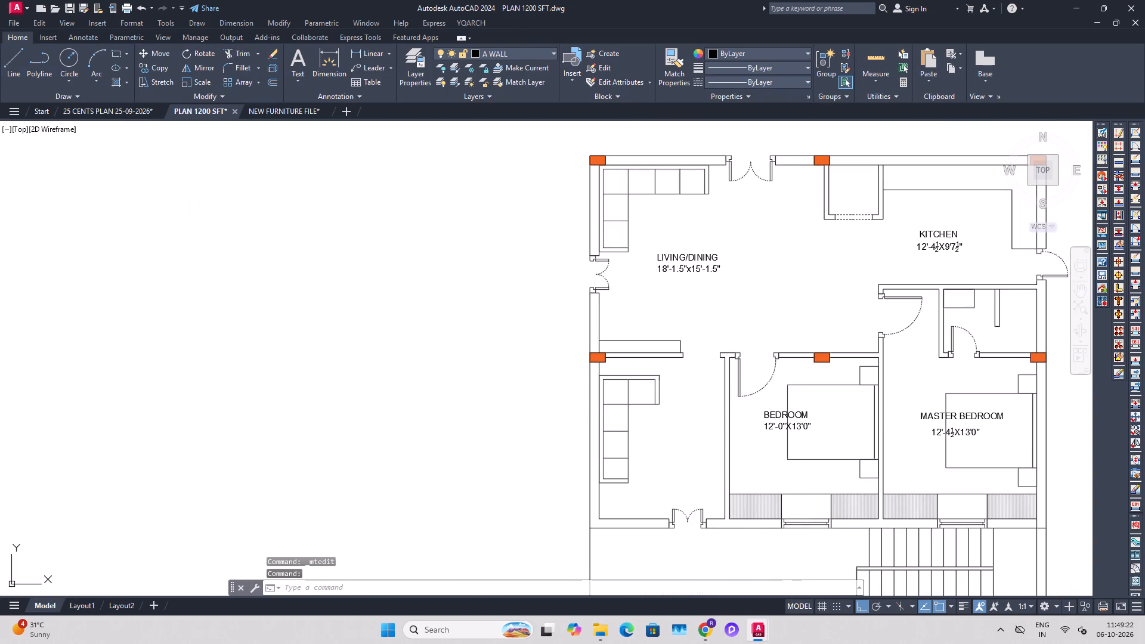
text(CO)
key(space)
click(782, 422)
click(670, 442)
key(Escape)
Rename the copied label DRAWING, keeping the size on its own second line and removing three of its leading spaces.
scroll(667, 428, up, 2)
double_click(667, 424)
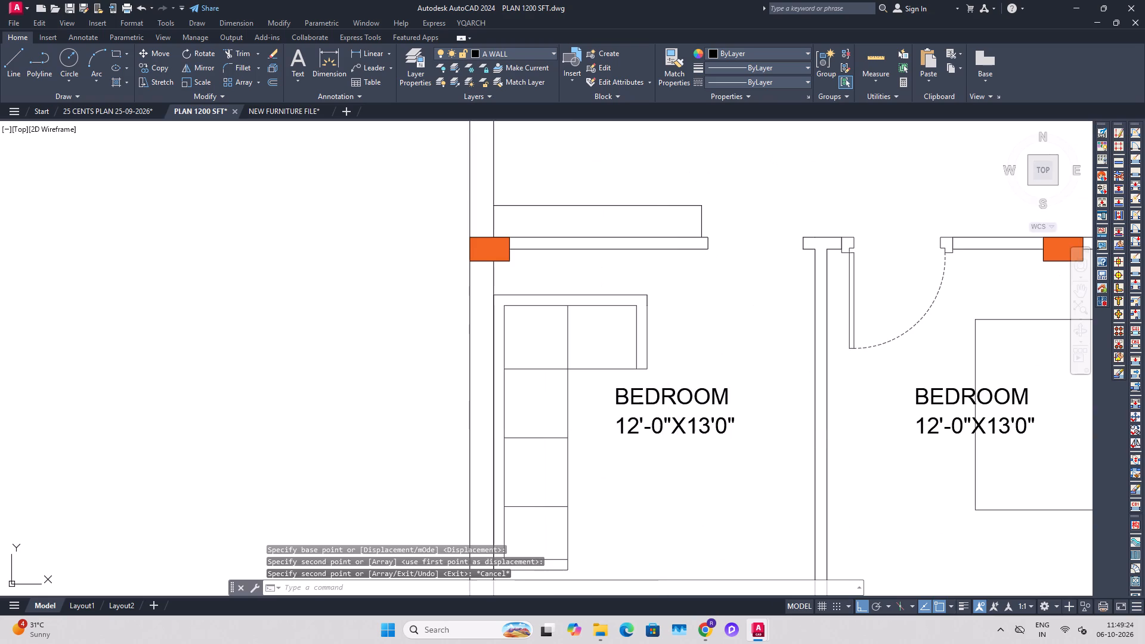
drag(741, 400, 605, 402)
key(d)
key(r)
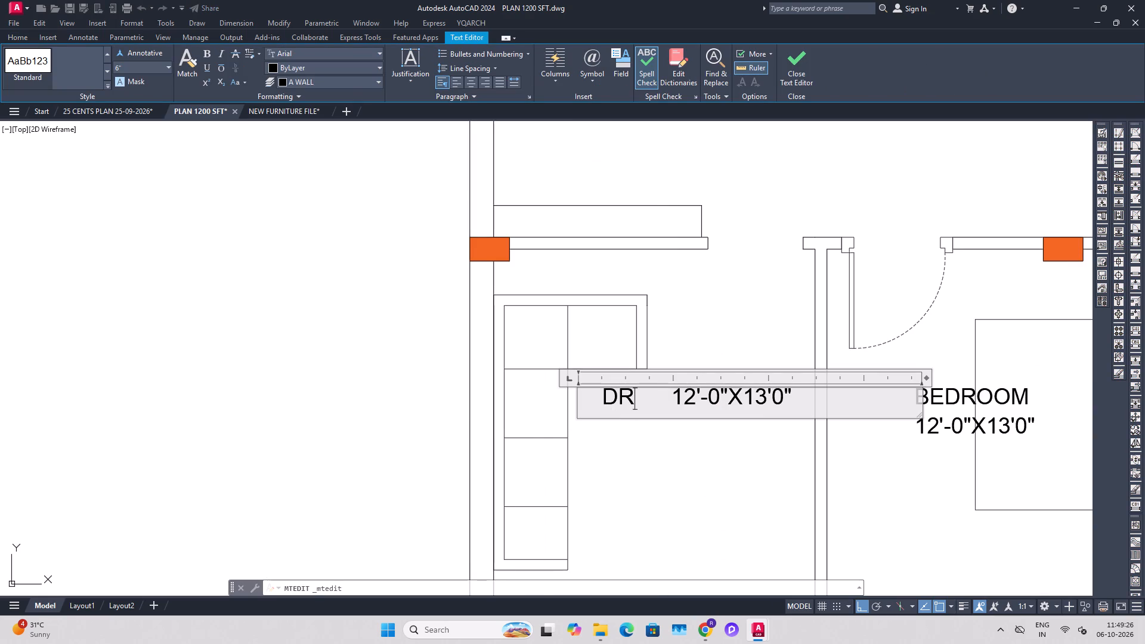
key(a)
key(w)
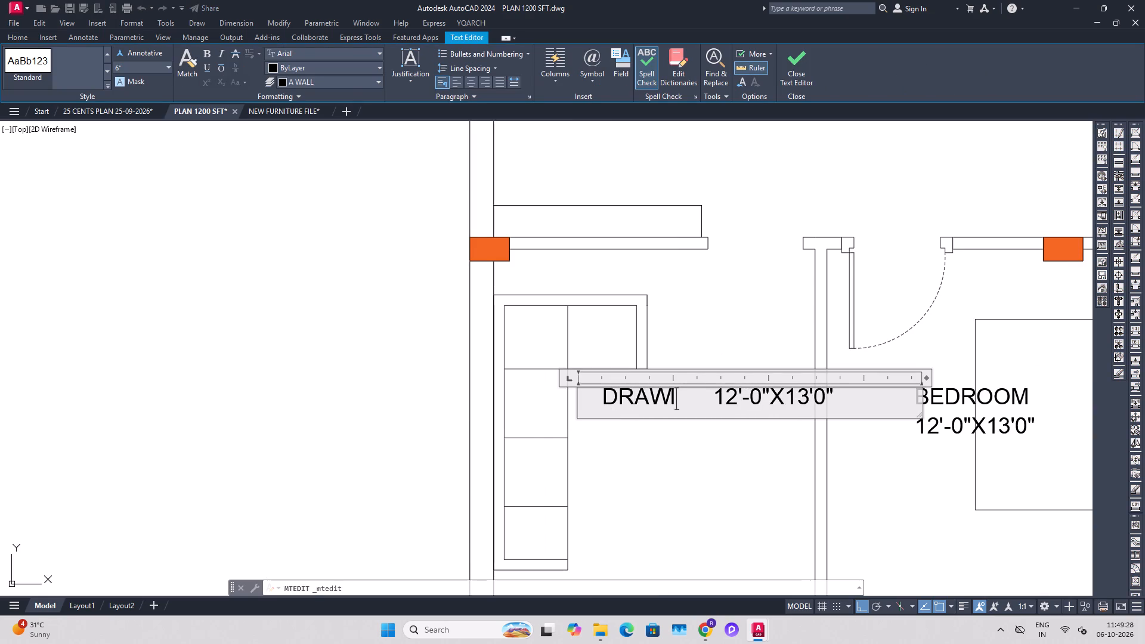
key(i)
text(NG)
key(Return)
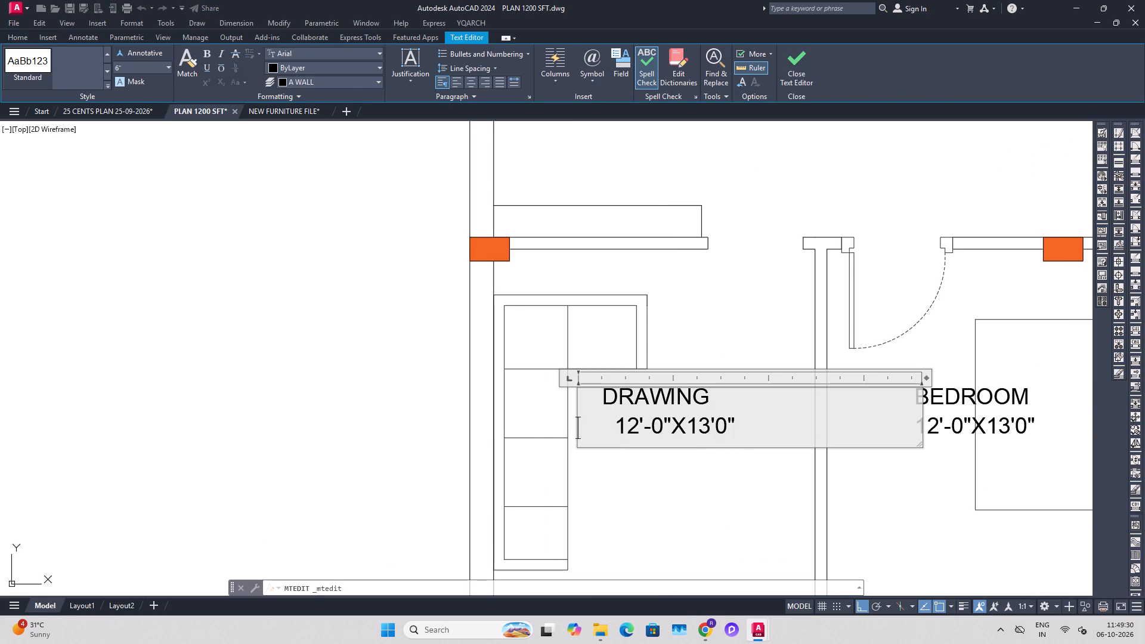
click(617, 429)
key(BackSpace)
key(BackSpace)
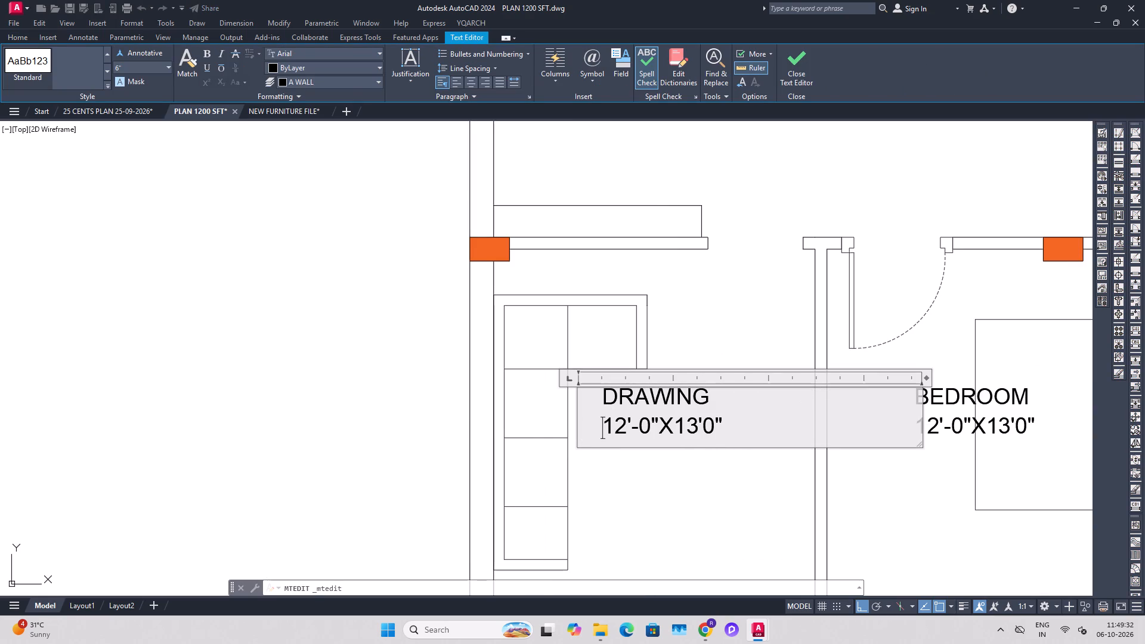
key(BackSpace)
click(659, 501)
key(Escape)
key(Escape)
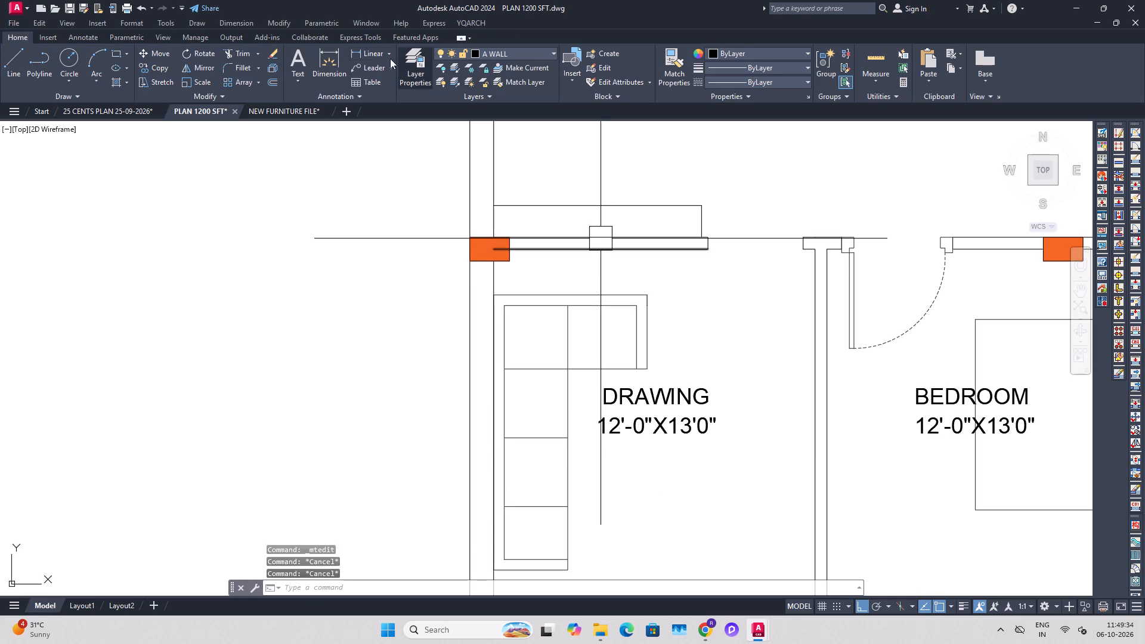
Measure the drawing room's width with a horizontal linear dimension between its side walls.
click(367, 58)
click(495, 329)
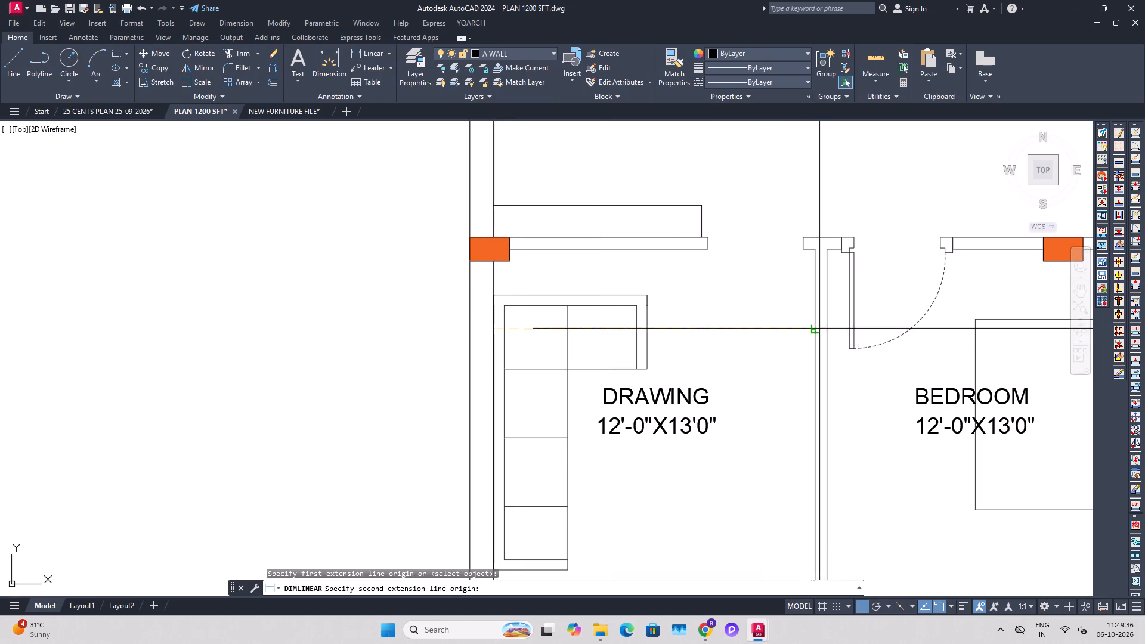
click(819, 329)
click(801, 355)
Edit the DRAWING label so its size line reads 10'-1"X13'0".
scroll(686, 425, up, 1)
double_click(683, 425)
scroll(611, 427, up, 1)
drag(561, 431, 516, 437)
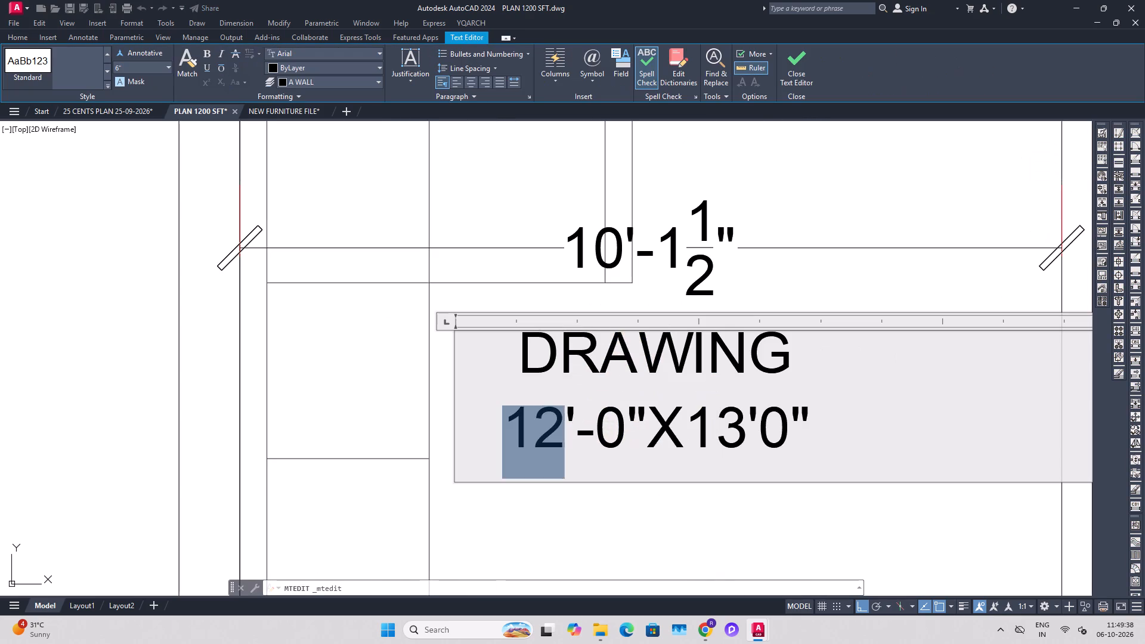
drag(516, 437, 509, 438)
text(10)
drag(617, 432, 609, 436)
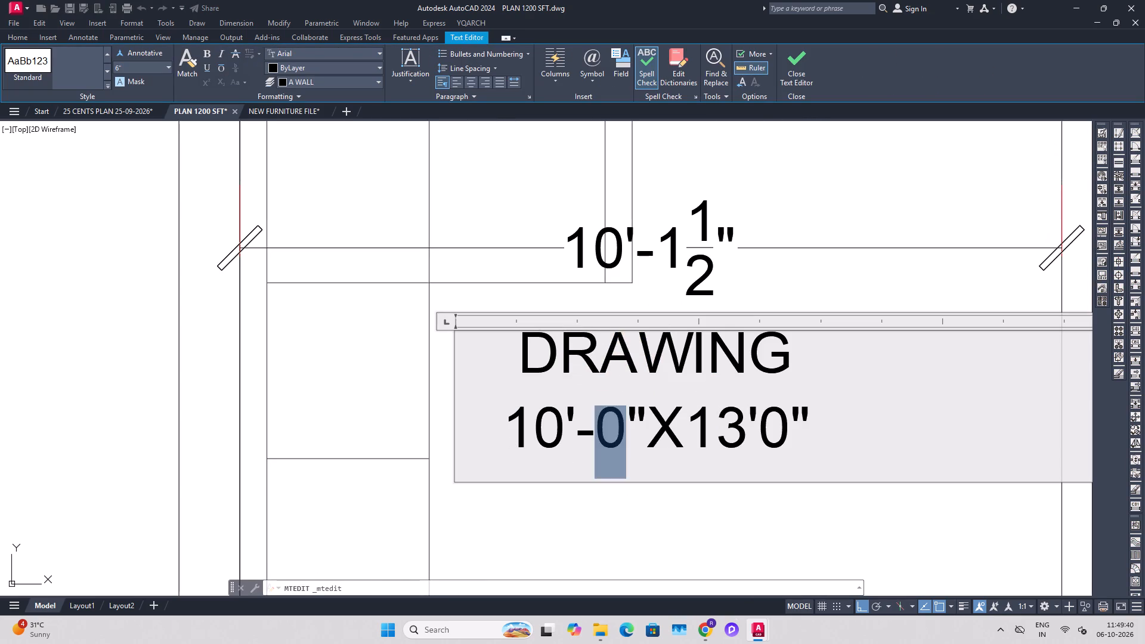
drag(609, 436, 604, 438)
key(1)
key(shift+quotedbl)
click(636, 518)
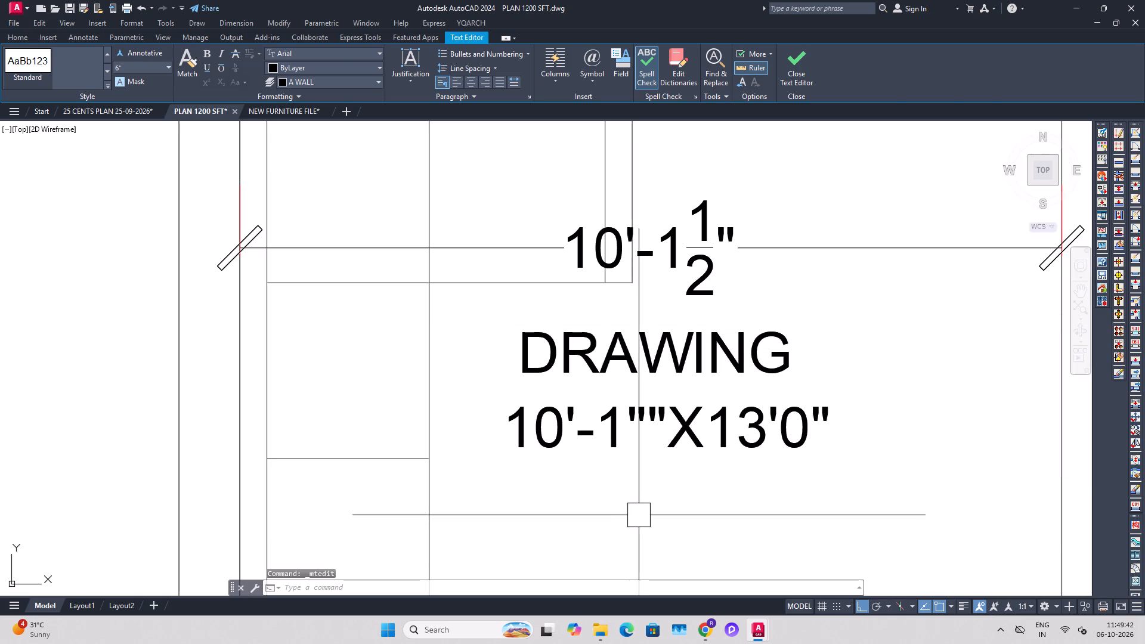
double_click(675, 423)
drag(660, 417, 652, 422)
key(Delete)
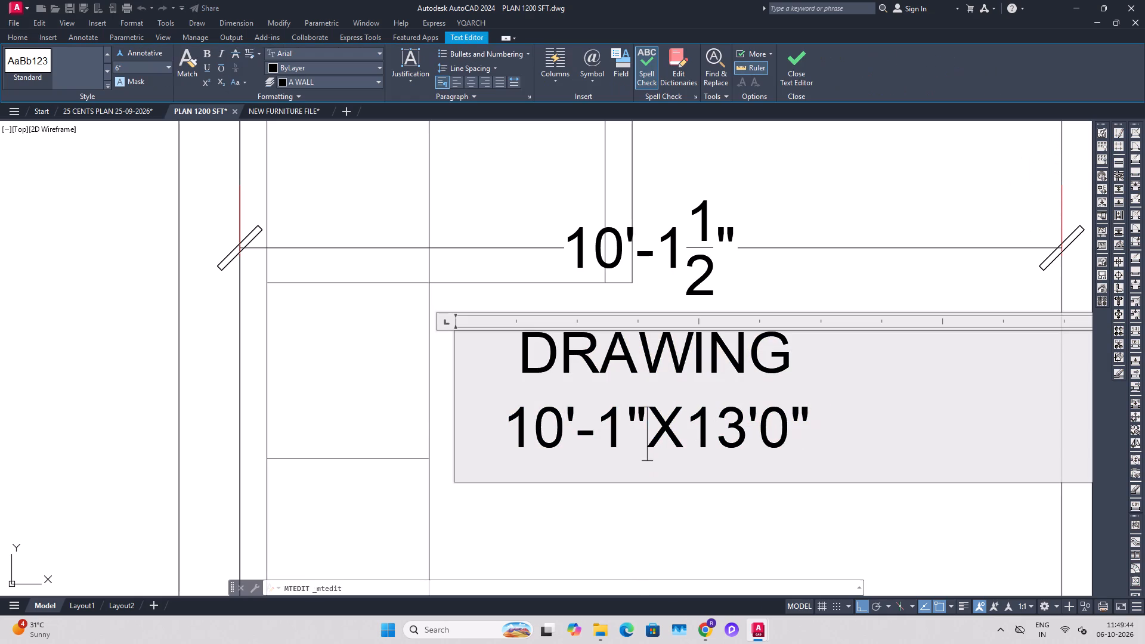
click(636, 538)
Erase the linear dimension placed across the drawing room.
scroll(683, 438, down, 2)
click(758, 361)
scroll(713, 369, down, 1)
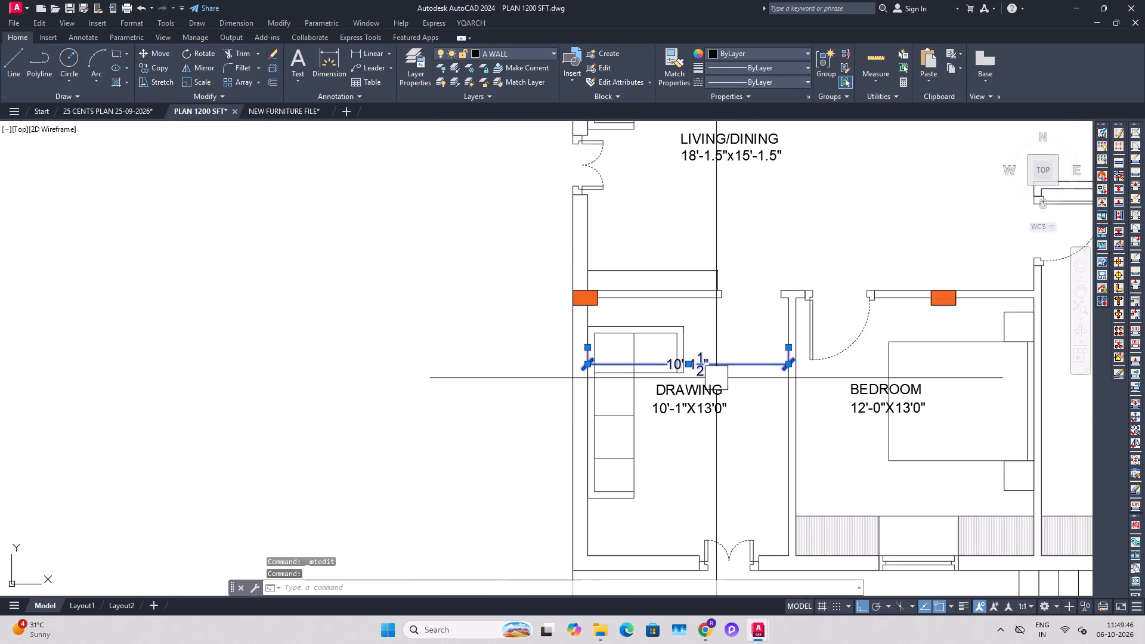
key(Delete)
middle_drag(699, 397, 672, 379)
key(Escape)
key(Escape)
Move the DRAWING label slightly straight down within its room.
middle_drag(683, 334, 679, 364)
click(677, 423)
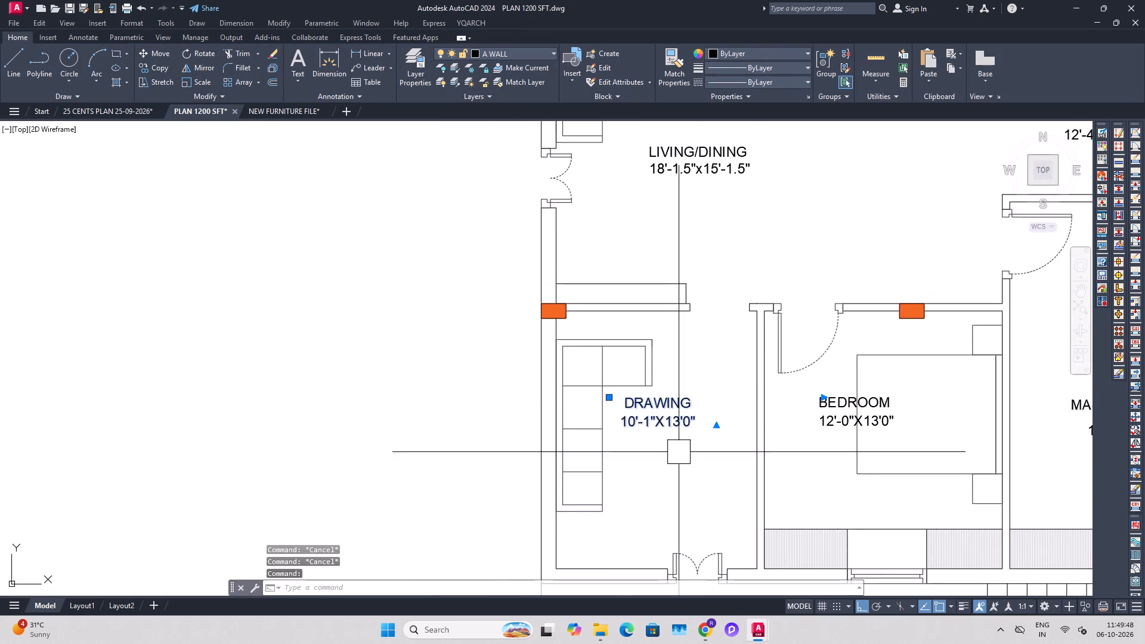
key(m)
key(space)
click(680, 470)
click(673, 501)
key(Escape)
Save the drawing with the new bedroom and drawing room labels.
scroll(654, 428, down, 2)
middle_drag(703, 465, 688, 463)
key(ctrl+s)
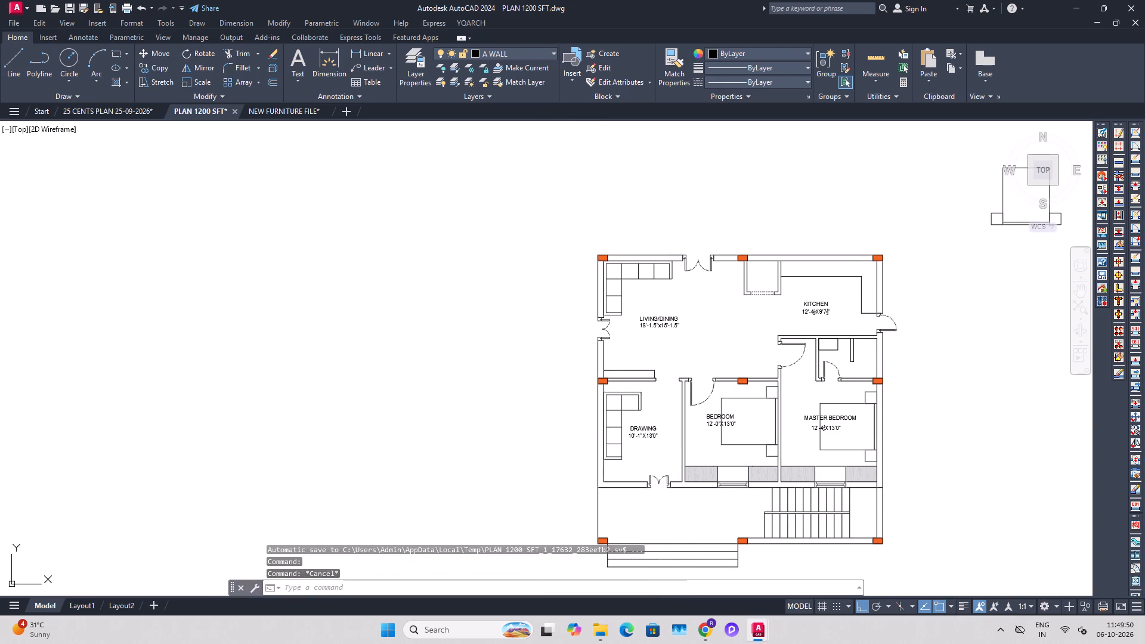
key(ctrl+s)
Copy the KITCHEN label into the small room with the dashed opening beside the kitchen.
scroll(794, 231, up, 2)
middle_drag(862, 187, 805, 286)
scroll(751, 403, up, 2)
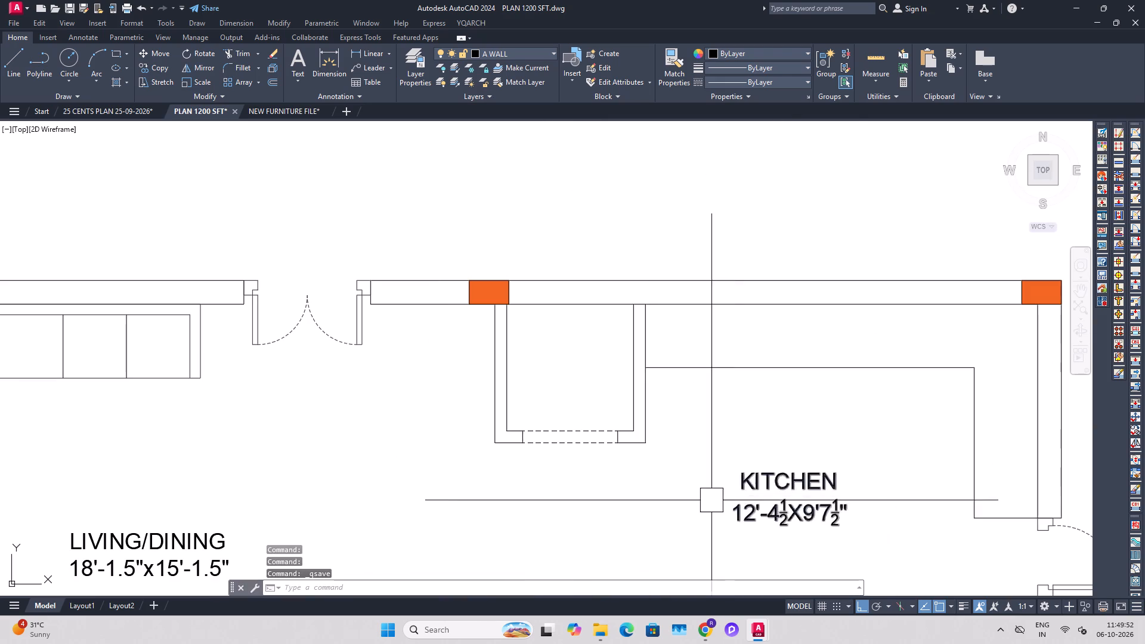
click(787, 473)
key(c)
text(O)
key(space)
click(790, 472)
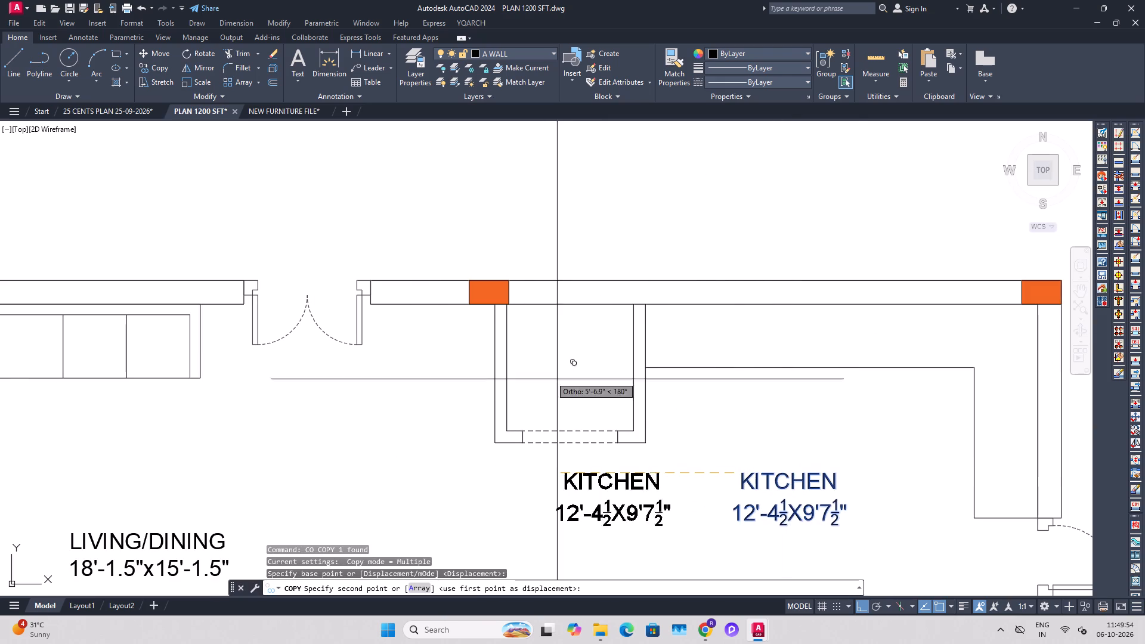
click(502, 369)
key(Escape)
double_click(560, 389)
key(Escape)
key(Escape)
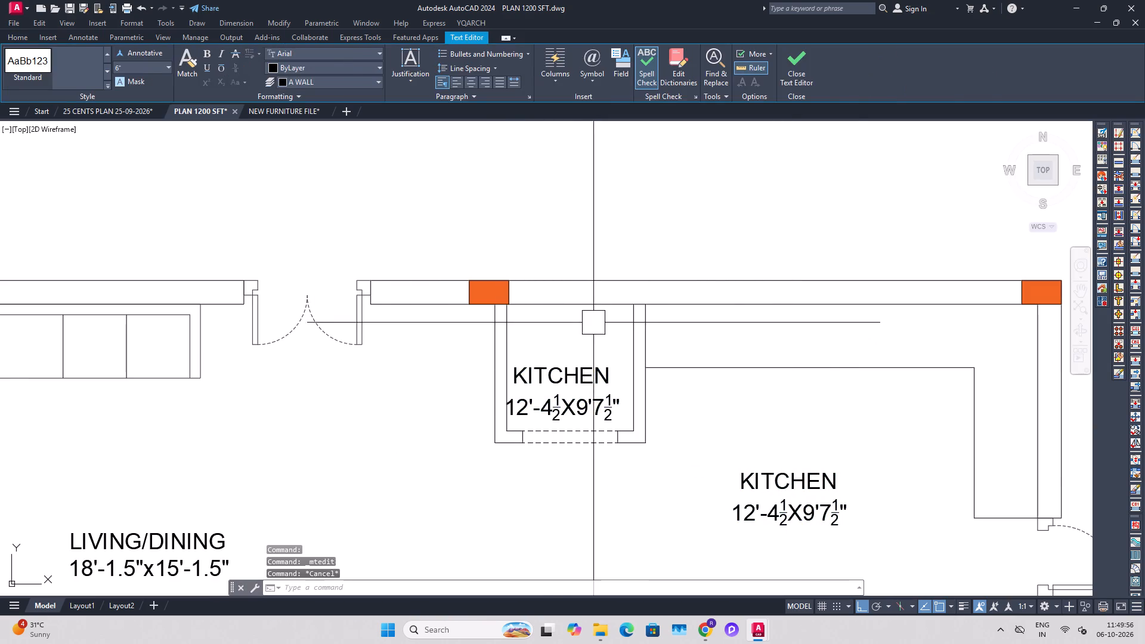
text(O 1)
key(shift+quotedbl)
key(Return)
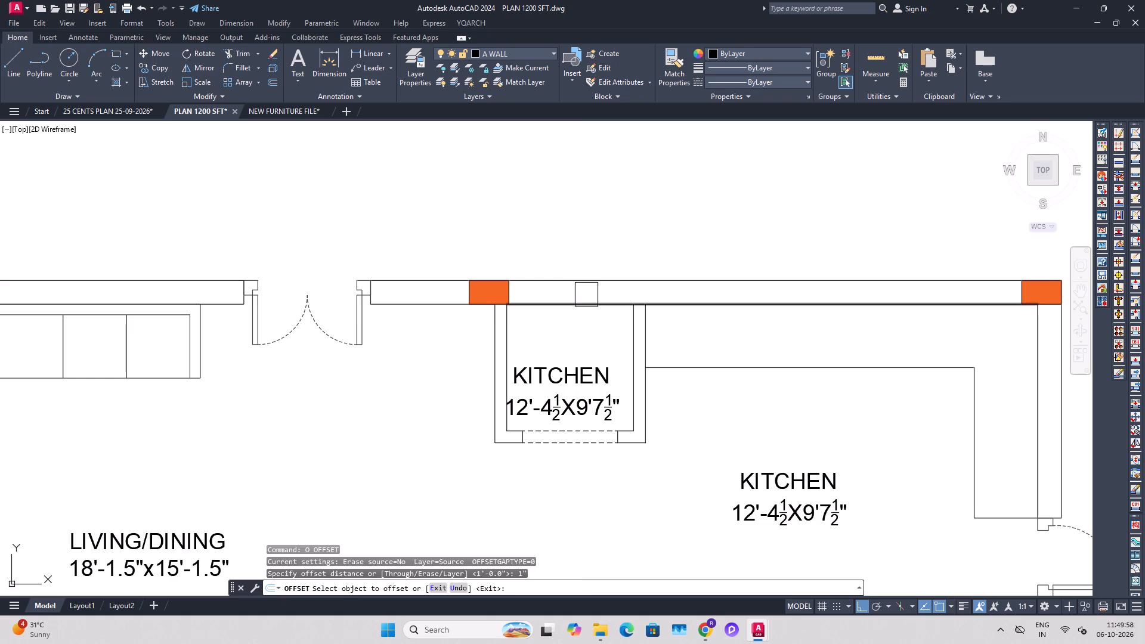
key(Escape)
Offset the inner line of the outer wall 1' into the small room beside the kitchen.
text(O)
key(space)
text(1')
key(Return)
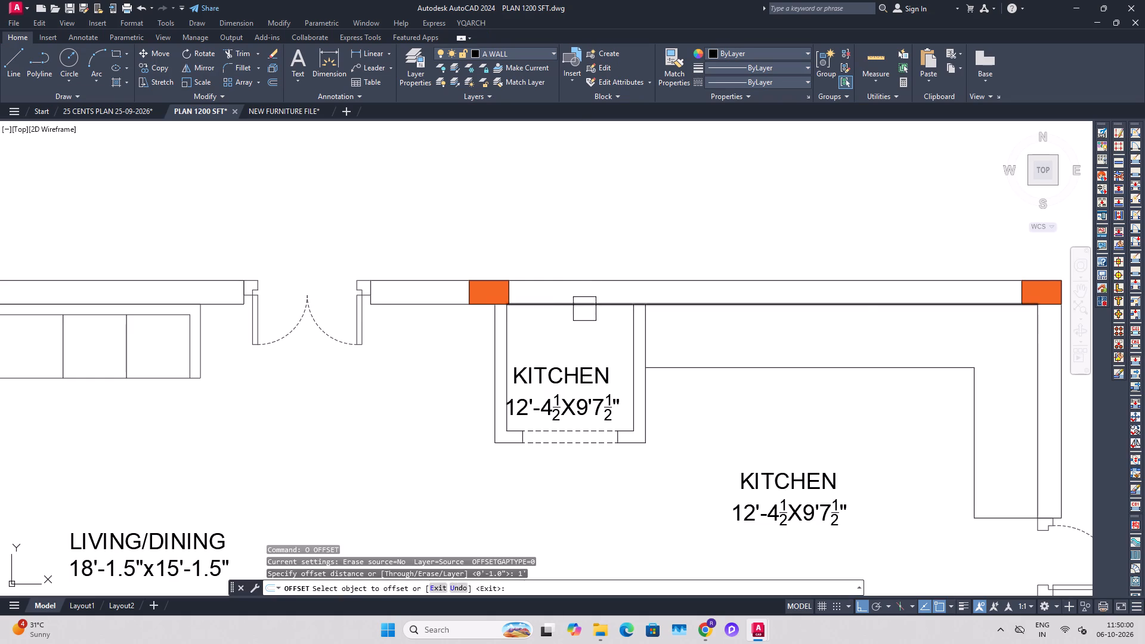
click(584, 309)
click(586, 327)
key(Escape)
Trim the offset line to the small room's inner faces and remove the wall line crossing its kitchen-side partition junction.
key(t)
key(r)
key(space)
click(678, 335)
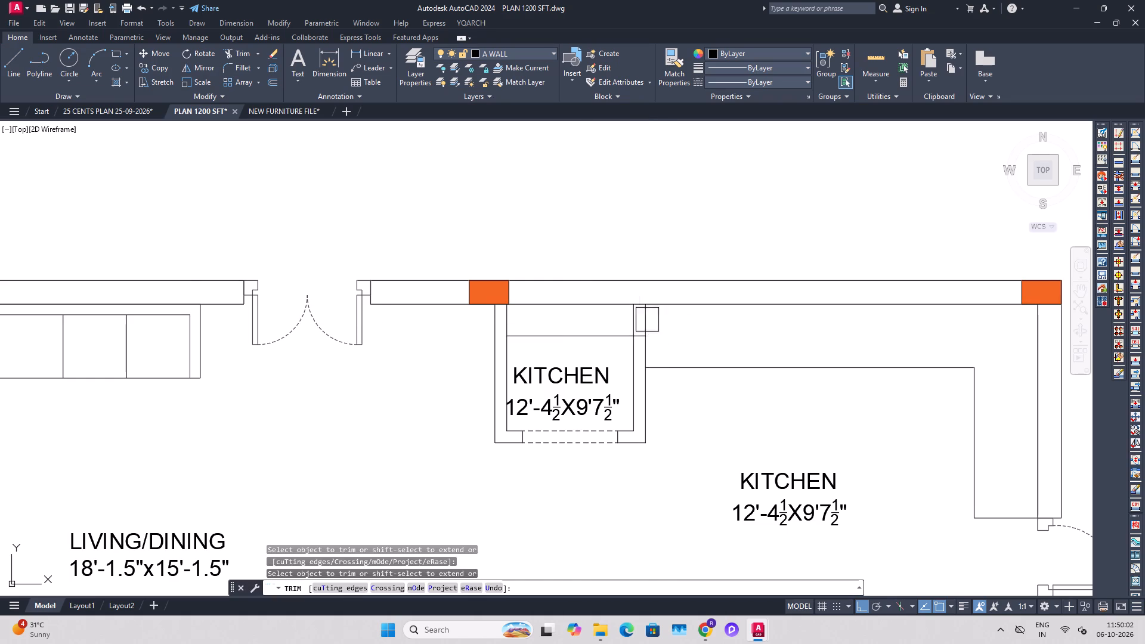
scroll(636, 301, up, 2)
click(650, 306)
key(ctrl+z)
scroll(646, 317, up, 2)
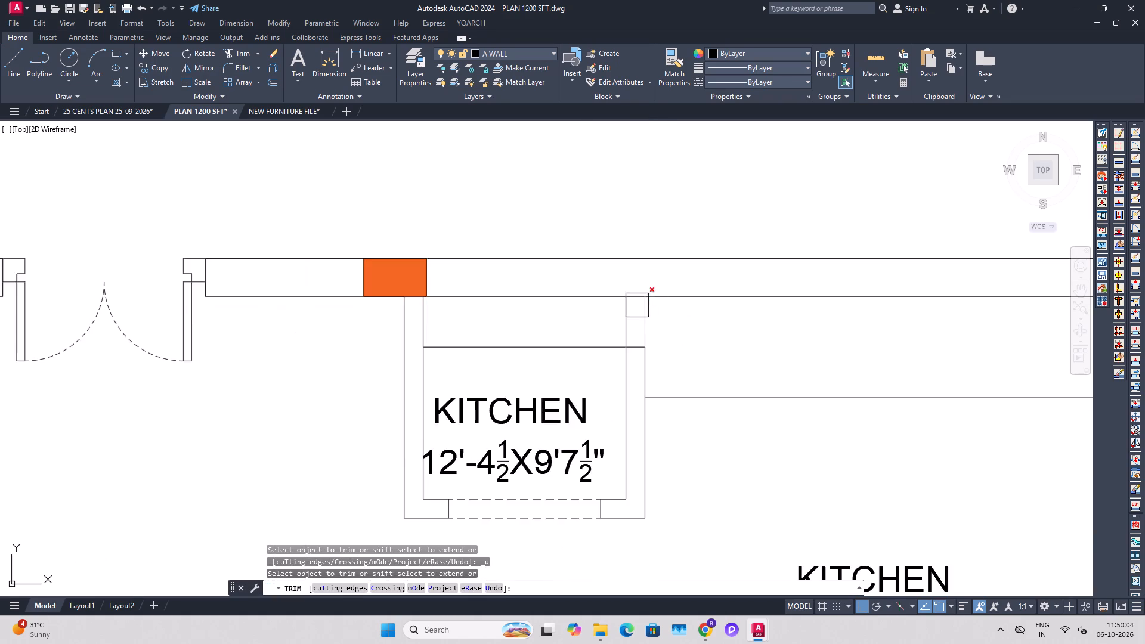
scroll(637, 305, up, 1)
click(634, 302)
click(640, 274)
click(639, 410)
key(Escape)
scroll(677, 345, down, 3)
key(Escape)
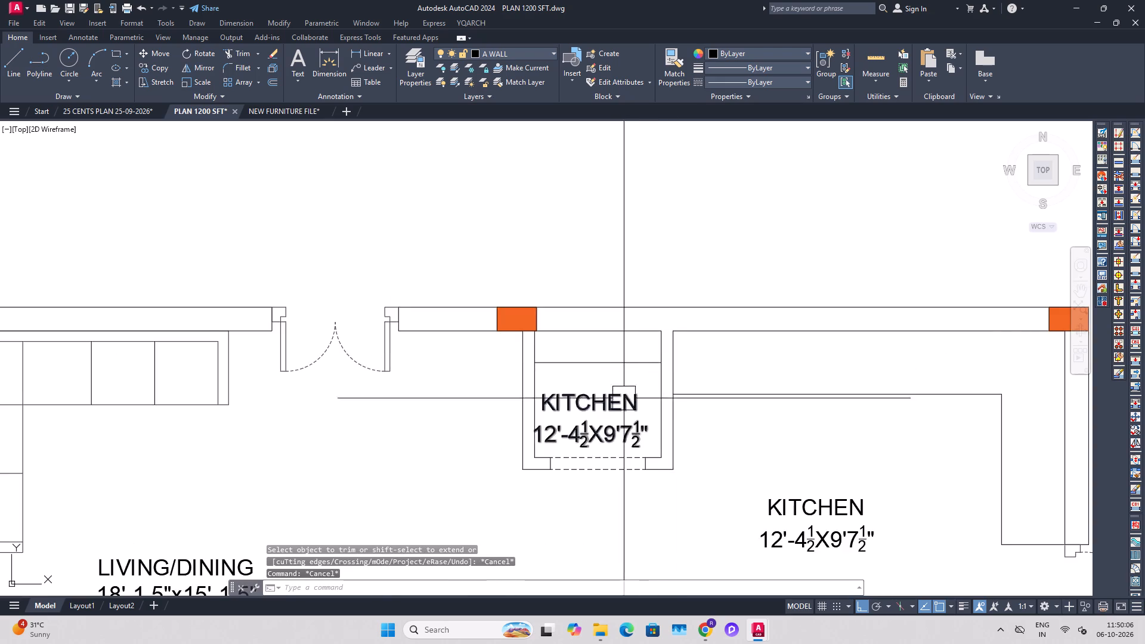
Set the text height of the copied KITCHEN label in the small room to 3".
scroll(615, 413, up, 1)
click(615, 413)
click(608, 408)
double_click(636, 442)
drag(673, 445, 496, 373)
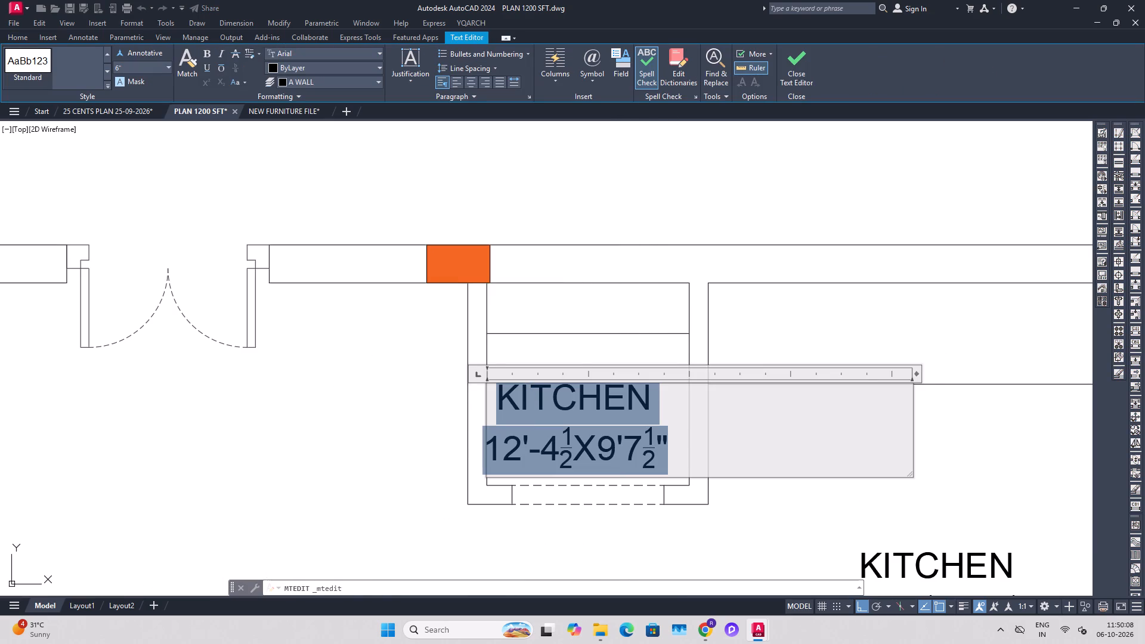
drag(496, 373, 495, 371)
click(137, 72)
text(3")
key(Return)
click(672, 527)
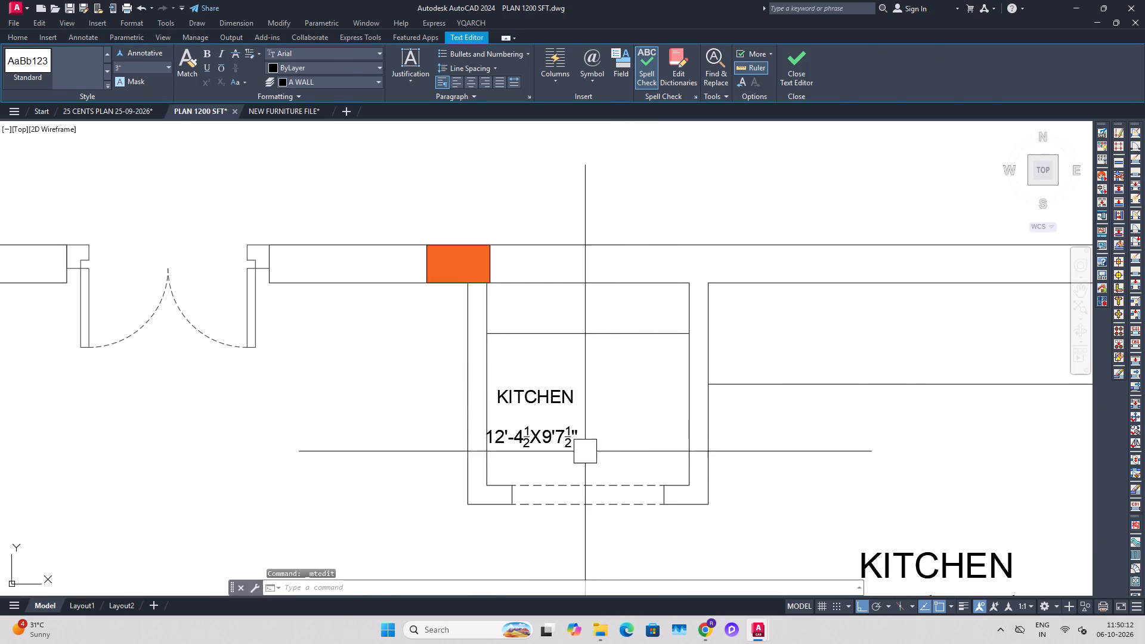
Move the reduced KITCHEN label horizontally toward the centre of the small room.
click(551, 416)
click(537, 441)
middle_drag(540, 499, 570, 465)
key(m)
key(space)
drag(554, 536, 562, 534)
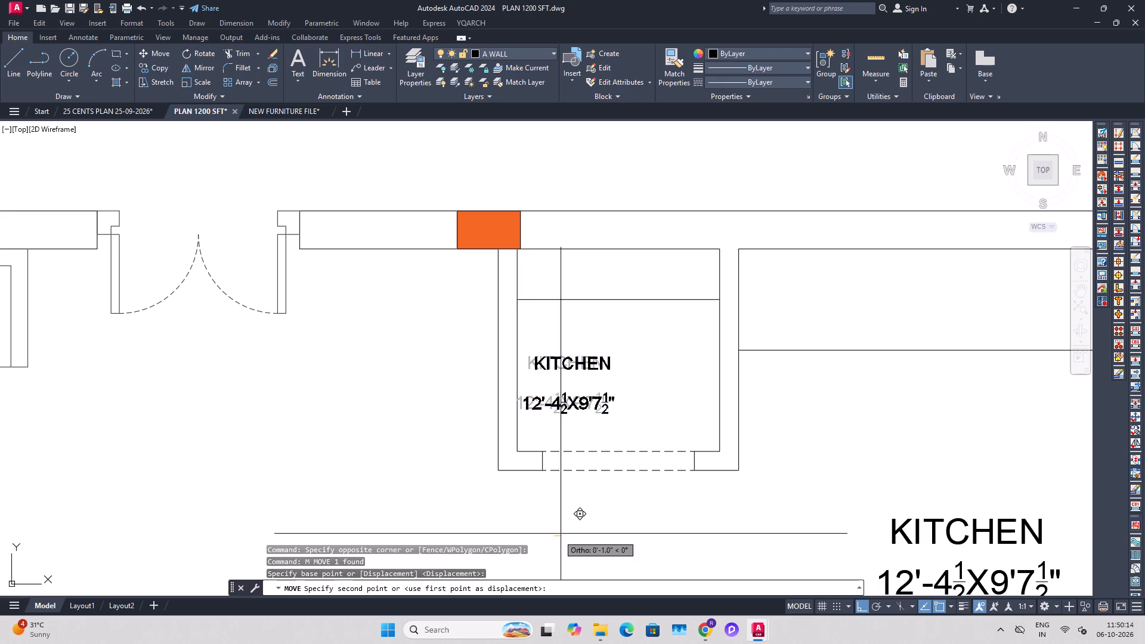
drag(562, 534, 568, 532)
click(598, 532)
key(Escape)
key(Escape)
Dimension the small room's depth and width between its inner wall faces.
click(364, 54)
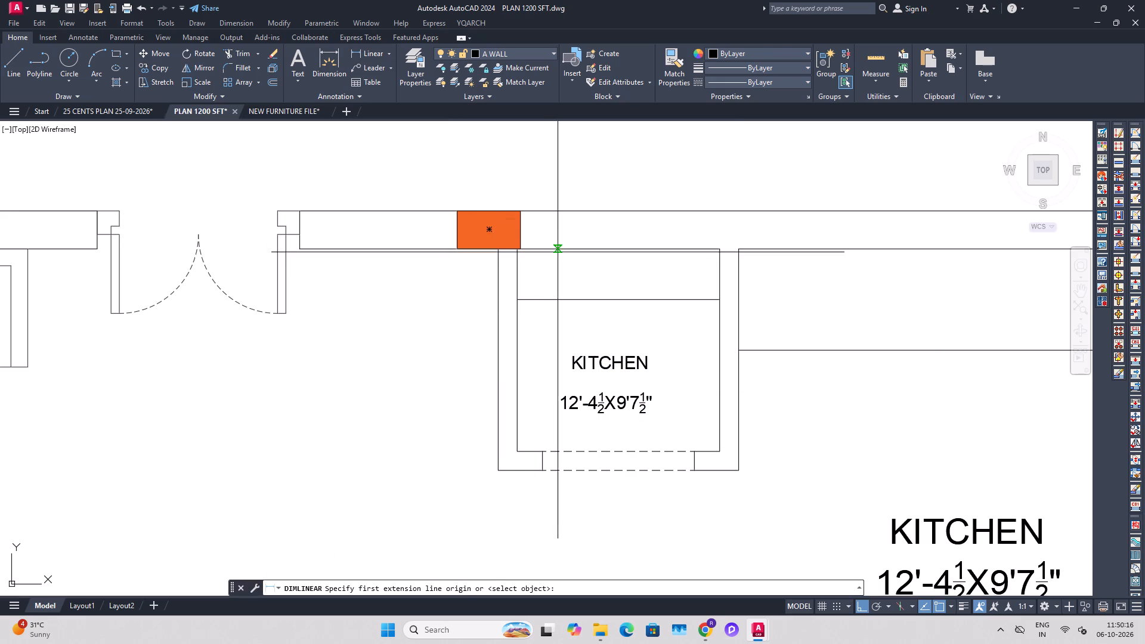
click(559, 249)
click(556, 456)
click(550, 440)
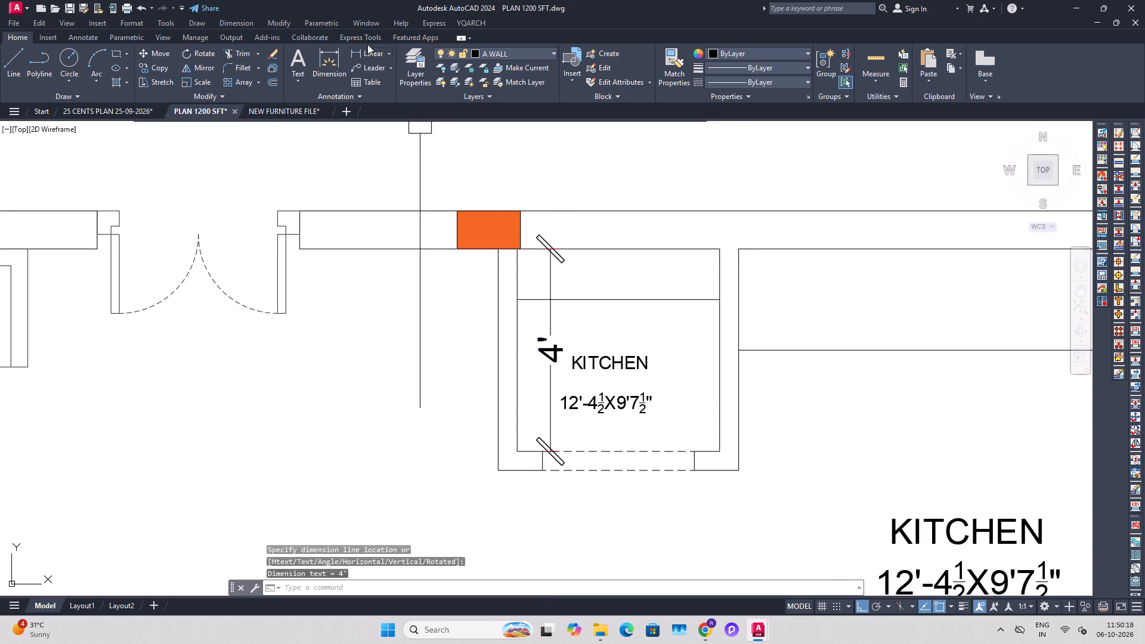
click(364, 47)
click(363, 52)
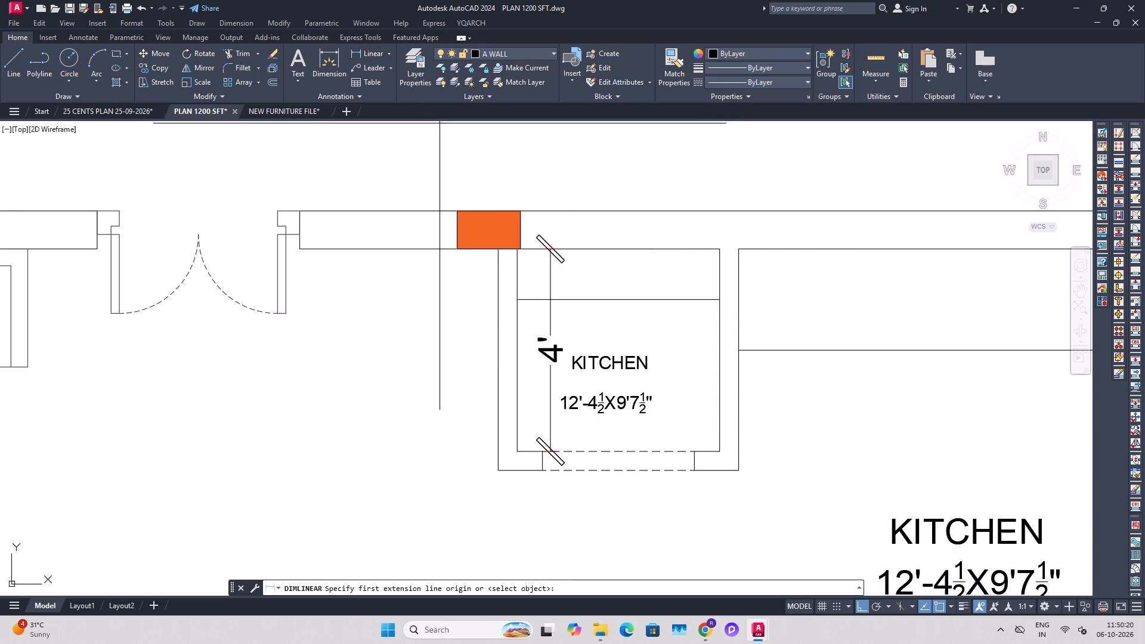
click(522, 319)
click(715, 320)
click(707, 334)
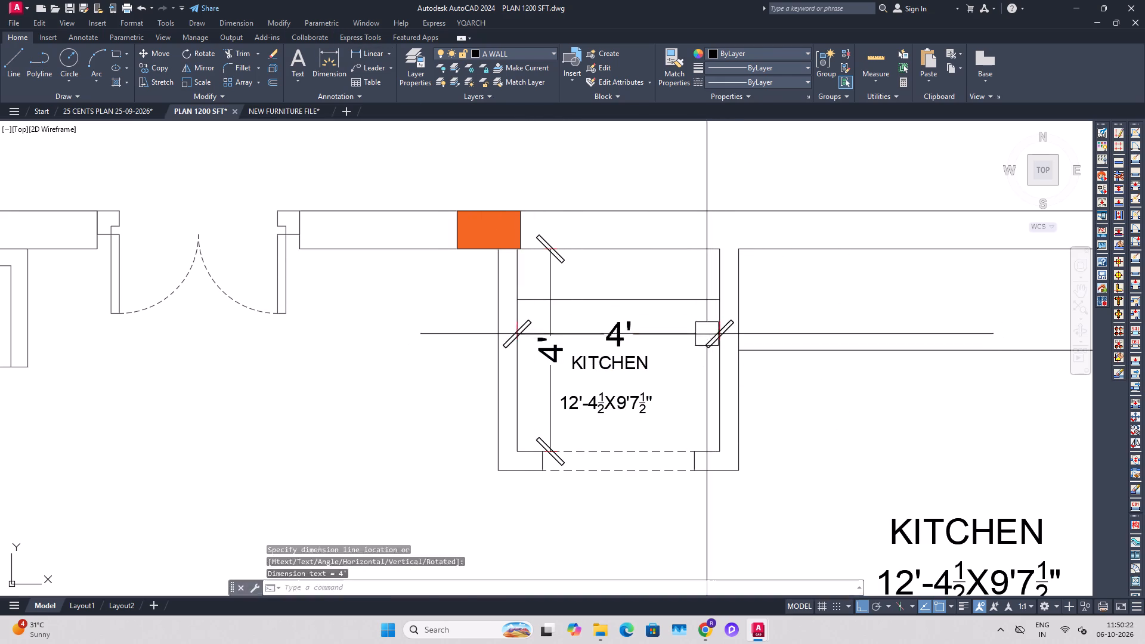
key(Escape)
Replace the name KITCHEN in the small room's label with PUJA.
double_click(647, 384)
drag(654, 405, 624, 404)
drag(652, 360, 584, 369)
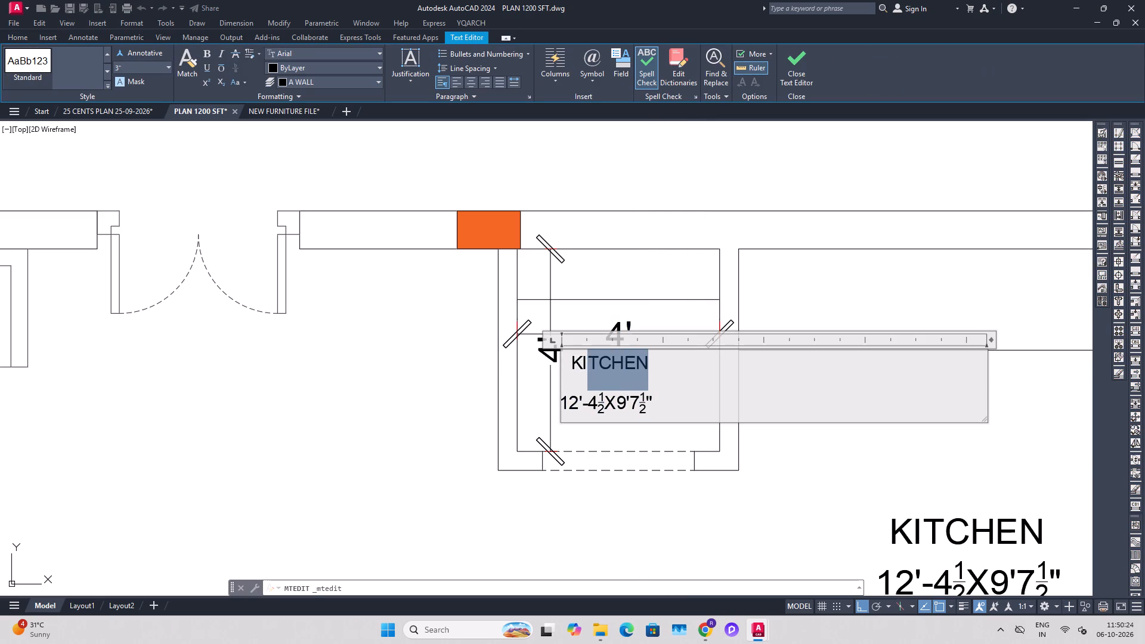
drag(584, 369, 564, 374)
key(p)
text(UJA)
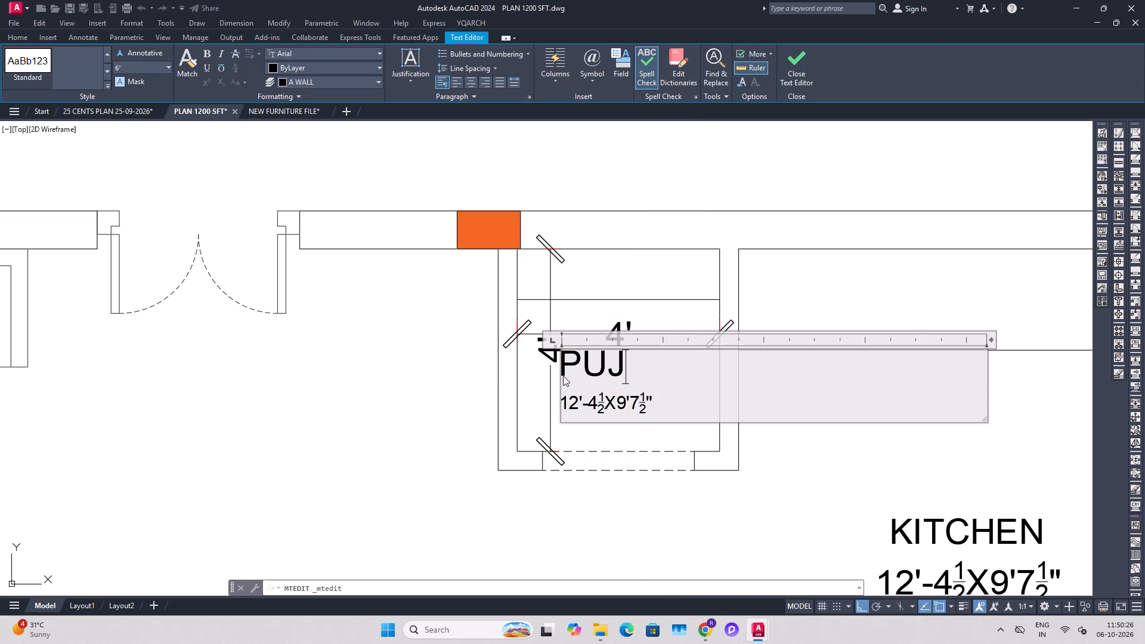
key(space)
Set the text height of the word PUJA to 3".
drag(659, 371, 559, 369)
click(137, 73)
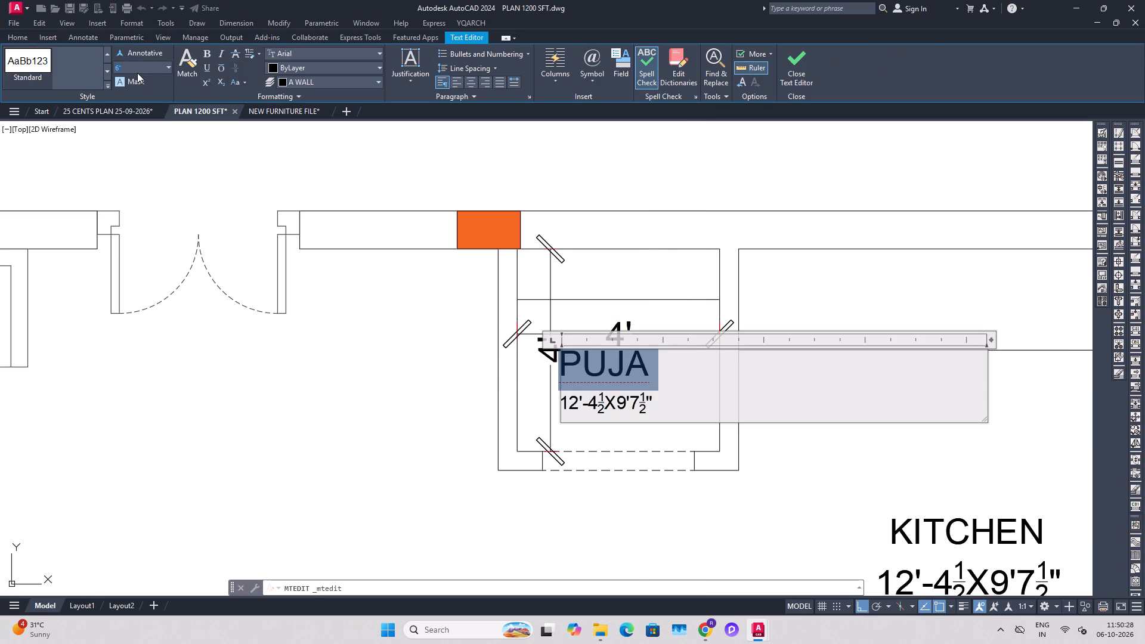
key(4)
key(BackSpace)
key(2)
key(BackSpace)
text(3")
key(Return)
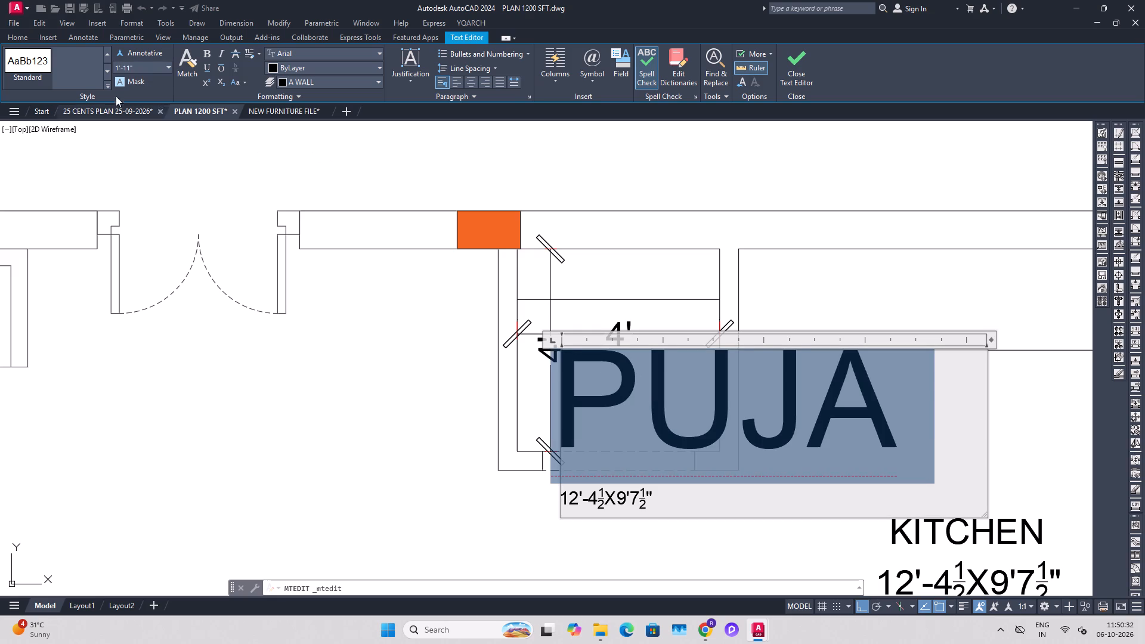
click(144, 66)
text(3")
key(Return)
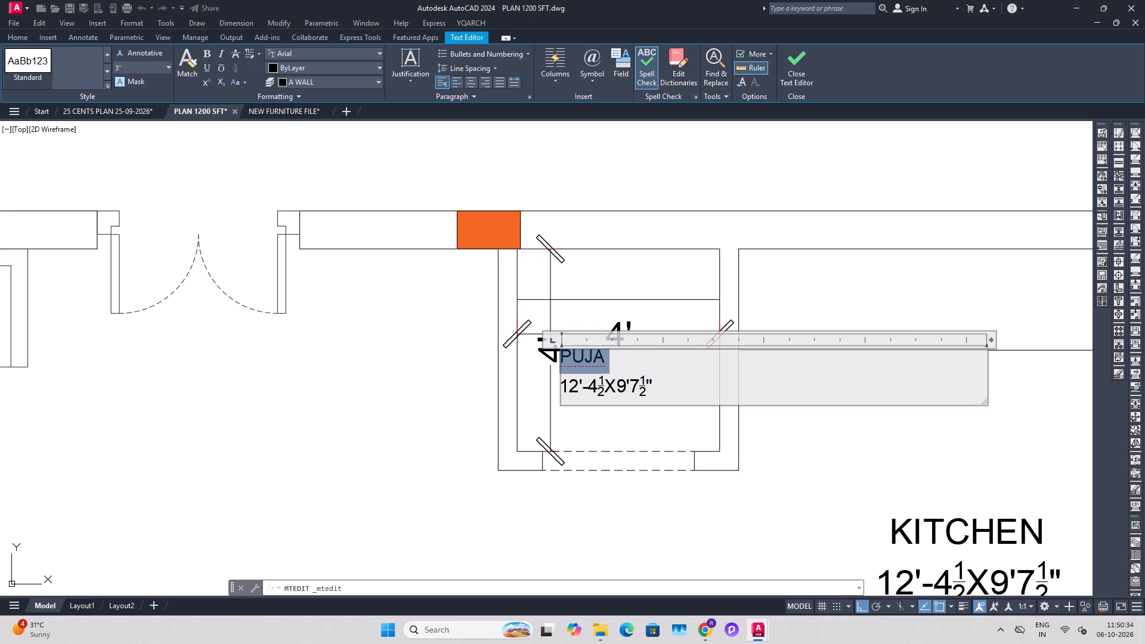
Replace the size line under PUJA with 4'-0"X4'-0".
drag(664, 386, 570, 397)
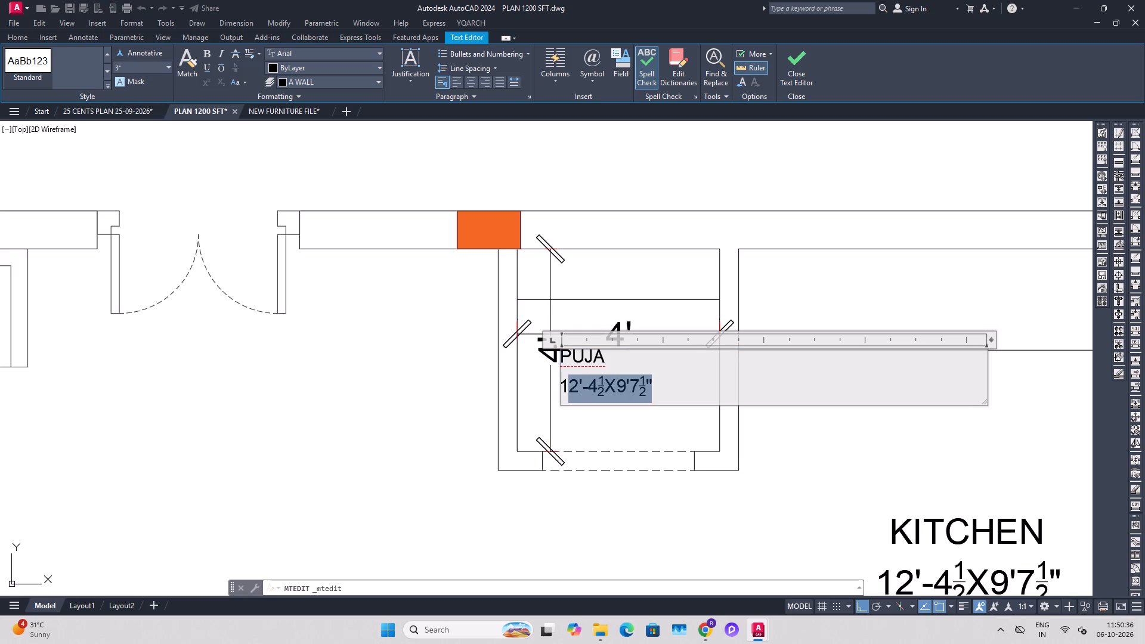
drag(570, 397, 562, 399)
key(4)
key(apostrophe)
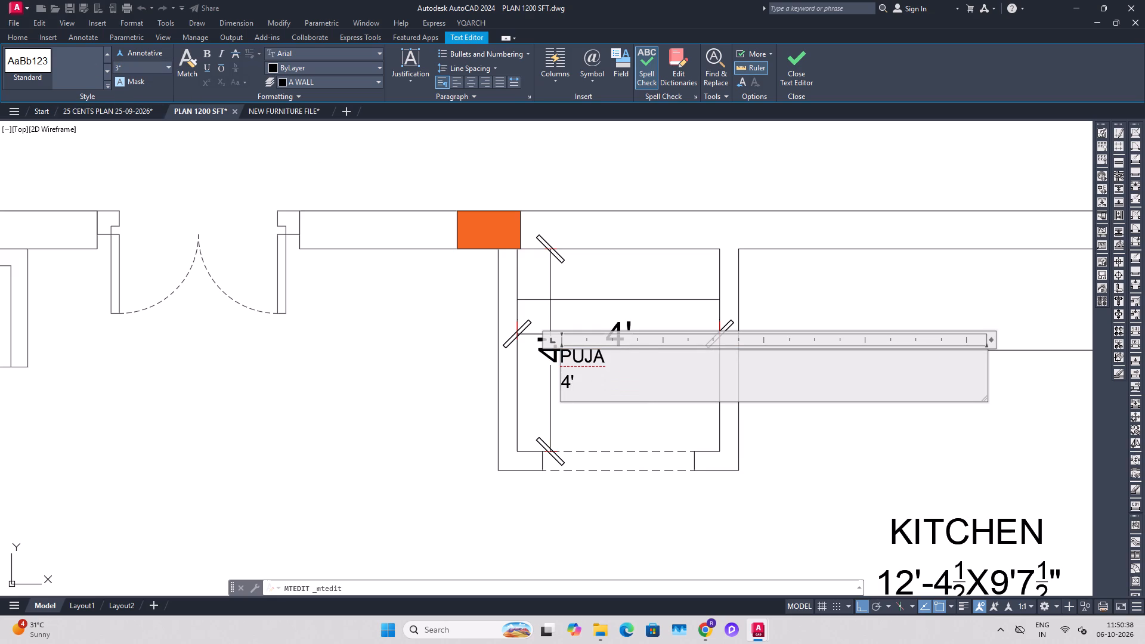
key(x)
key(BackSpace)
text(-0")
text(X4'-)
key(0)
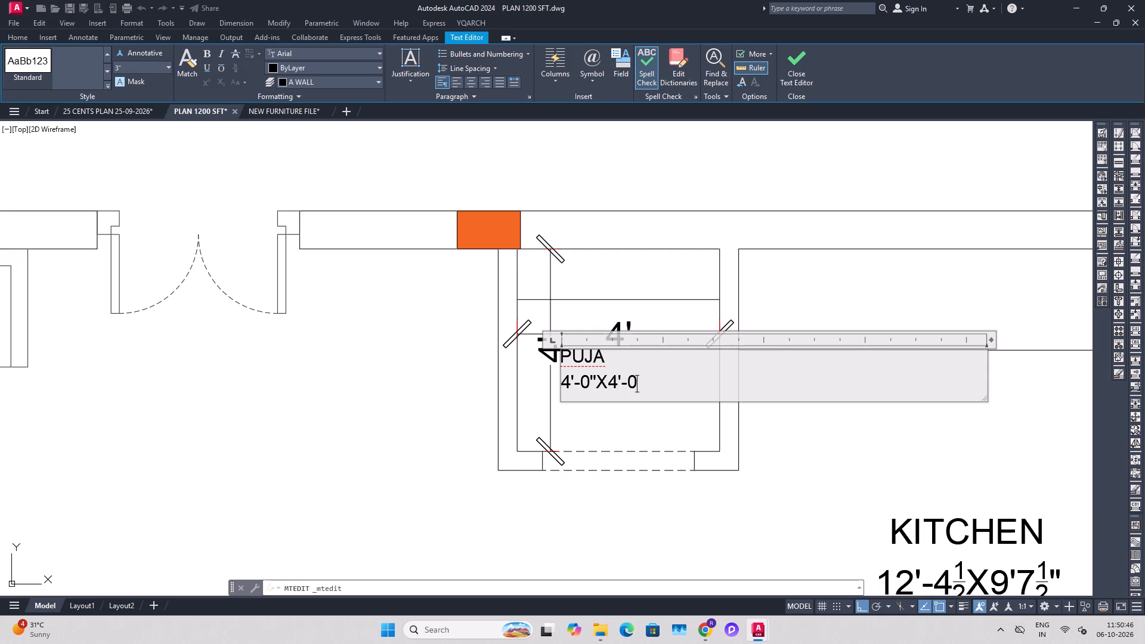
key(shift+quotedbl)
Indent the word PUJA with spaces so it sits centred above its size line, and finish the text edit.
click(563, 355)
key(space)
key(space)
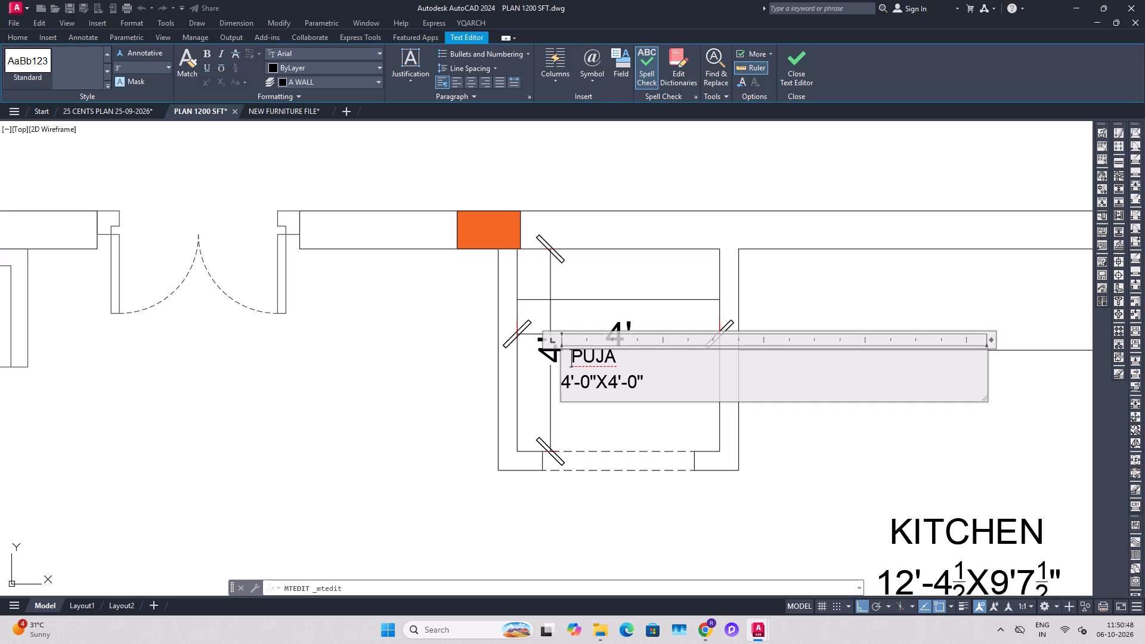
key(space)
key(space)
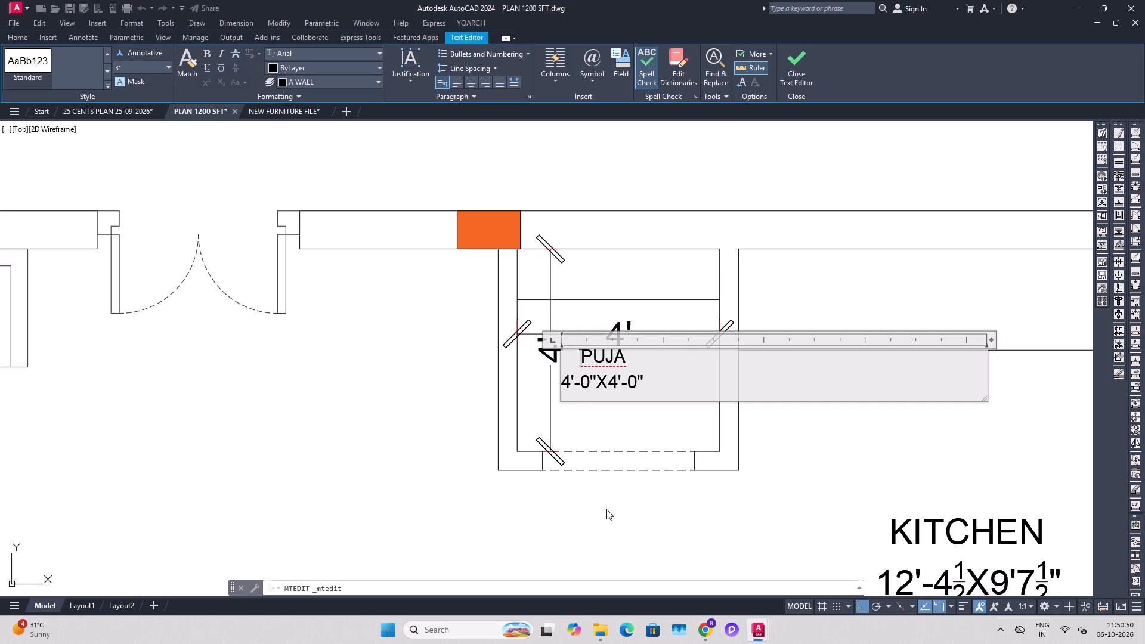
click(606, 509)
Delete the two temporary linear dimensions inside the puja room.
click(681, 341)
click(590, 287)
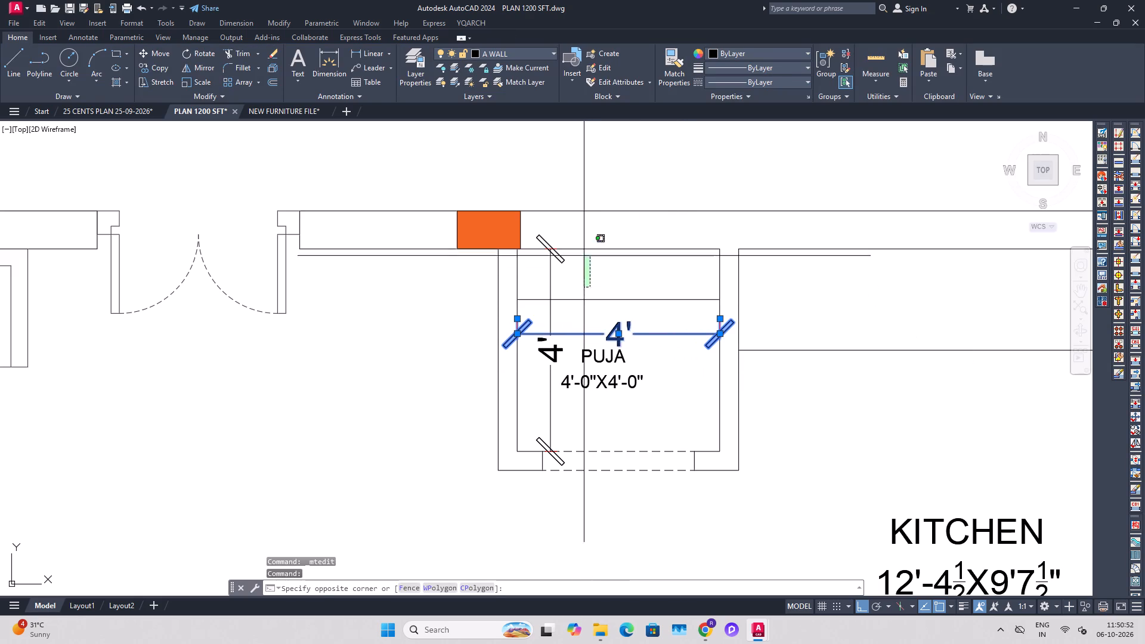
click(587, 256)
click(553, 274)
key(Delete)
Set the text height of the whole PUJA label, name and size, to 5".
scroll(558, 410, down, 2)
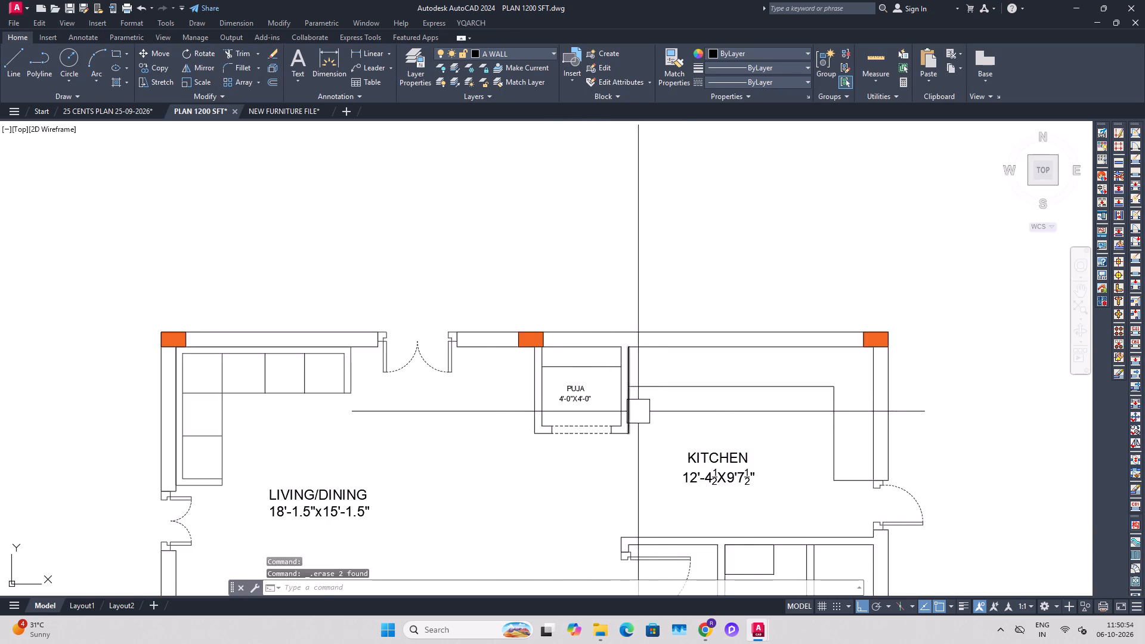
middle_drag(636, 410, 687, 402)
middle_drag(664, 464, 697, 403)
middle_drag(715, 465, 704, 449)
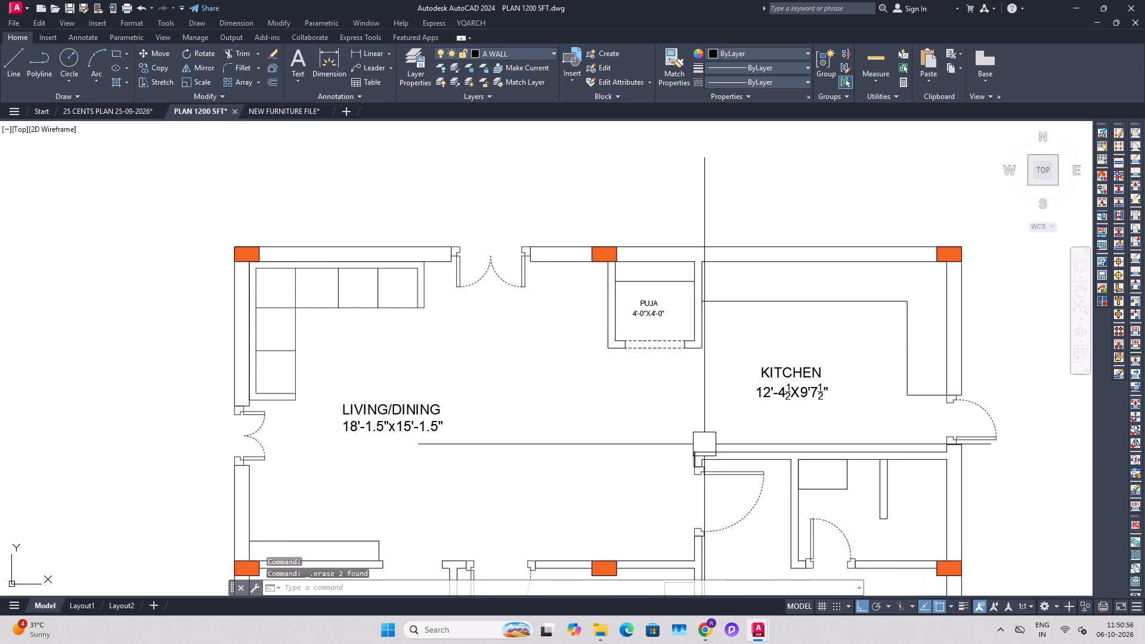
scroll(642, 361, up, 3)
double_click(650, 305)
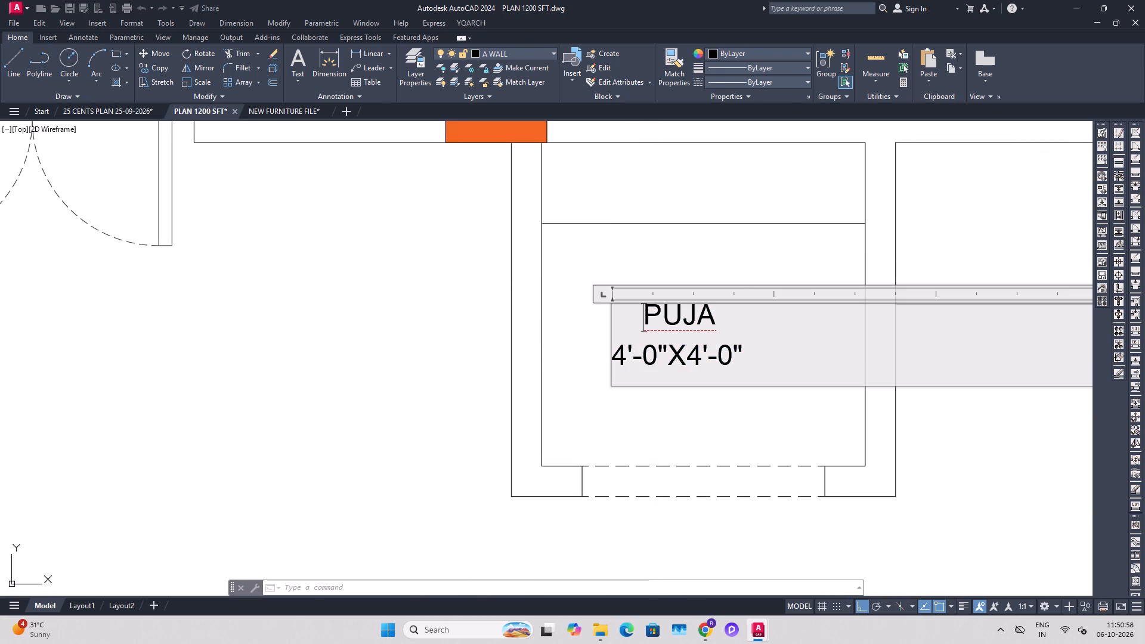
drag(756, 354, 599, 299)
click(141, 65)
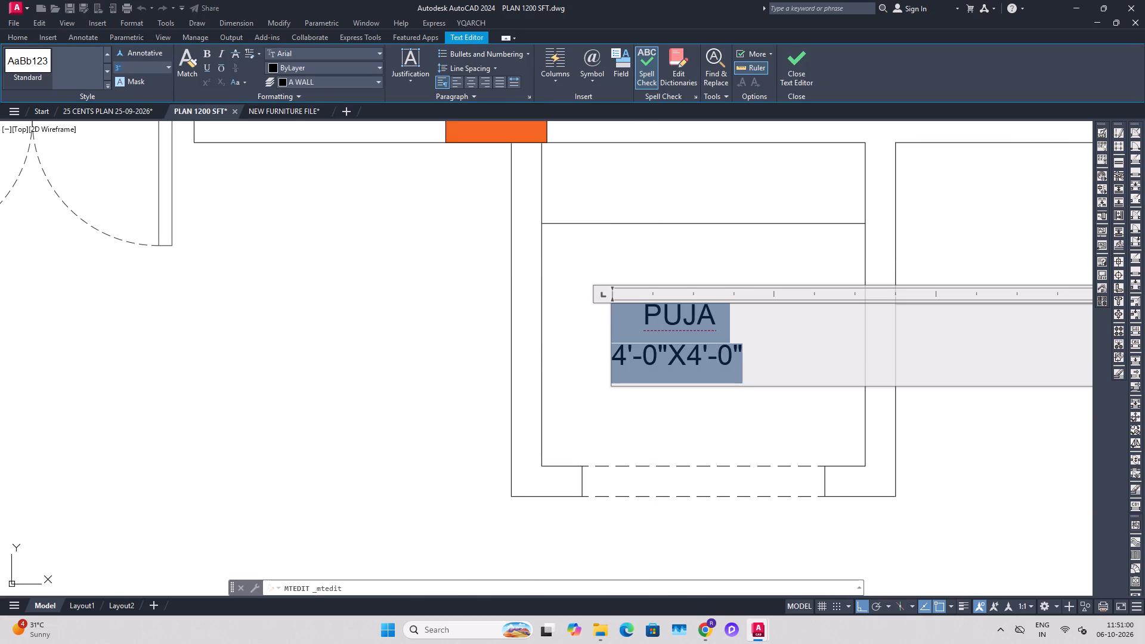
text(5")
key(Return)
click(260, 274)
Move the enlarged PUJA label sideways to centre it between the room's walls, and save the drawing.
scroll(435, 299, down, 2)
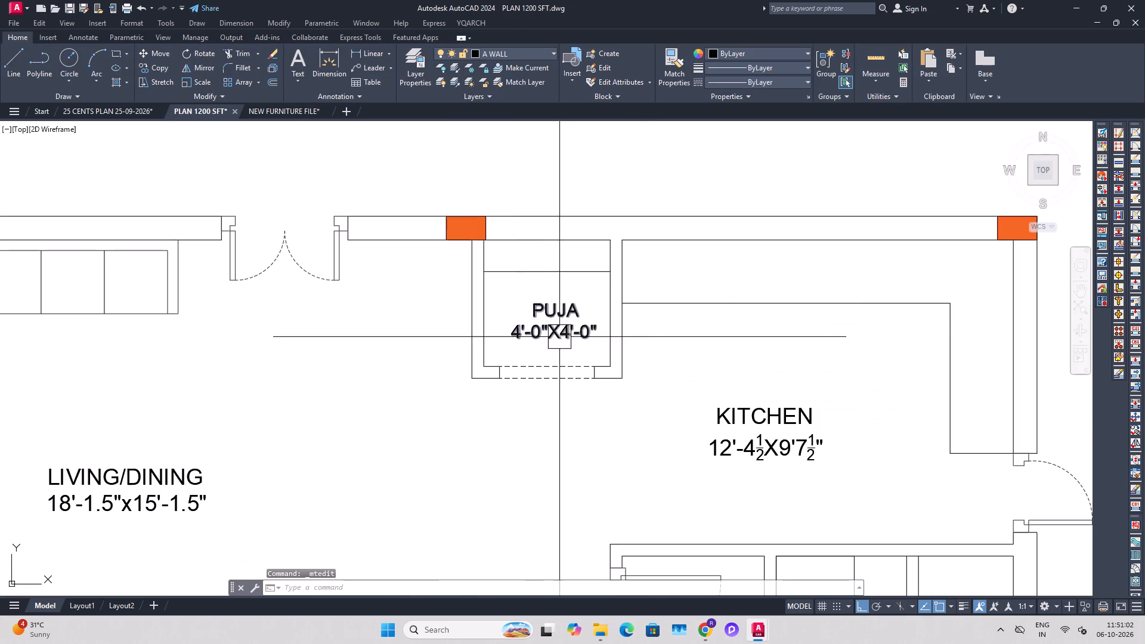
click(568, 337)
text(M)
key(space)
click(741, 376)
click(729, 376)
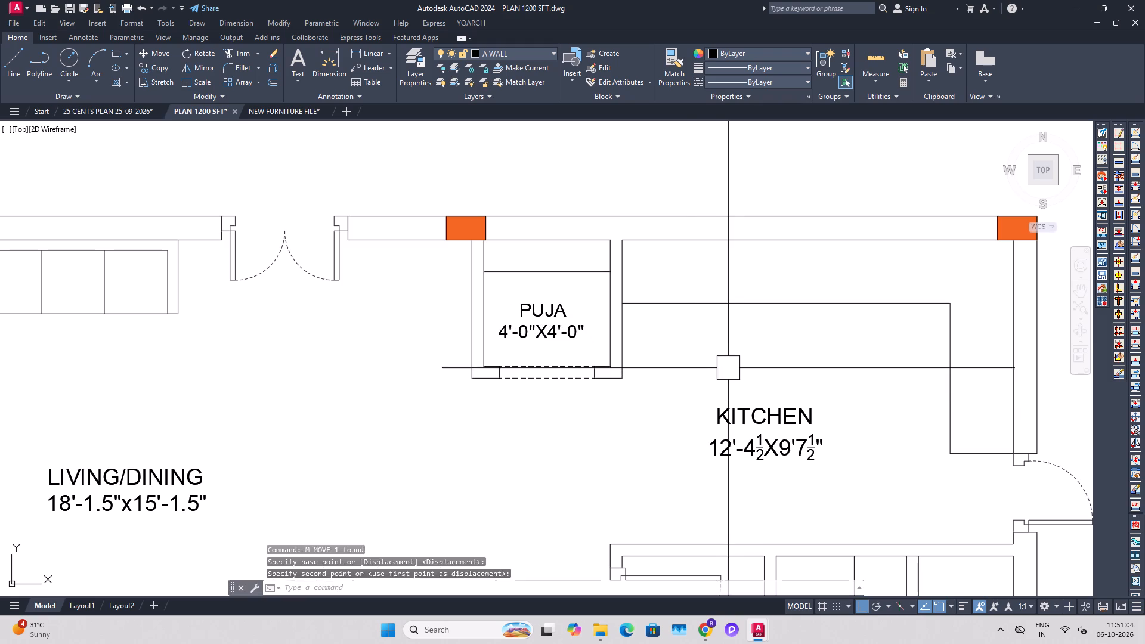
key(Escape)
key(ctrl+s)
Copy the PUJA label to the front edge of the open porch, at the entrance steps.
scroll(654, 336, down, 2)
middle_drag(693, 426, 662, 356)
scroll(658, 331, down, 2)
middle_drag(673, 416, 664, 383)
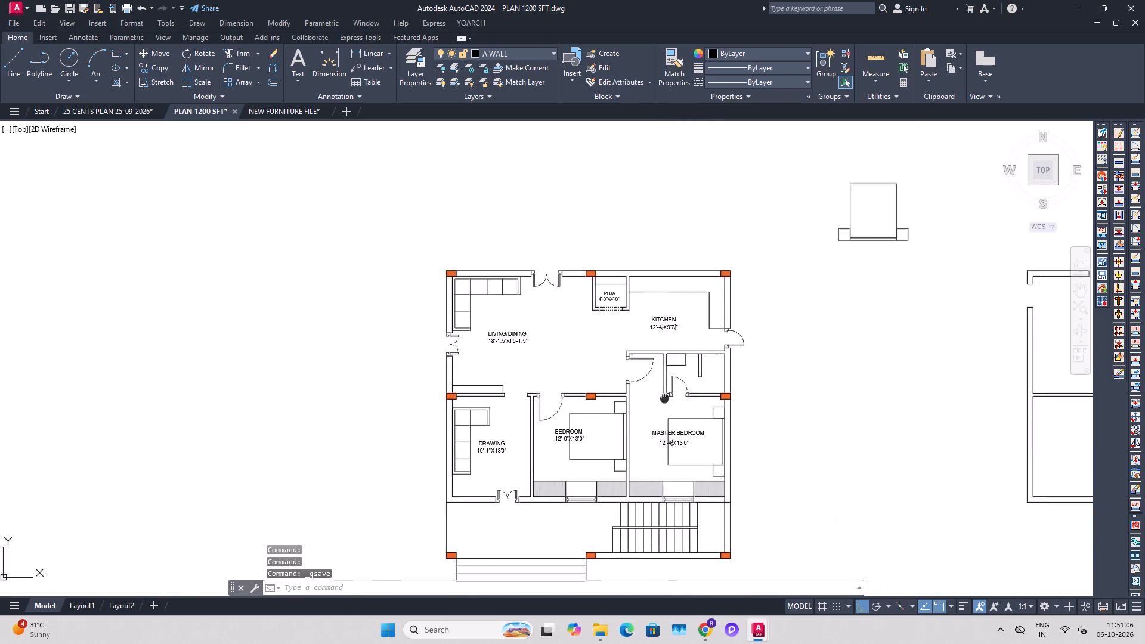
middle_drag(664, 383, 684, 315)
middle_drag(626, 429, 633, 406)
scroll(565, 415, up, 1)
middle_drag(564, 414, 607, 404)
middle_drag(587, 376, 601, 441)
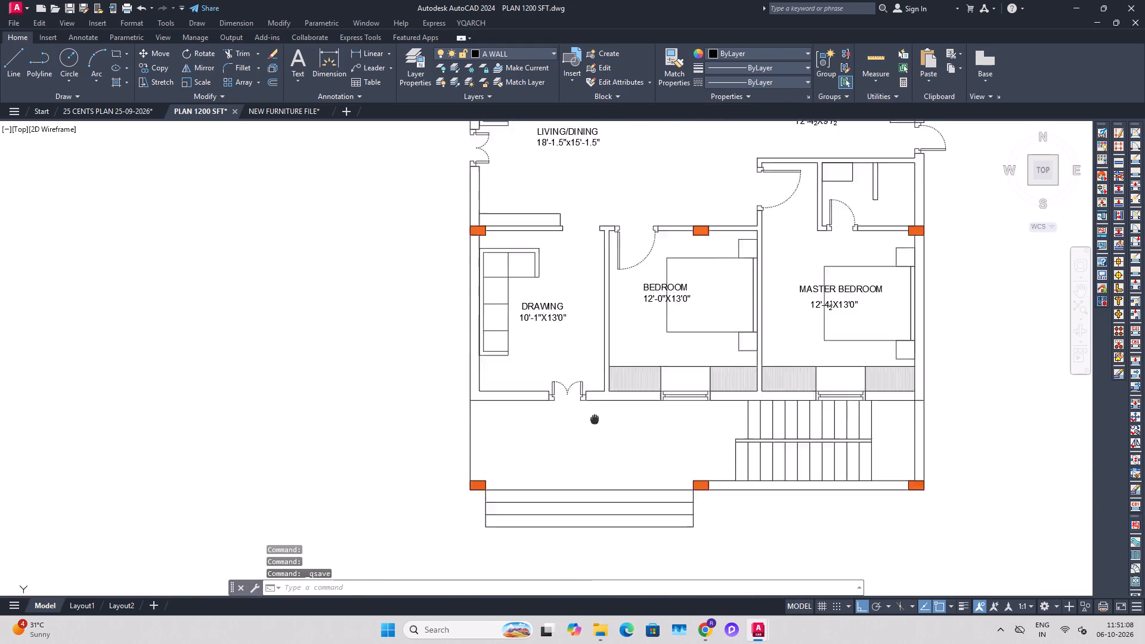
middle_drag(601, 441, 602, 447)
scroll(697, 363, down, 1)
middle_drag(701, 275, 709, 310)
scroll(733, 233, up, 1)
click(735, 231)
text(CO)
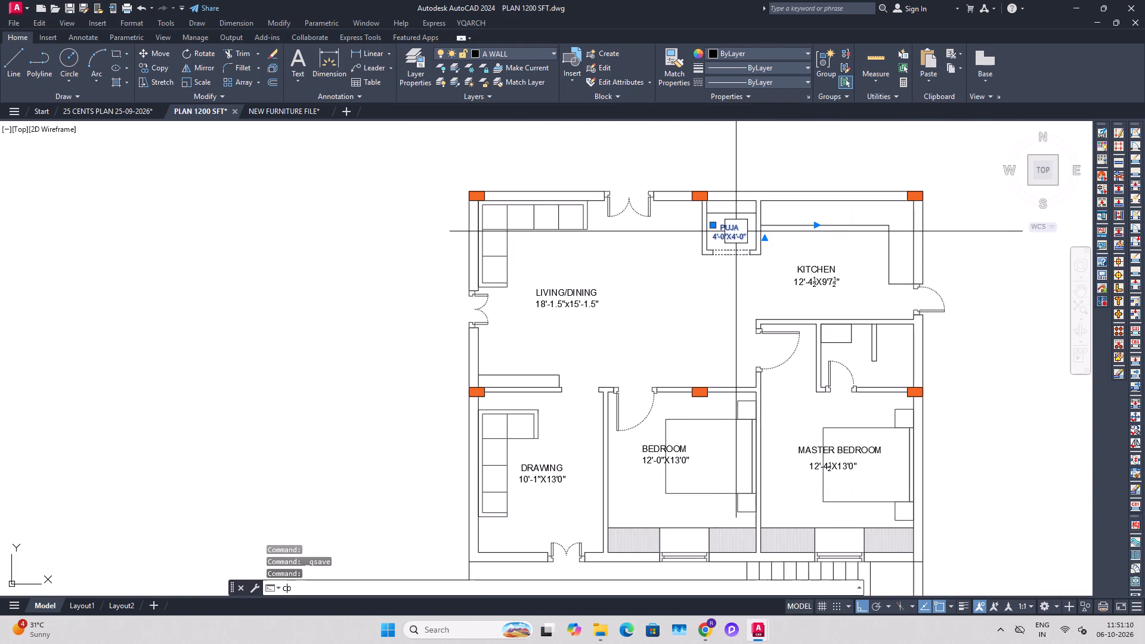
key(space)
click(736, 231)
middle_drag(690, 405, 720, 265)
middle_drag(707, 395, 731, 332)
click(643, 451)
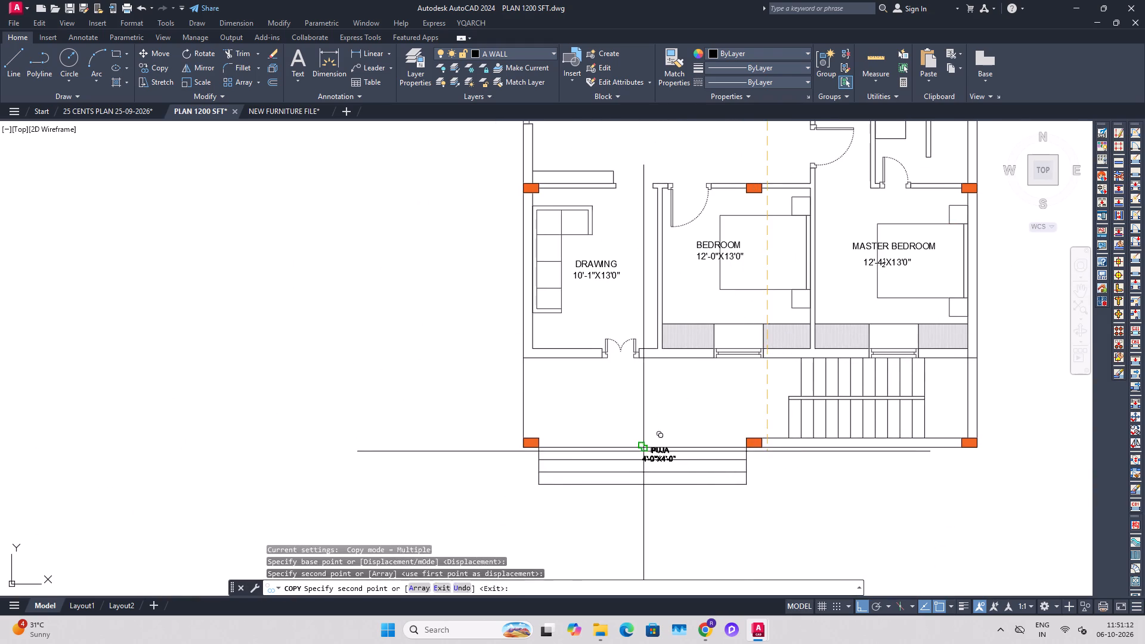
key(Escape)
key(Escape)
Move the copied PUJA label into the middle of the open porch between the entrance door and steps.
scroll(659, 457, up, 1)
click(661, 463)
text(M)
key(space)
click(834, 515)
click(803, 506)
click(604, 420)
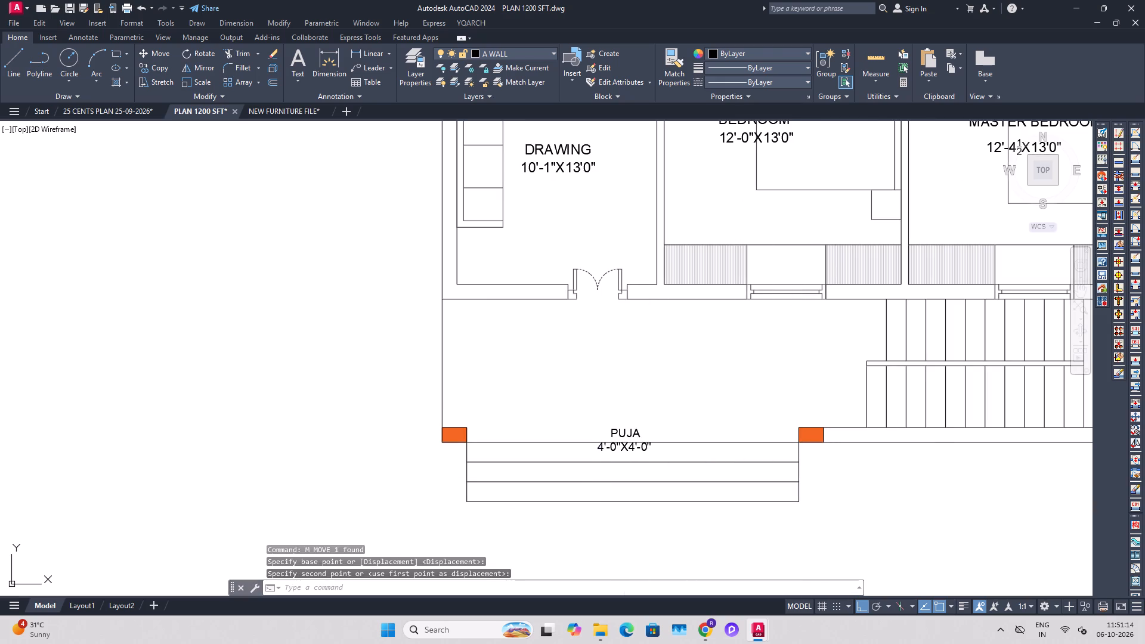
key(m)
key(space)
drag(858, 574, 858, 568)
click(850, 520)
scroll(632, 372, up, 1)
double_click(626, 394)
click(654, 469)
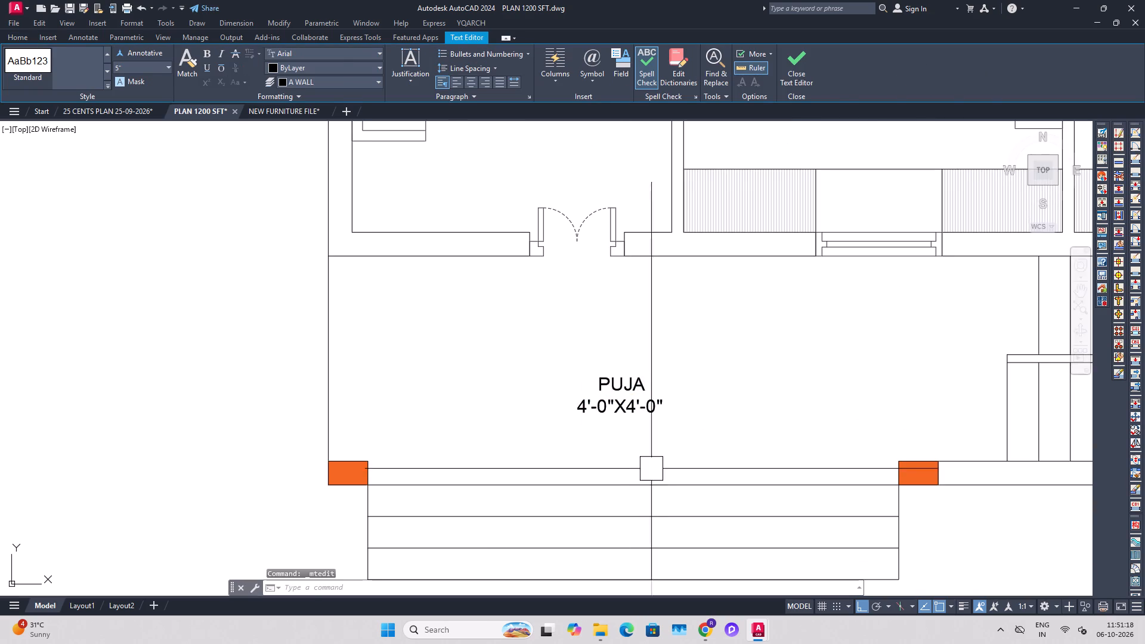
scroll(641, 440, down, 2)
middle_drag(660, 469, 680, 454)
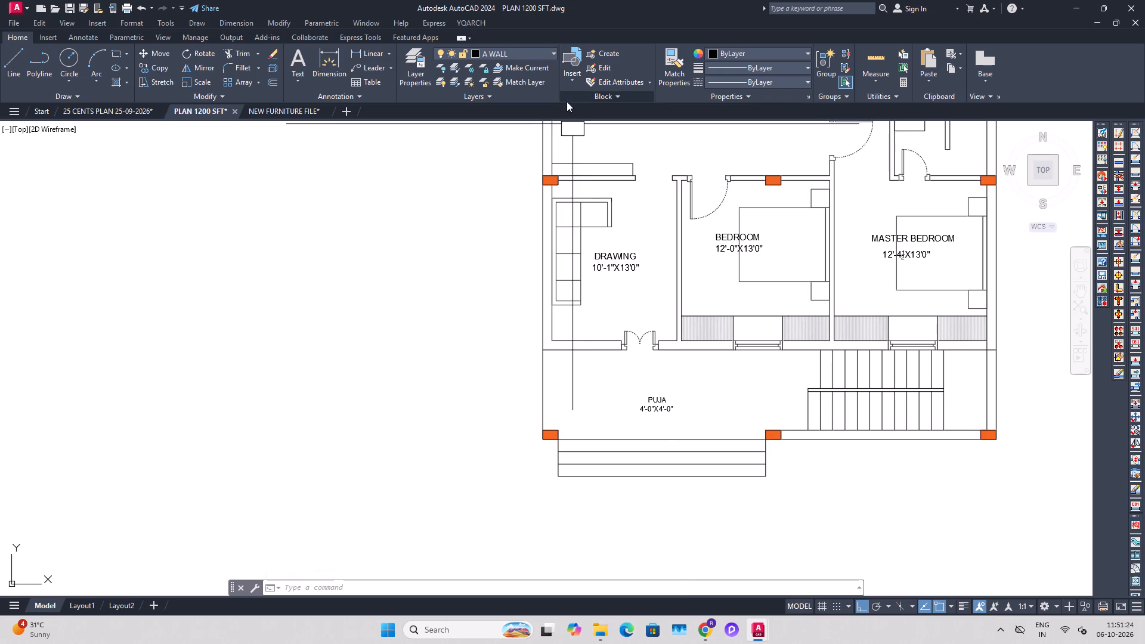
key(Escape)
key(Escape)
Replace the copied label's name and size in the porch with PORTICO, and save the drawing.
scroll(655, 460, up, 2)
double_click(680, 315)
drag(741, 324, 612, 323)
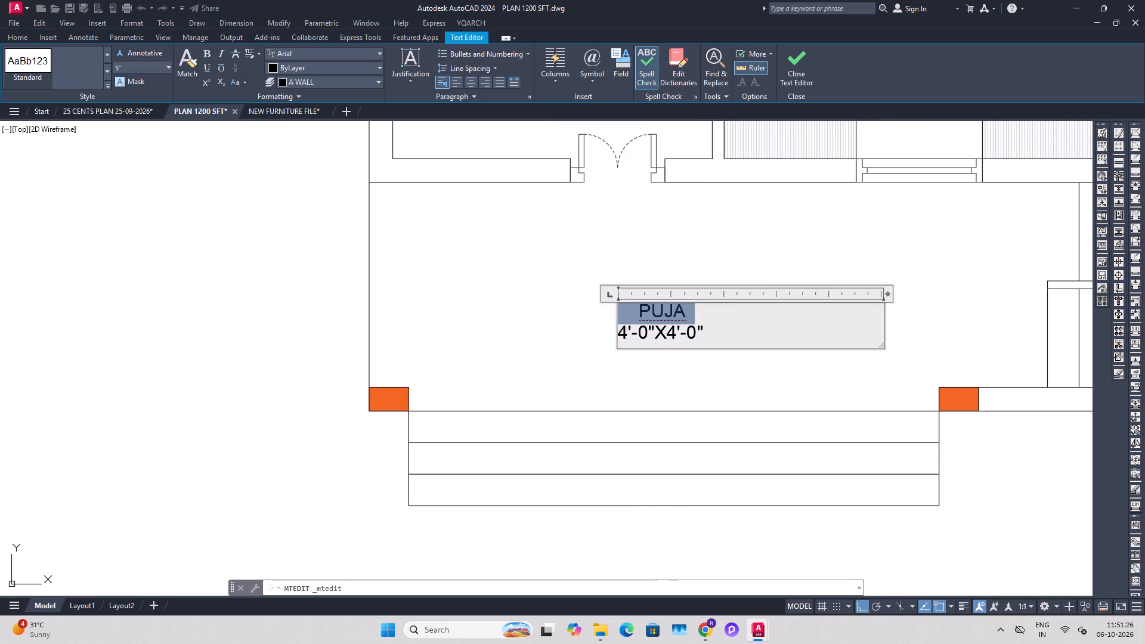
drag(612, 323, 616, 339)
drag(736, 344, 613, 317)
text(PORTICO)
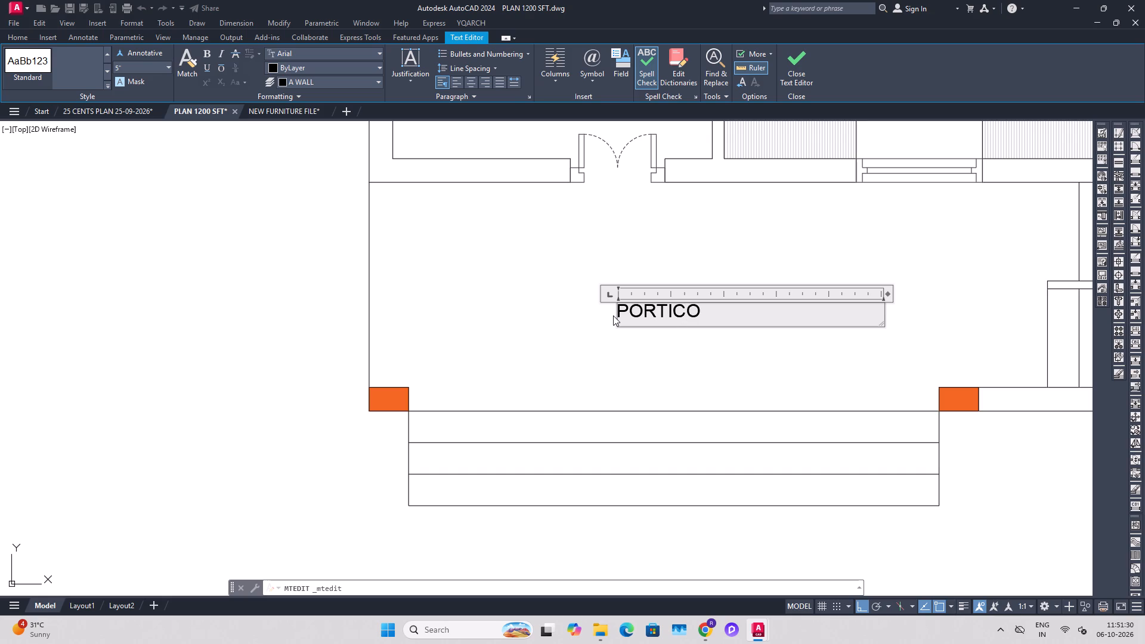
click(224, 392)
scroll(602, 383, down, 2)
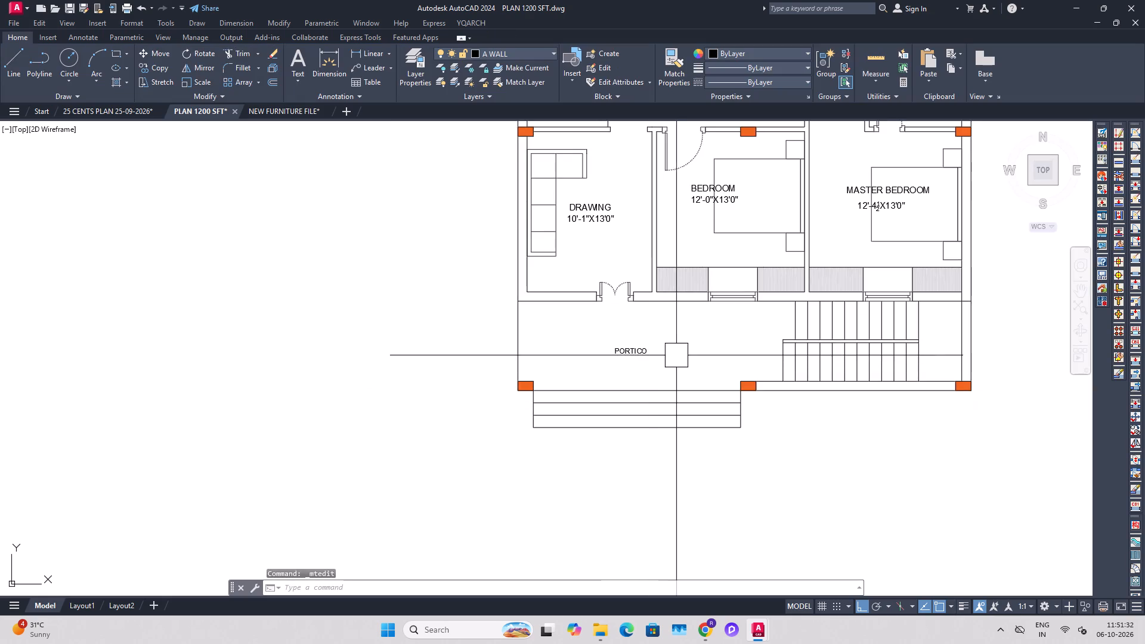
middle_drag(653, 328, 646, 348)
key(ctrl+s)
Nudge the PORTICO label slightly sideways toward the porch's outer edge, and save the drawing.
click(629, 359)
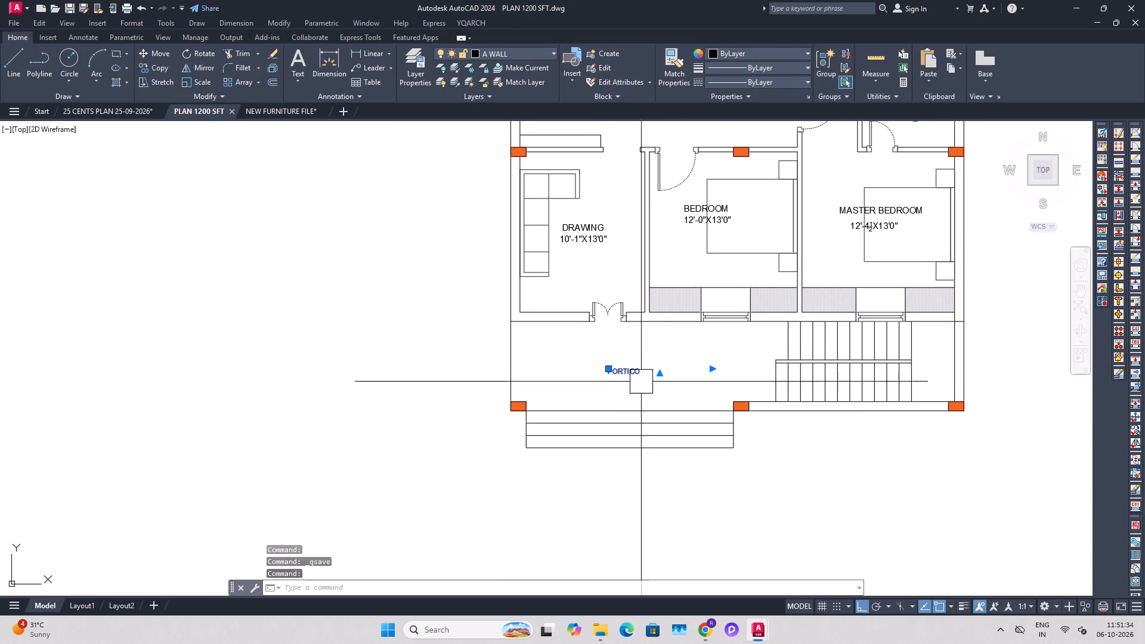
key(m)
key(space)
click(812, 491)
click(801, 489)
key(Escape)
scroll(744, 411, down, 1)
middle_drag(715, 324, 704, 464)
scroll(672, 264, up, 1)
middle_drag(723, 347, 688, 274)
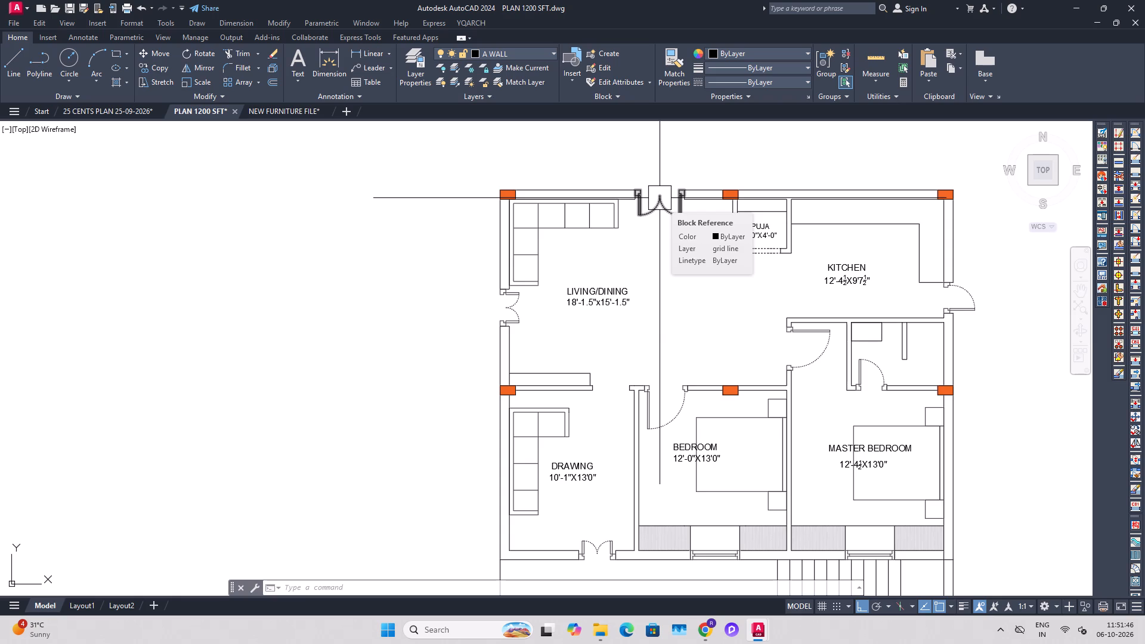
key(Escape)
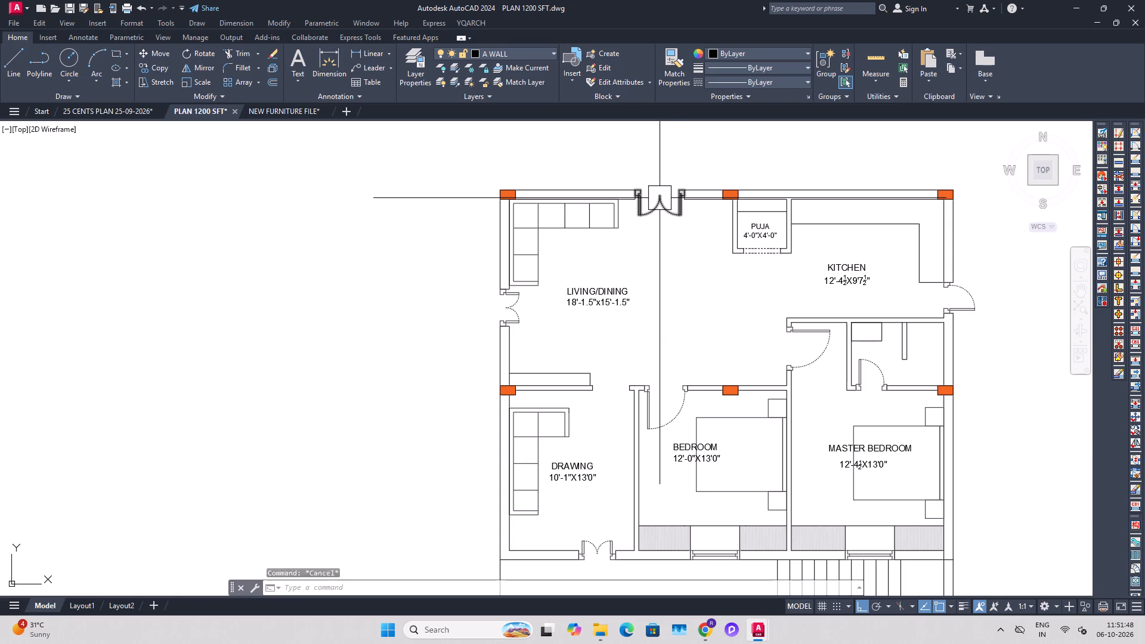
key(Escape)
key(ctrl+s)
middle_drag(683, 358, 648, 276)
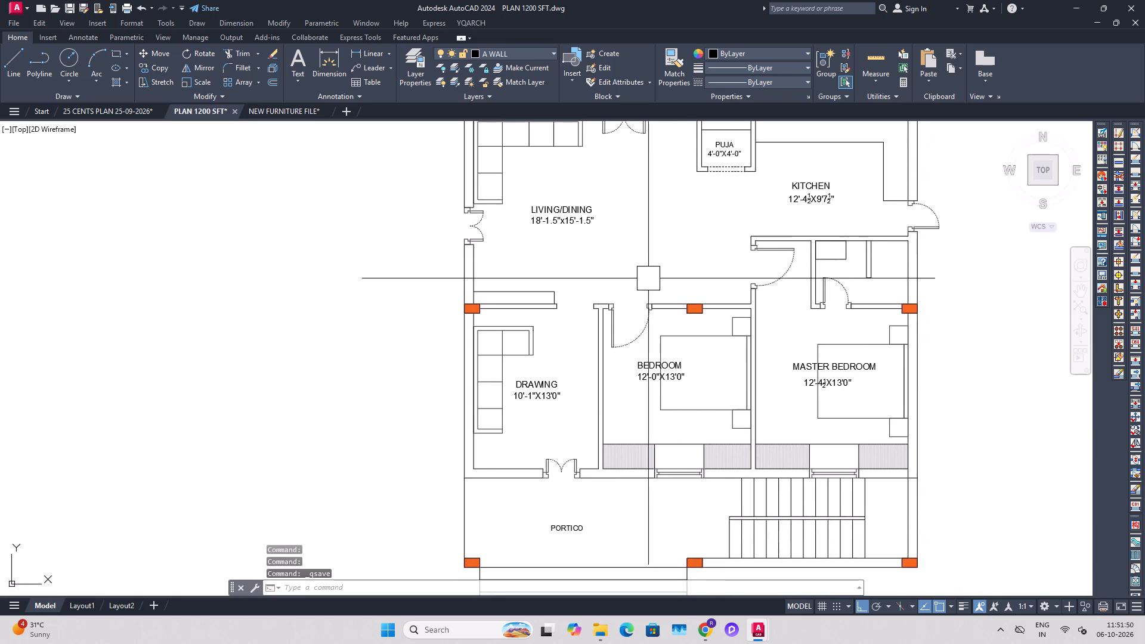
scroll(662, 304, down, 1)
middle_drag(725, 286, 725, 295)
key(ctrl+s)
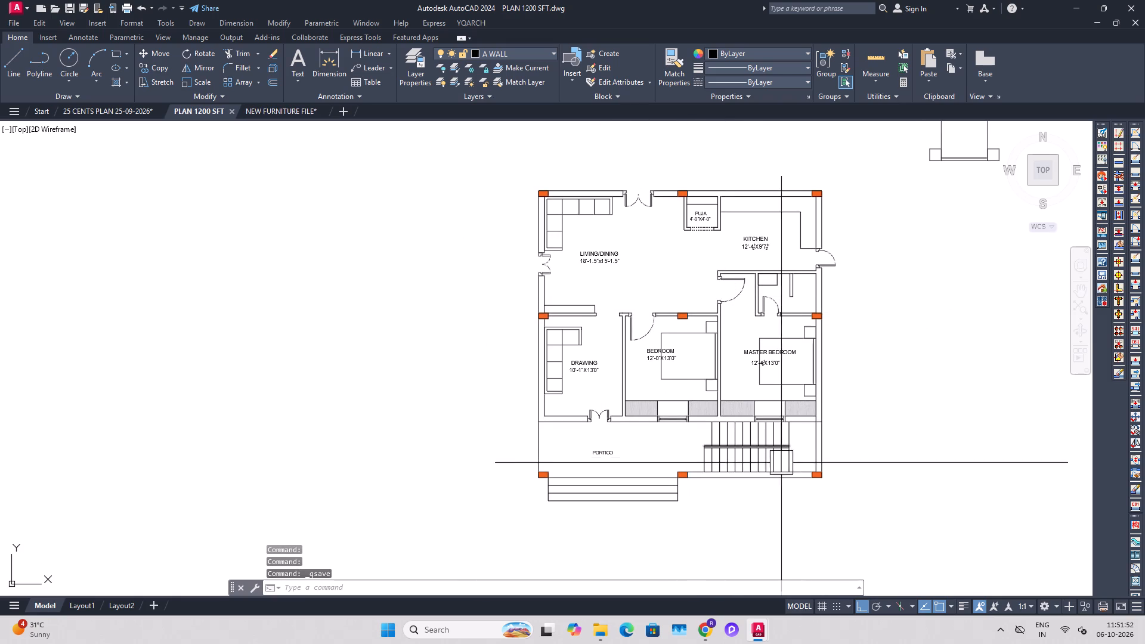
Trim the line segment crossing the outer side wall at the master bedroom's front corner.
scroll(821, 436, up, 3)
key(t)
key(r)
key(space)
scroll(807, 392, up, 3)
click(820, 413)
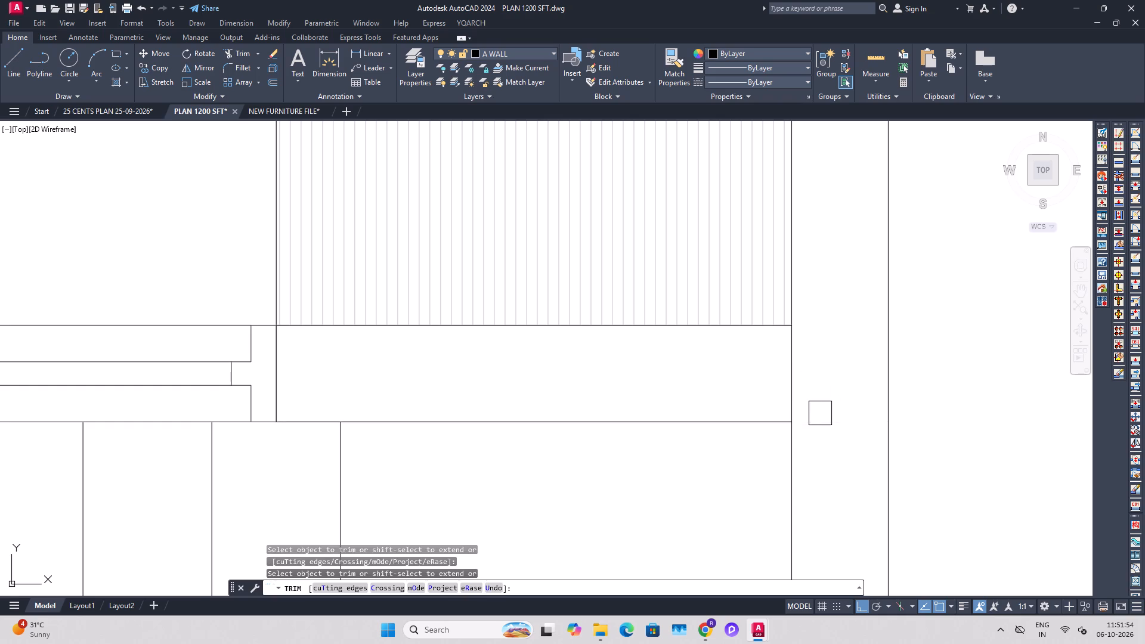
key(Escape)
scroll(823, 408, down, 3)
key(Escape)
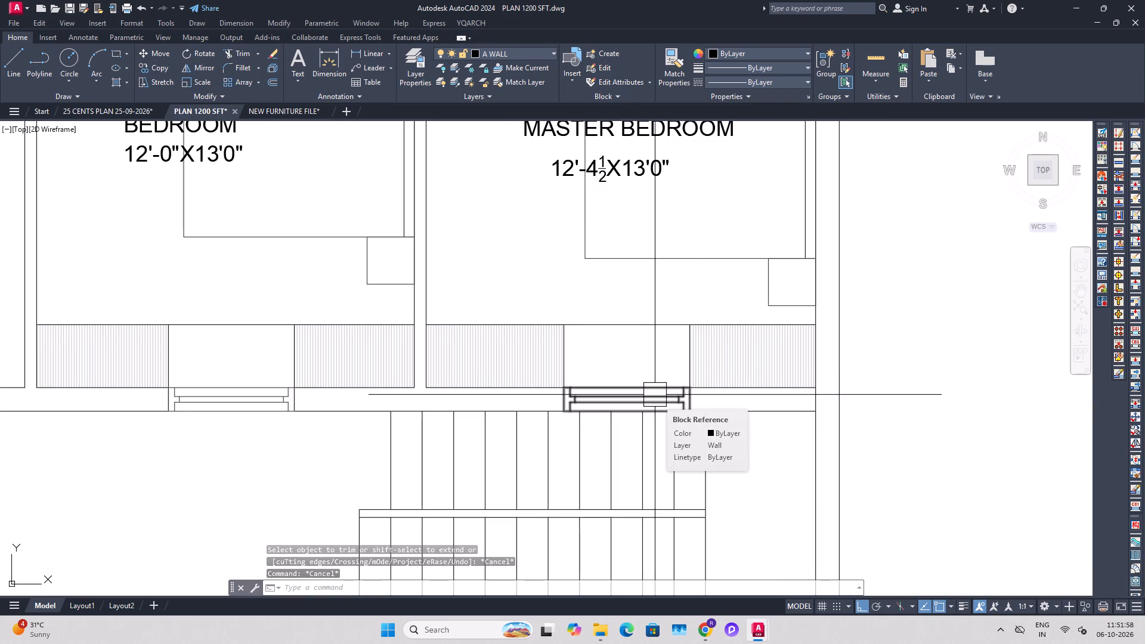
Examine the walls and labels of the bedrooms, portico and staircase across the plan, and save the drawing.
scroll(655, 395, down, 2)
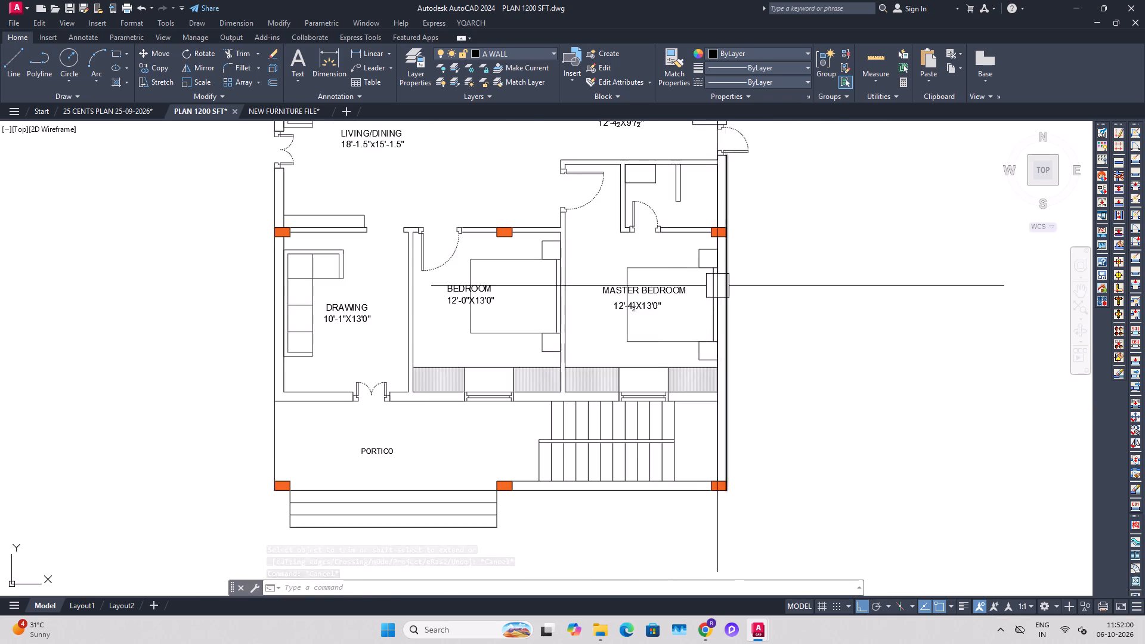
scroll(716, 284, up, 1)
middle_drag(716, 284, 722, 348)
middle_drag(756, 391, 785, 343)
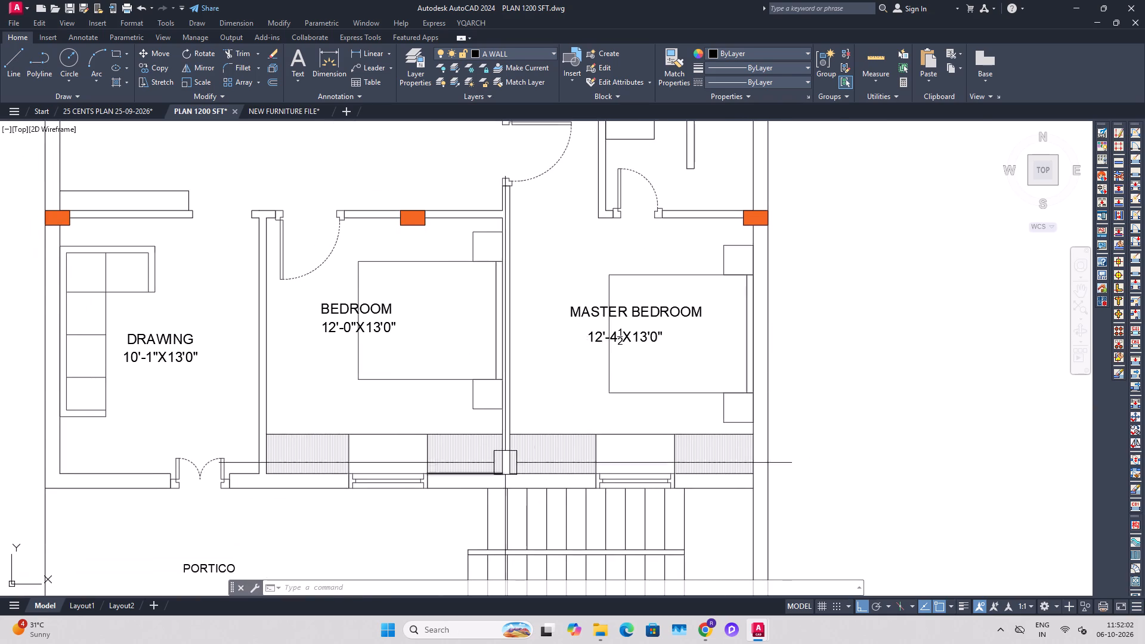
middle_drag(506, 463, 676, 376)
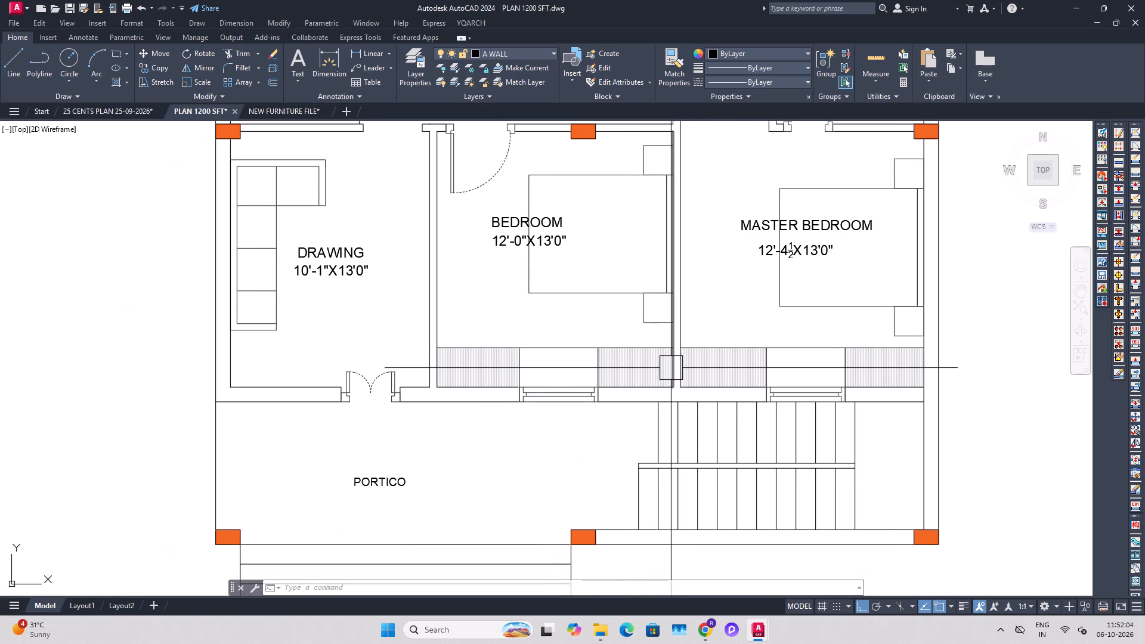
scroll(669, 349, down, 2)
middle_drag(680, 320, 676, 380)
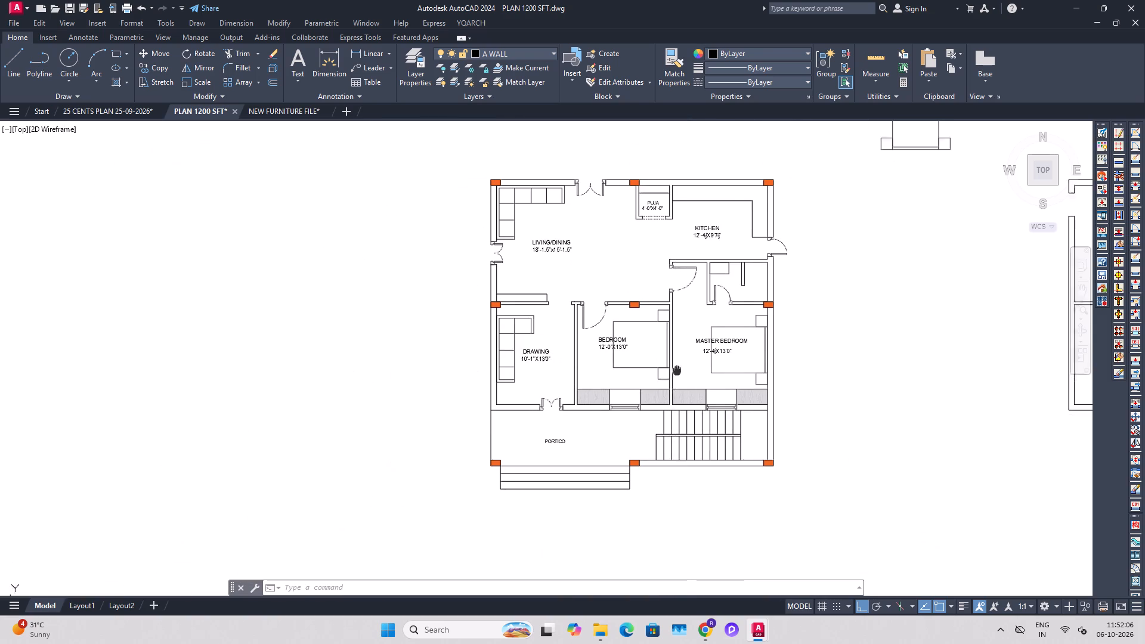
middle_drag(676, 380, 676, 382)
key(Escape)
key(Escape)
key(Escape)
middle_drag(711, 284, 692, 314)
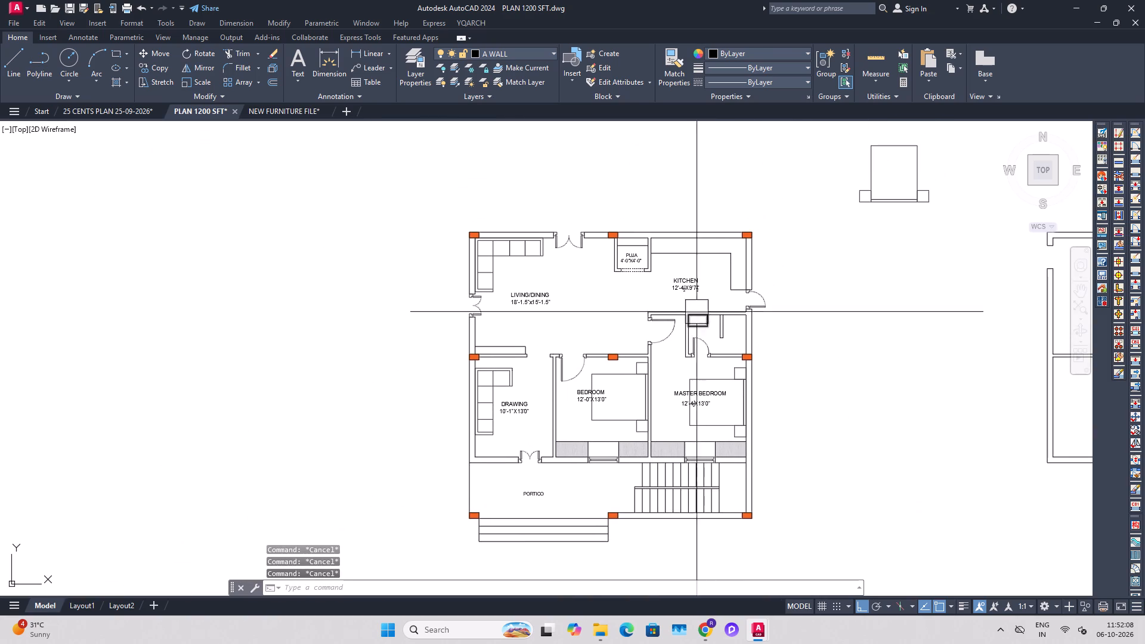
key(ctrl+s)
Erase the framed sheet of door, window and furniture blocks above the house plan.
scroll(695, 312, down, 2)
middle_drag(745, 308, 595, 388)
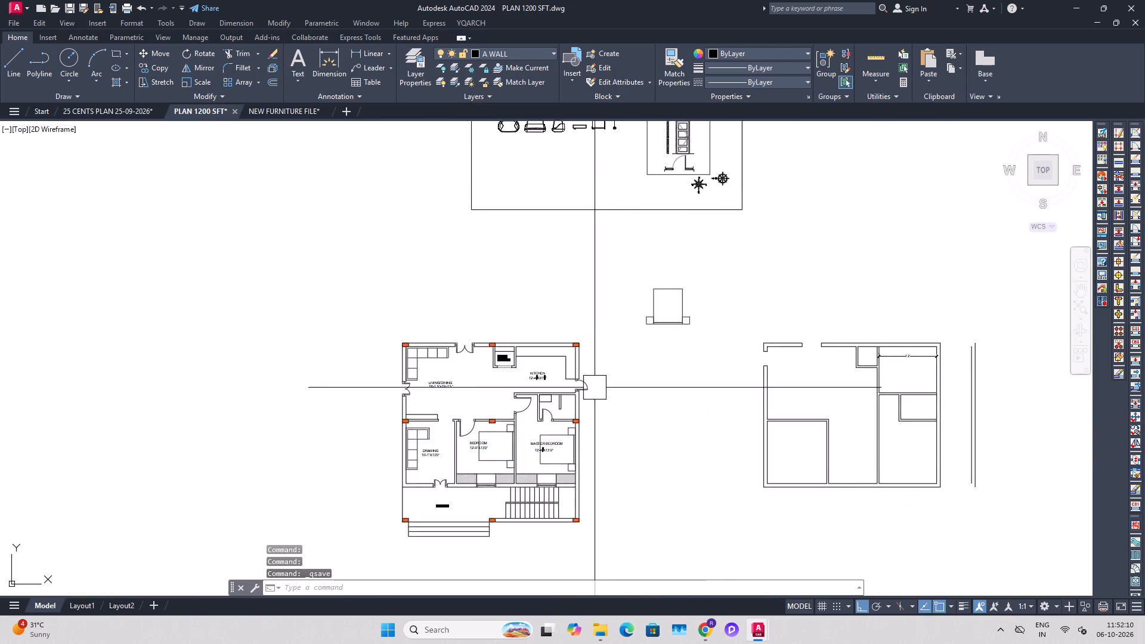
scroll(598, 384, down, 1)
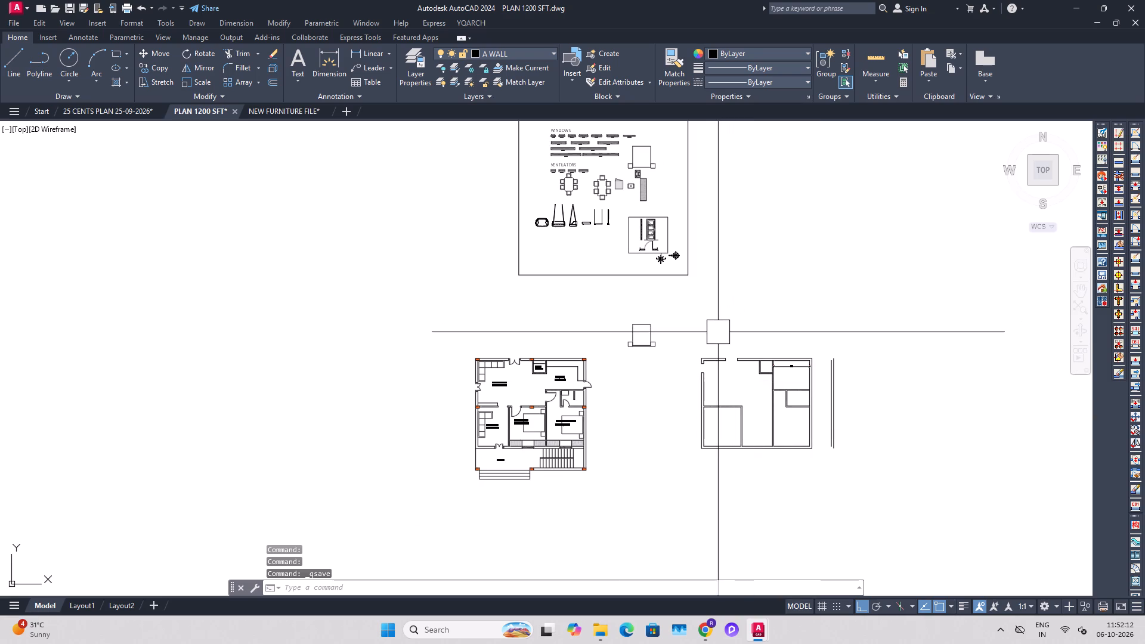
click(707, 306)
middle_drag(472, 185, 504, 291)
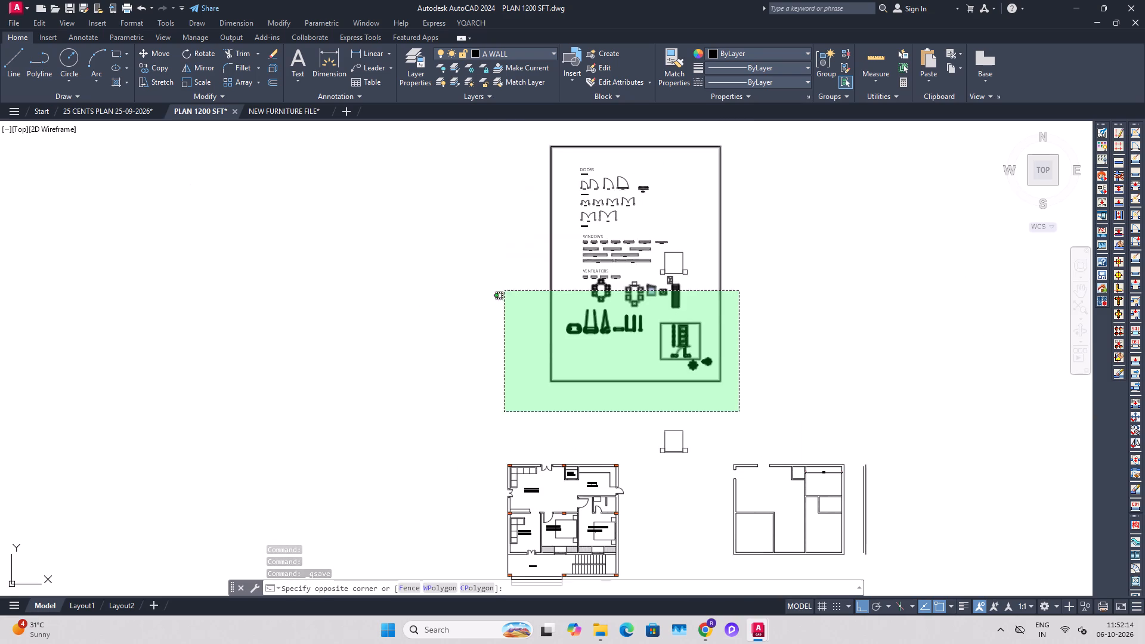
click(491, 147)
key(Delete)
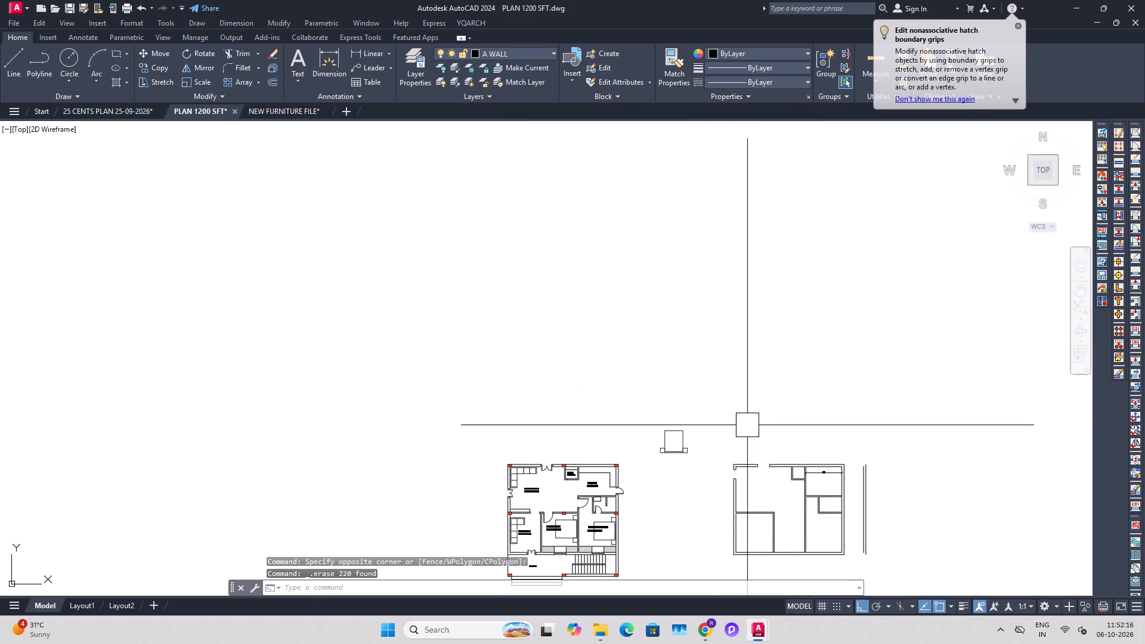
Erase the stray bed block lying between the two plans, and save the drawing.
middle_drag(739, 430, 800, 321)
click(763, 273)
click(670, 387)
key(Escape)
key(Escape)
drag(762, 278, 755, 291)
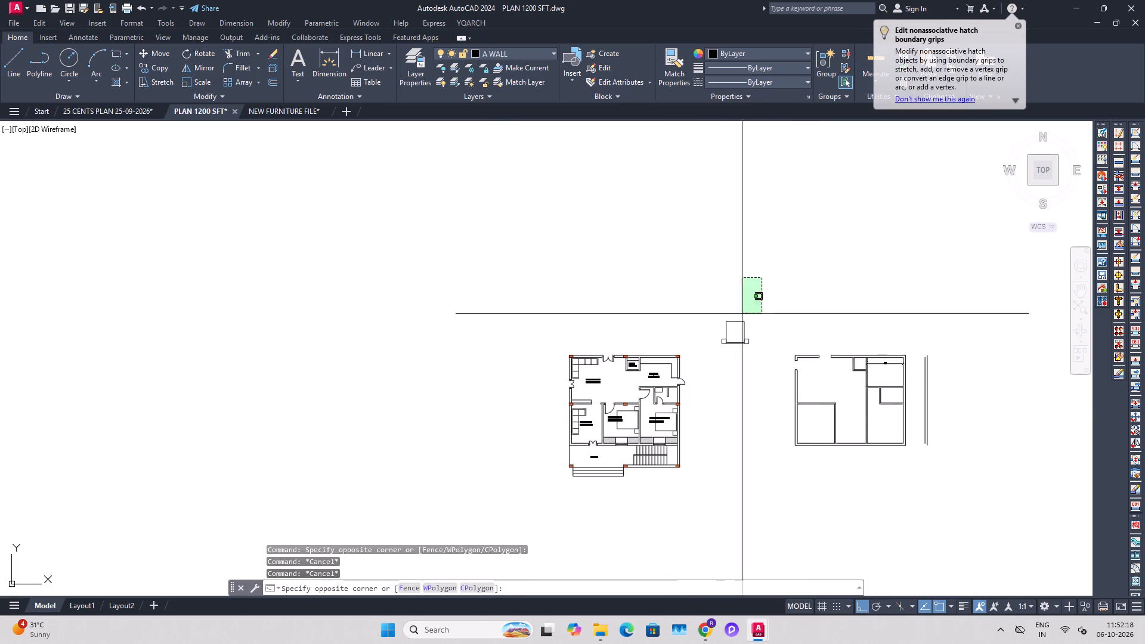
click(708, 361)
key(Delete)
scroll(824, 446, up, 1)
middle_drag(799, 425, 783, 433)
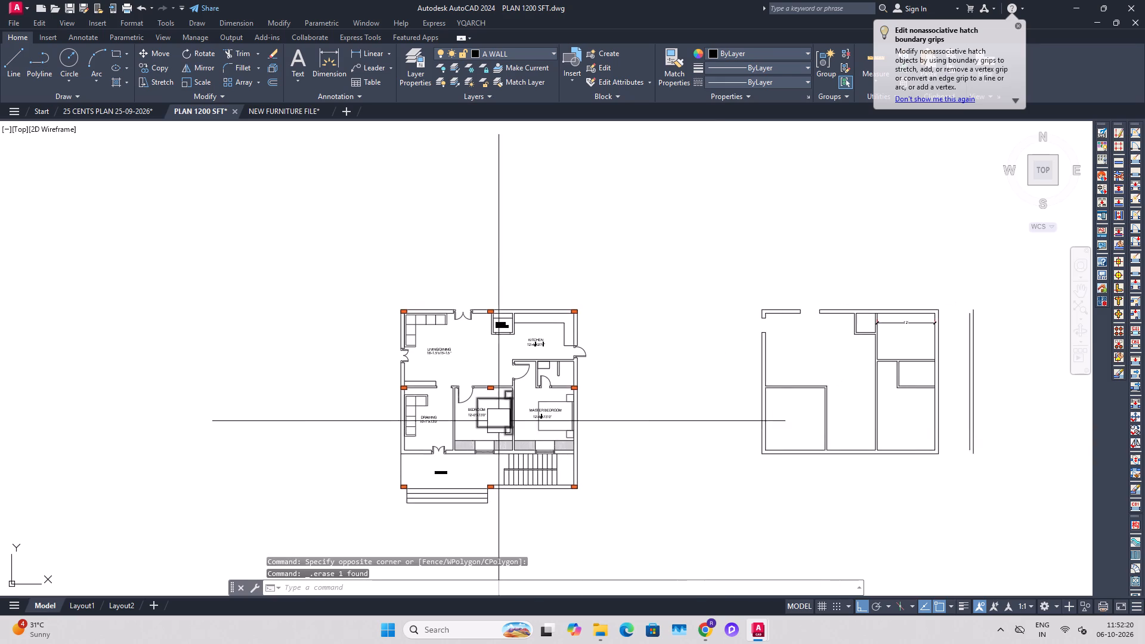
scroll(499, 421, up, 2)
middle_drag(536, 422, 589, 425)
key(ctrl+s)
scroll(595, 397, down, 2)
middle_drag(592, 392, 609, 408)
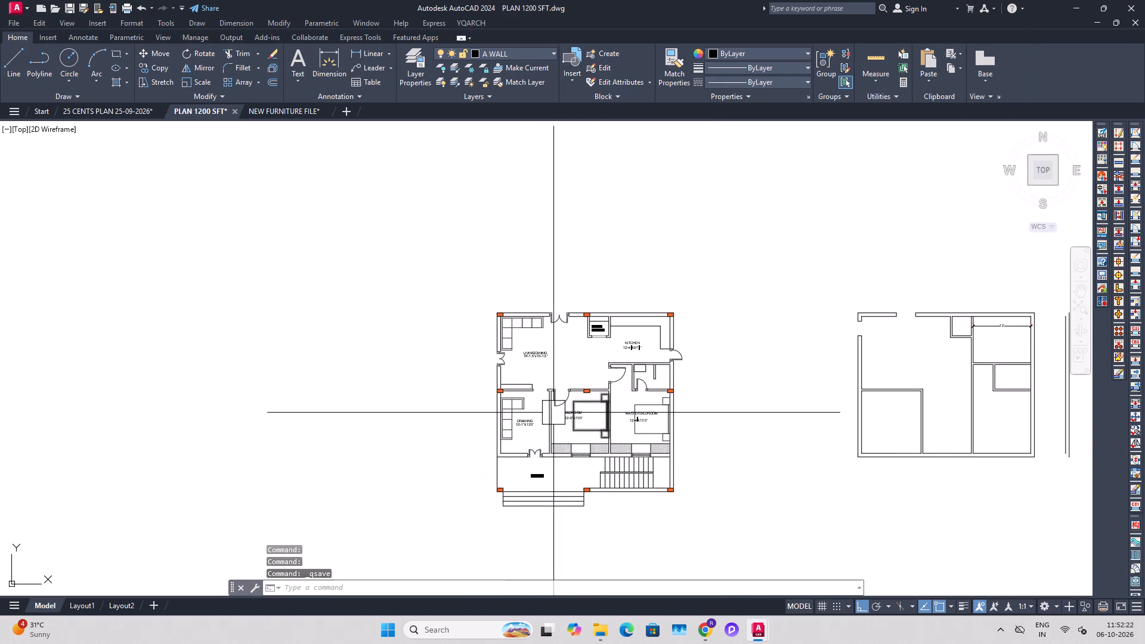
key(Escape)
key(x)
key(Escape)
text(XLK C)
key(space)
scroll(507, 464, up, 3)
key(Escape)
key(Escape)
Draw a vertical construction line through the outer edge of the portico's corner column on the drawing room side.
text(XL V)
key(space)
scroll(497, 471, up, 1)
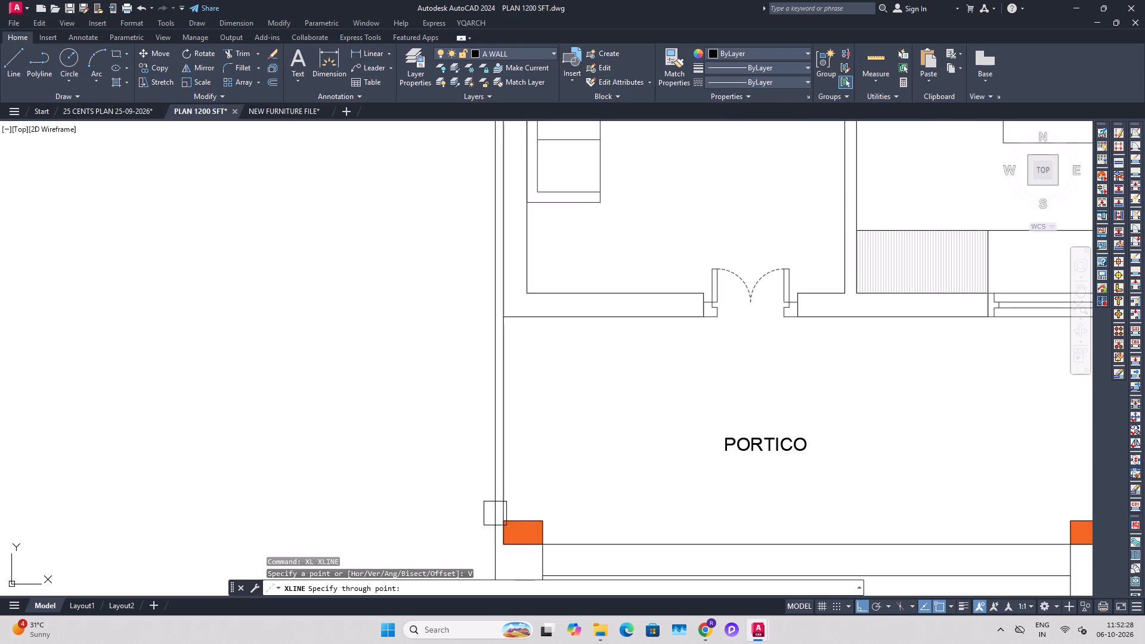
click(503, 524)
key(Escape)
key(Escape)
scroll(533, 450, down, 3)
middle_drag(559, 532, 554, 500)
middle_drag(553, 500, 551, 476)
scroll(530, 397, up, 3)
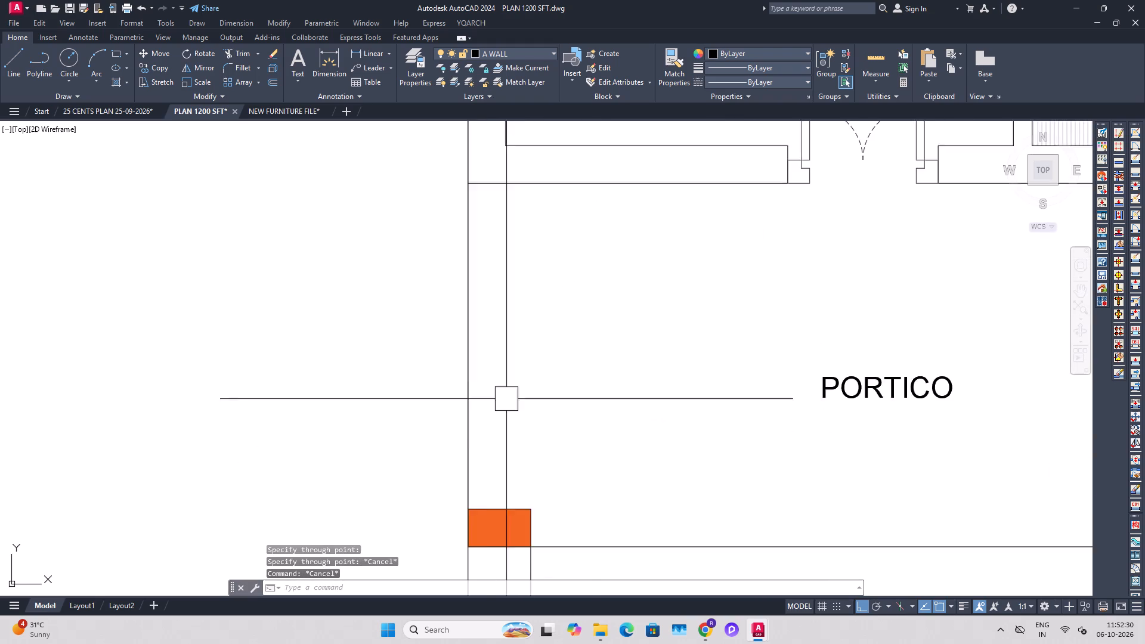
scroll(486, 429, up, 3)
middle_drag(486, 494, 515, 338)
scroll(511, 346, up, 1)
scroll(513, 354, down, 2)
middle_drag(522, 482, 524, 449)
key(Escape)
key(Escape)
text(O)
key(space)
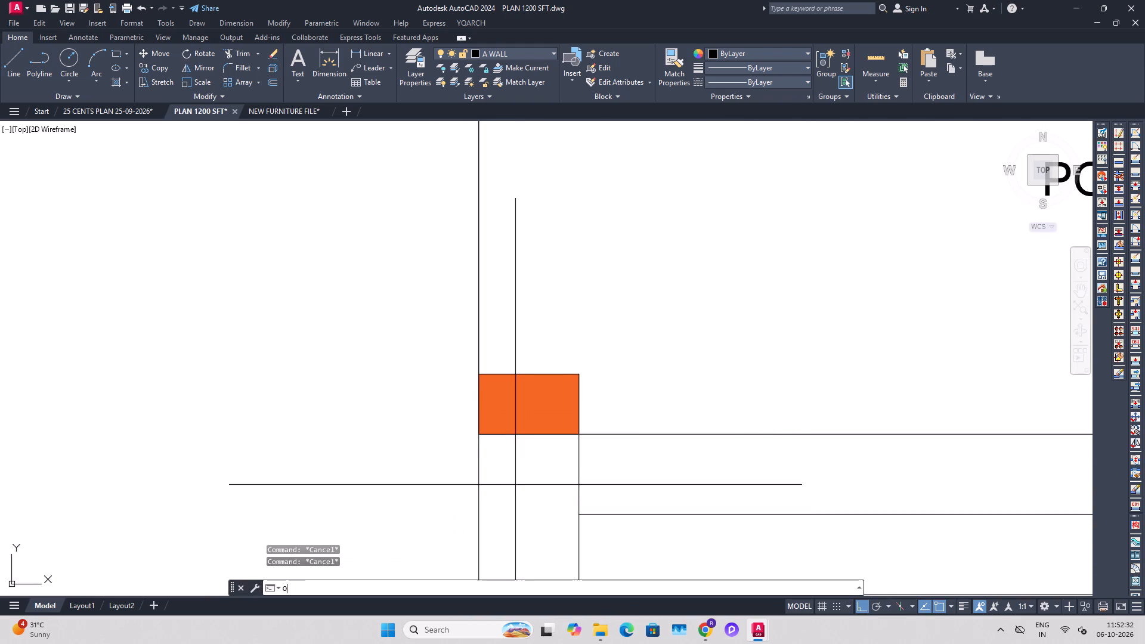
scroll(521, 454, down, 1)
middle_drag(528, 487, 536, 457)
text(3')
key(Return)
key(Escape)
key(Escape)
Offset the vertical construction line 6' outward from the drawing room side of the house.
text(O)
key(space)
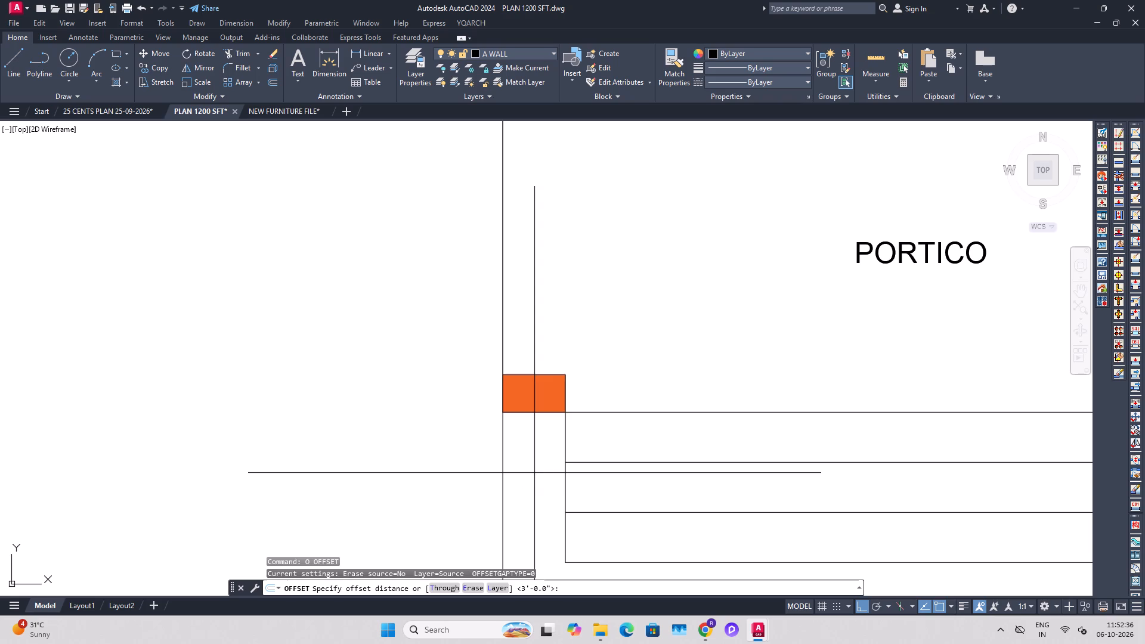
text(6')
key(Return)
scroll(534, 473, down, 1)
drag(521, 515, 516, 514)
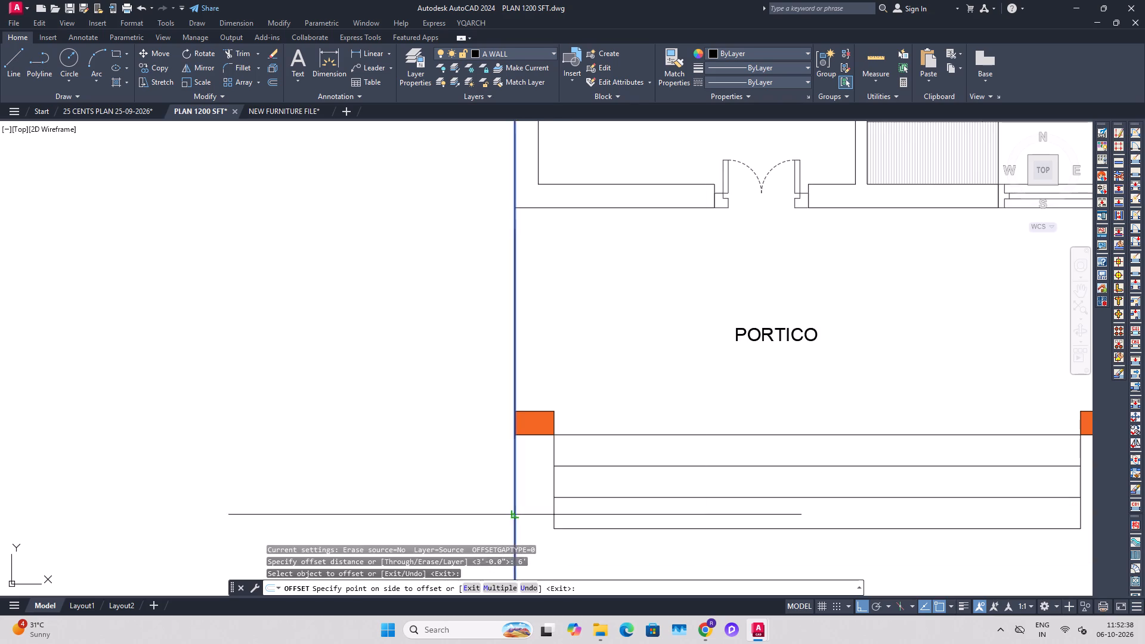
click(432, 498)
scroll(456, 432, down, 2)
middle_drag(543, 335, 531, 504)
key(Escape)
Draw a horizontal construction line through the outer corner of the living/dining room's rear corner column.
scroll(536, 450, down, 2)
middle_drag(592, 256, 578, 331)
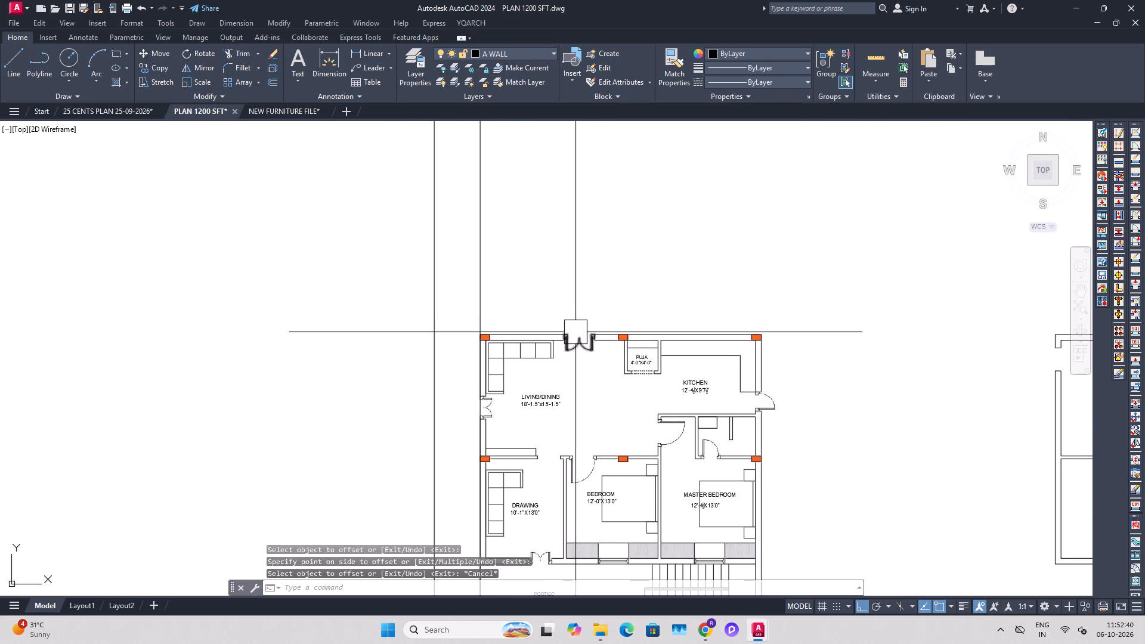
key(x)
text(L H)
key(space)
scroll(495, 311, up, 2)
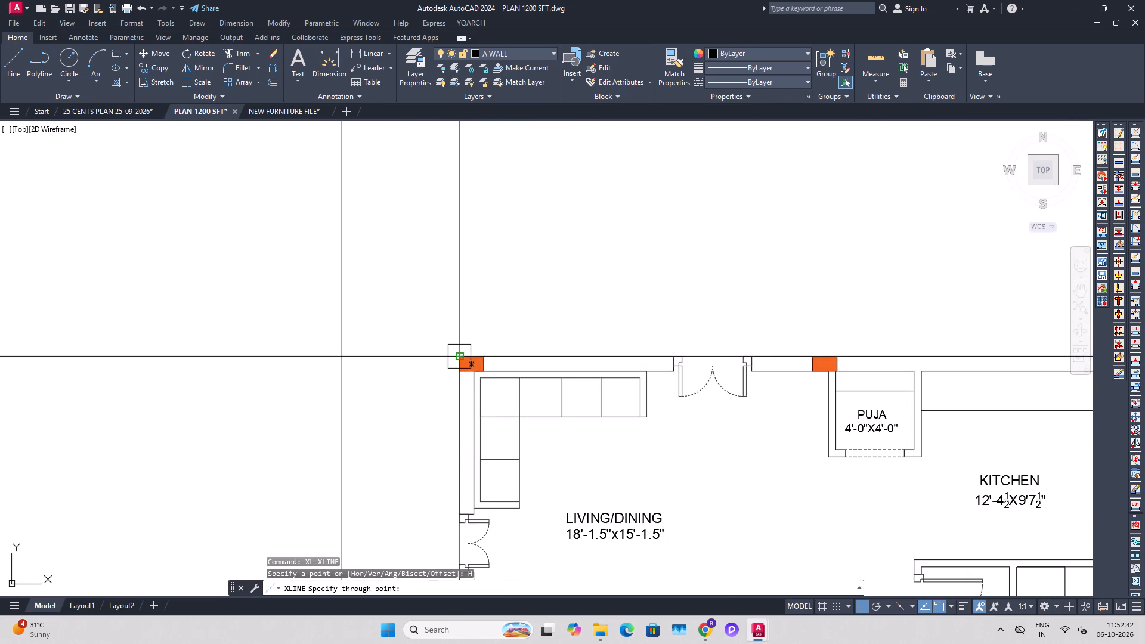
click(456, 354)
key(Escape)
key(Escape)
Offset the horizontal construction line 8' outward beyond the rear wall of the house.
text(O)
key(space)
text(8')
key(Return)
scroll(459, 325, down, 2)
click(853, 338)
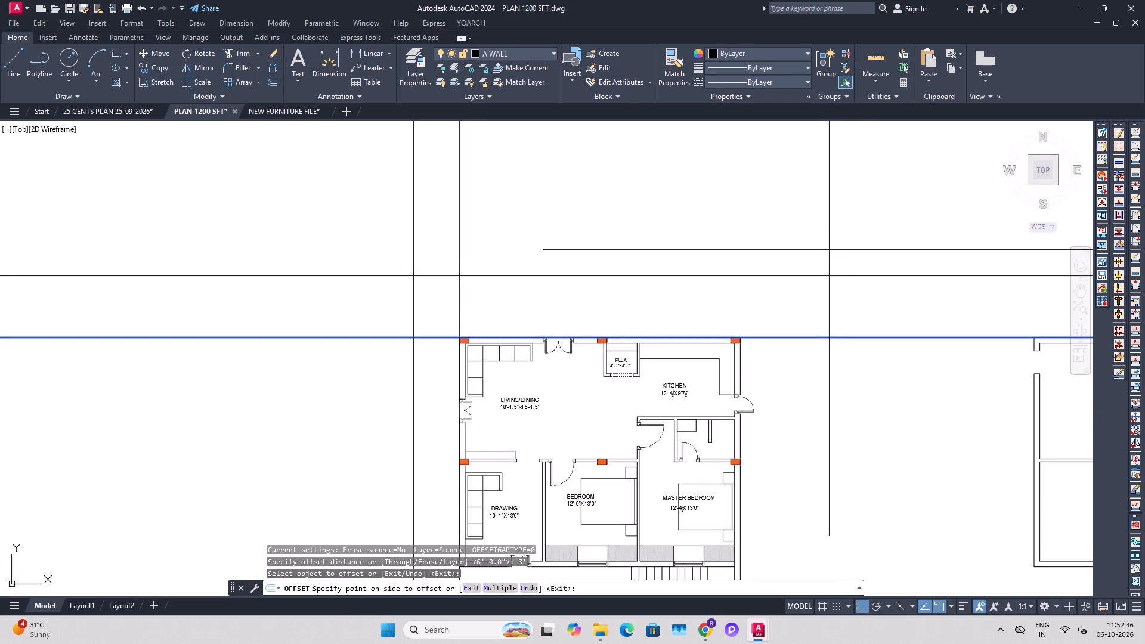
click(829, 250)
middle_drag(801, 392, 770, 346)
key(Escape)
key(Escape)
Draw a vertical construction line through the outer corner of the column at the kitchen's rear corner.
key(x)
text(L)
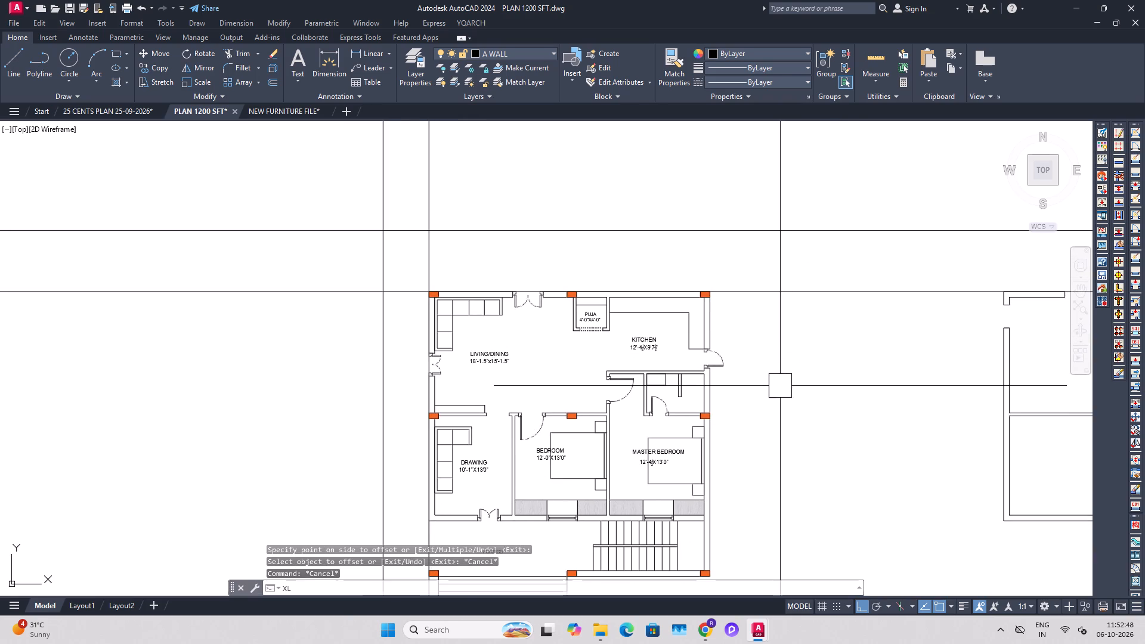
key(space)
text(V)
key(space)
scroll(744, 286, up, 2)
click(656, 298)
key(Escape)
key(Escape)
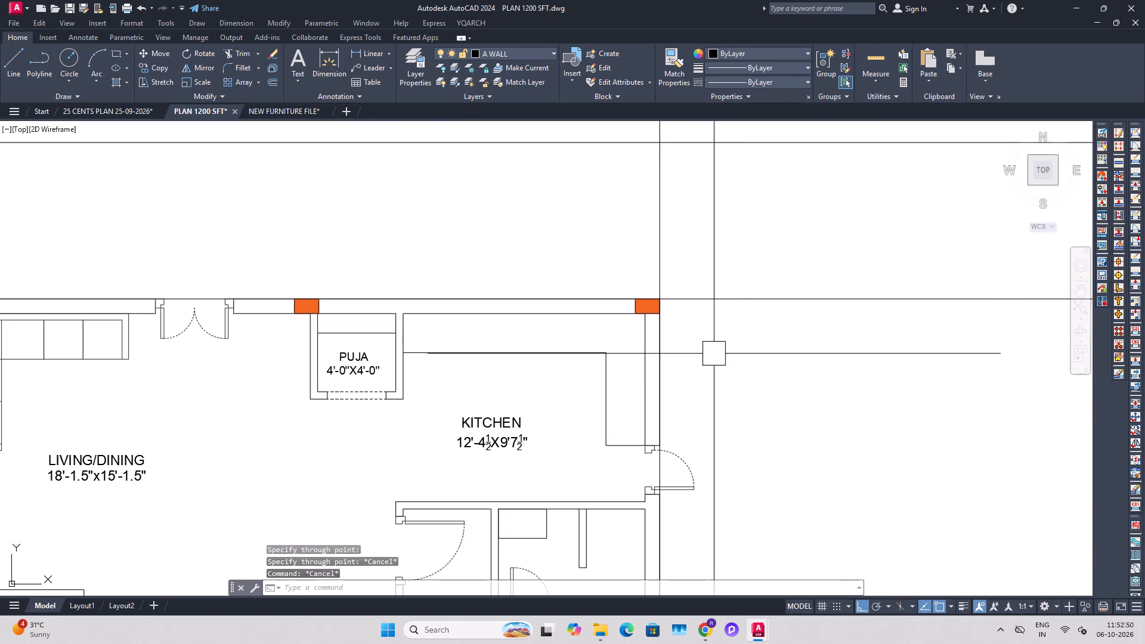
Offset the kitchen-side vertical construction line 6' outward from the house.
text(O)
key(space)
key(BackSpace)
text(6')
key(Return)
drag(661, 236, 707, 236)
click(779, 234)
scroll(749, 290, down, 2)
middle_drag(827, 487, 812, 366)
scroll(813, 394, down, 1)
middle_drag(829, 459, 829, 341)
key(Escape)
key(Escape)
Draw a horizontal construction line through the outer corner of the lowest portico step.
key(x)
text(L H)
key(space)
scroll(595, 340, up, 3)
middle_drag(567, 303, 548, 369)
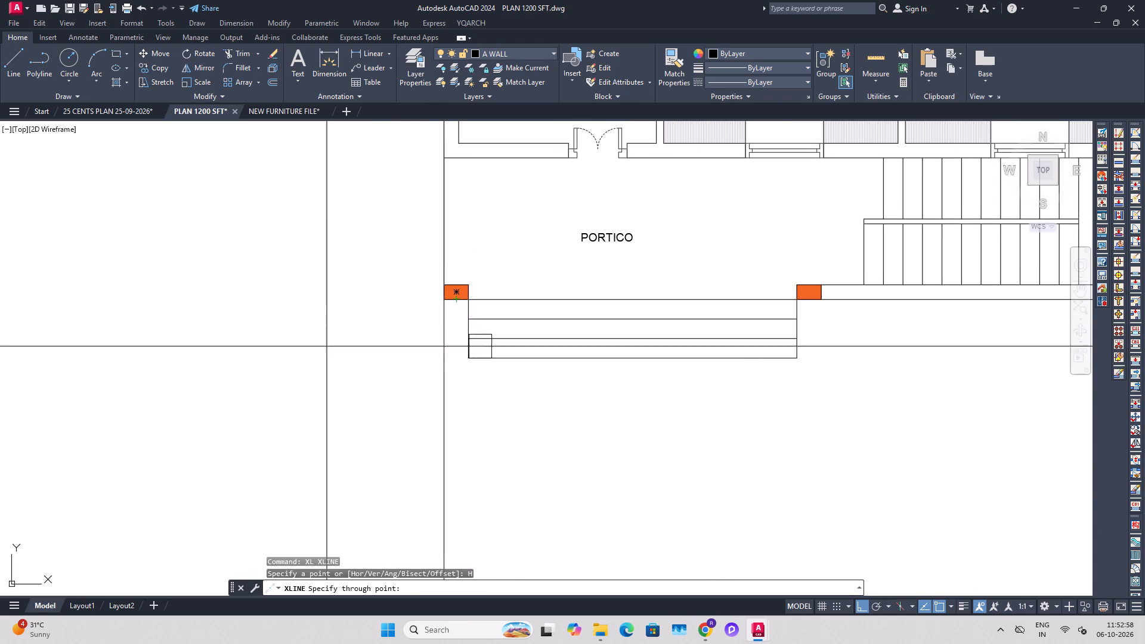
click(472, 358)
key(Escape)
key(Escape)
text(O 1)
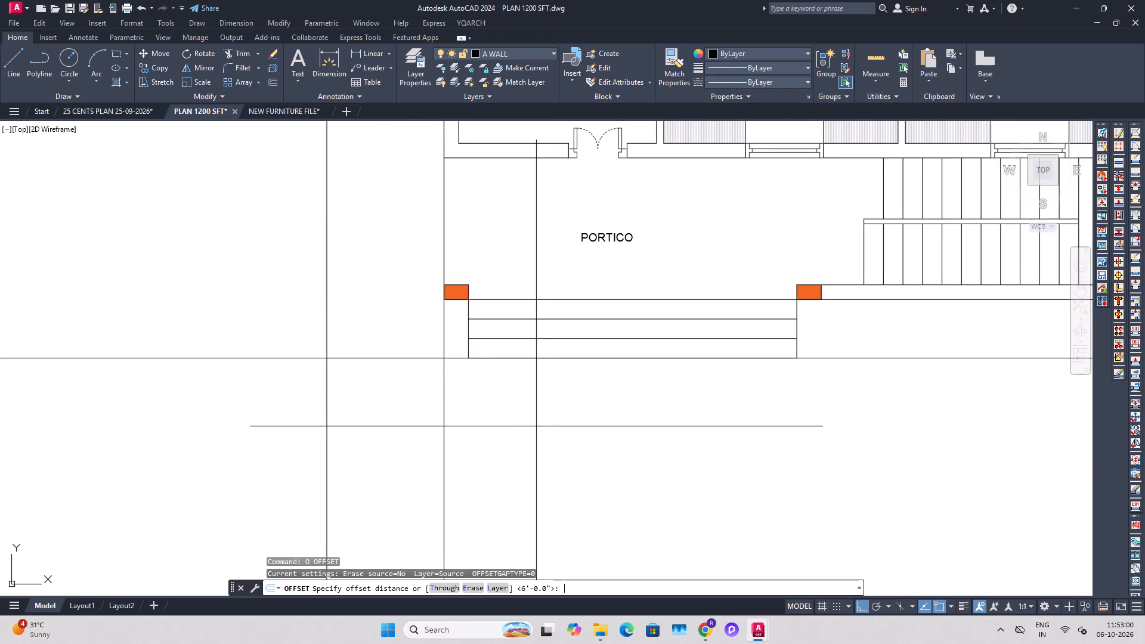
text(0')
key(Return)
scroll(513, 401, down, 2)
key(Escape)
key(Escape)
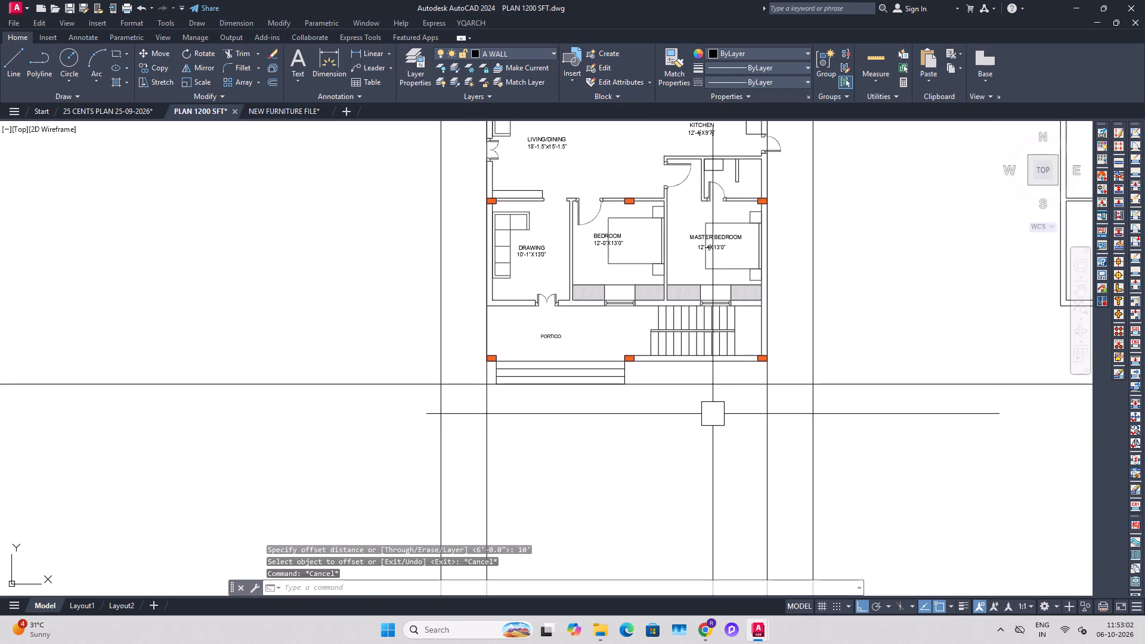
Offset the horizontal construction line at the lowest portico step 12' outward, away from the house.
text(O)
key(space)
text(12)
key(apostrophe)
key(Return)
click(711, 386)
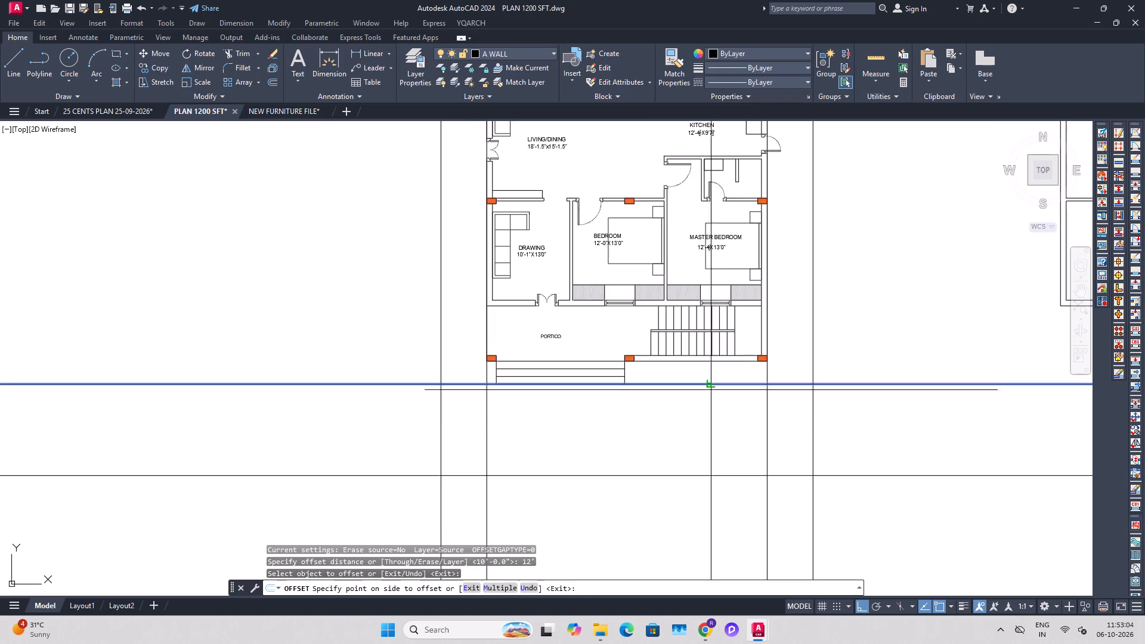
click(720, 439)
key(Escape)
key(Escape)
Draw a boundary rectangle around the house between opposite corner intersections of the outermost offset construction lines.
text(REC)
key(space)
click(440, 476)
middle_drag(686, 286, 666, 527)
click(797, 257)
key(Escape)
Delete all the vertical and horizontal construction lines, keeping the boundary rectangle.
drag(839, 210, 834, 209)
click(414, 205)
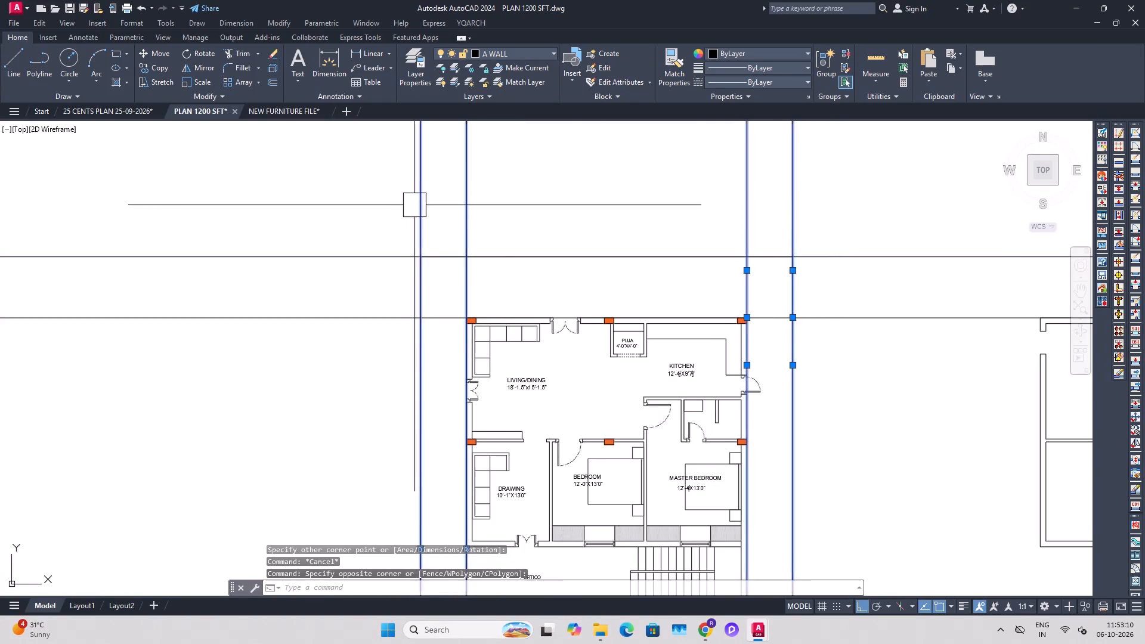
scroll(426, 204, down, 2)
click(354, 193)
click(292, 475)
key(Delete)
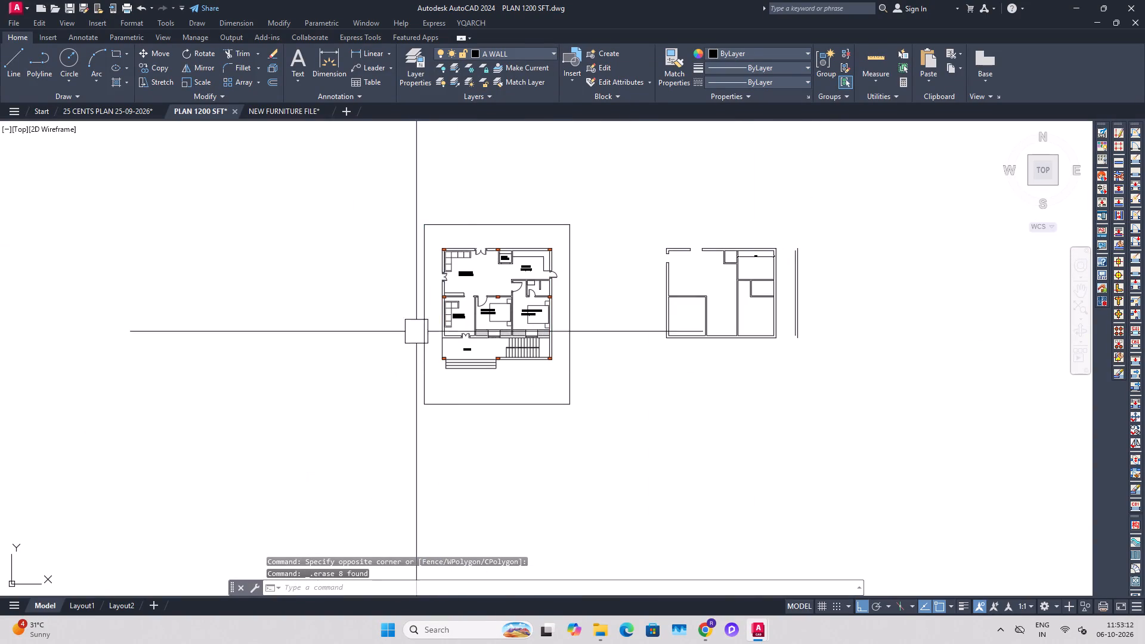
List the boundary rectangle's object data to check its area and perimeter.
scroll(456, 212, up, 1)
middle_drag(463, 243, 472, 273)
scroll(472, 272, up, 1)
click(474, 259)
text(LI)
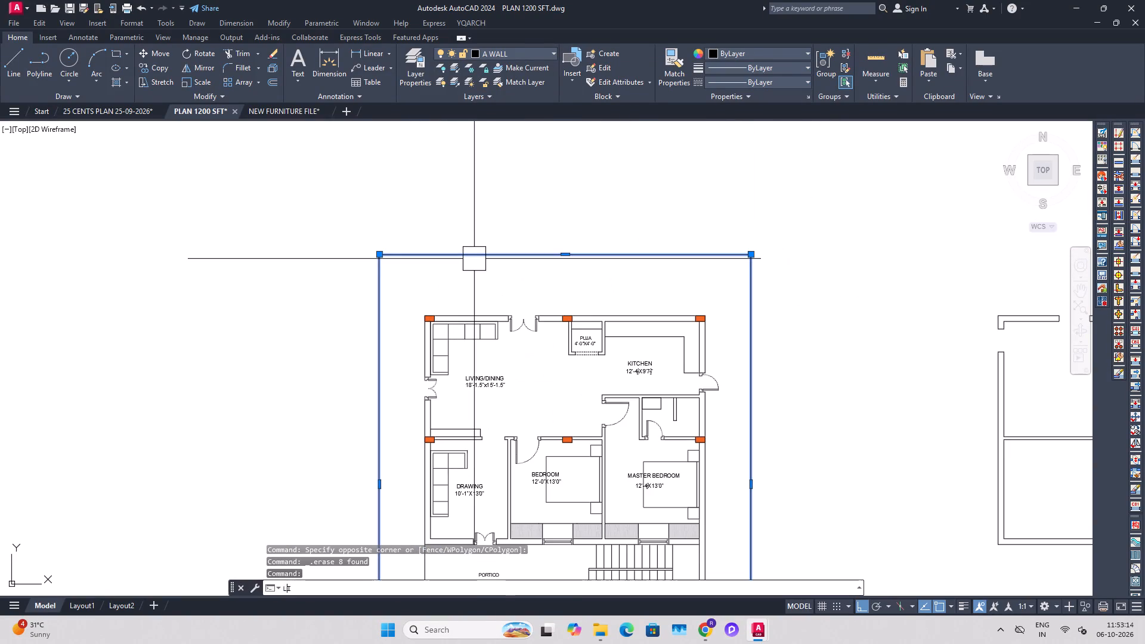
key(space)
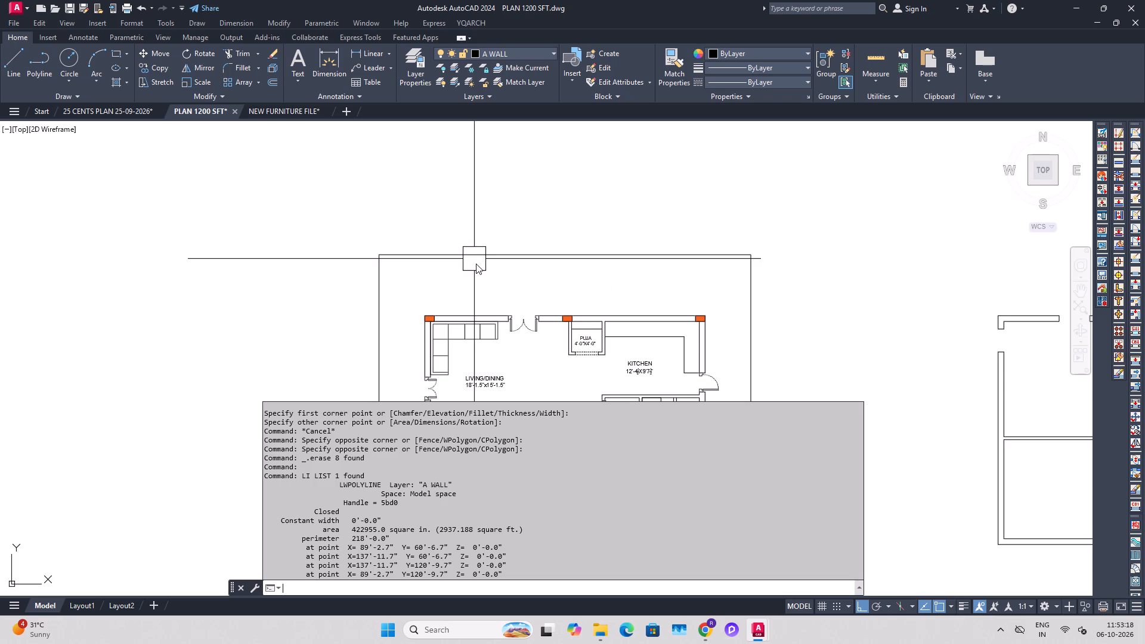
key(Escape)
Offset the boundary rectangle 4.5" inward to form the compound wall thickness.
text(O 4.5)
key(shift+quotedbl)
key(Return)
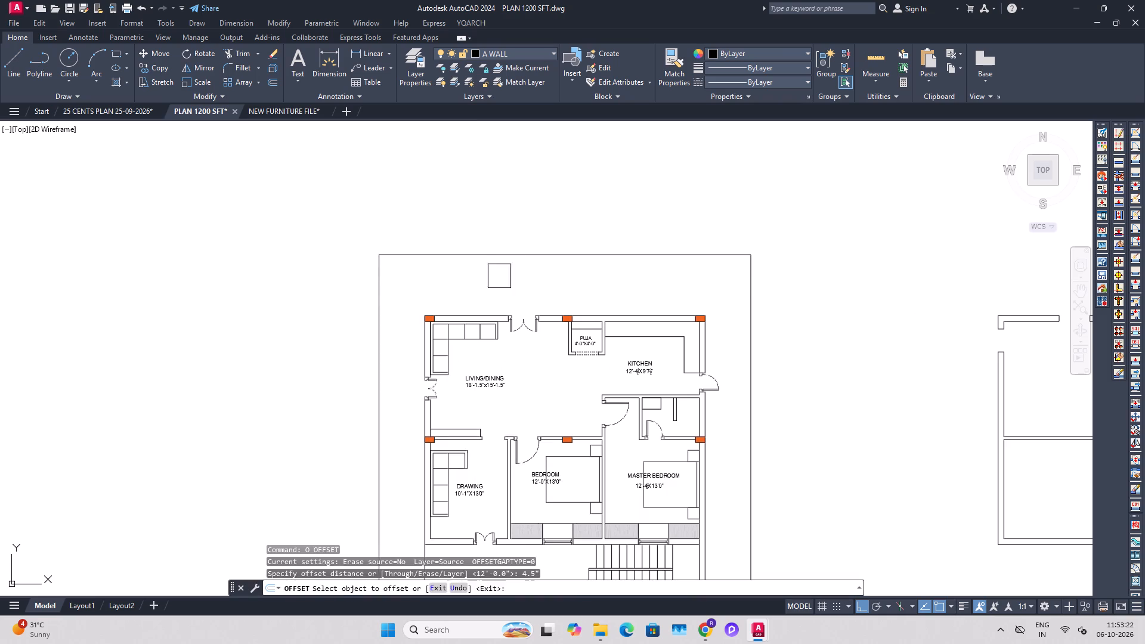
click(490, 247)
click(478, 279)
key(Escape)
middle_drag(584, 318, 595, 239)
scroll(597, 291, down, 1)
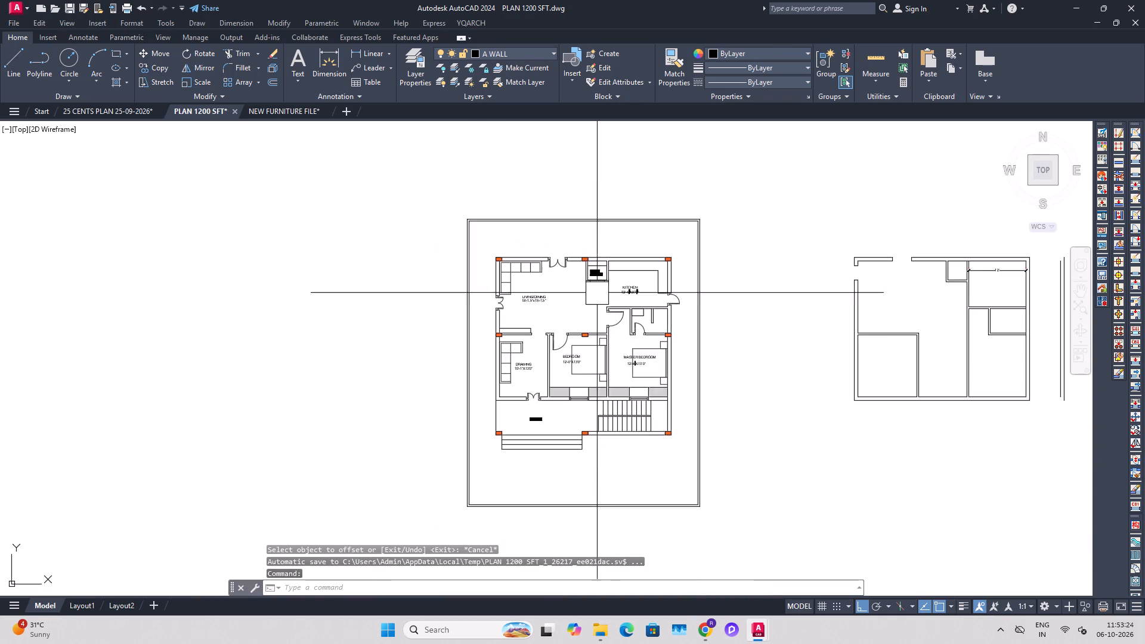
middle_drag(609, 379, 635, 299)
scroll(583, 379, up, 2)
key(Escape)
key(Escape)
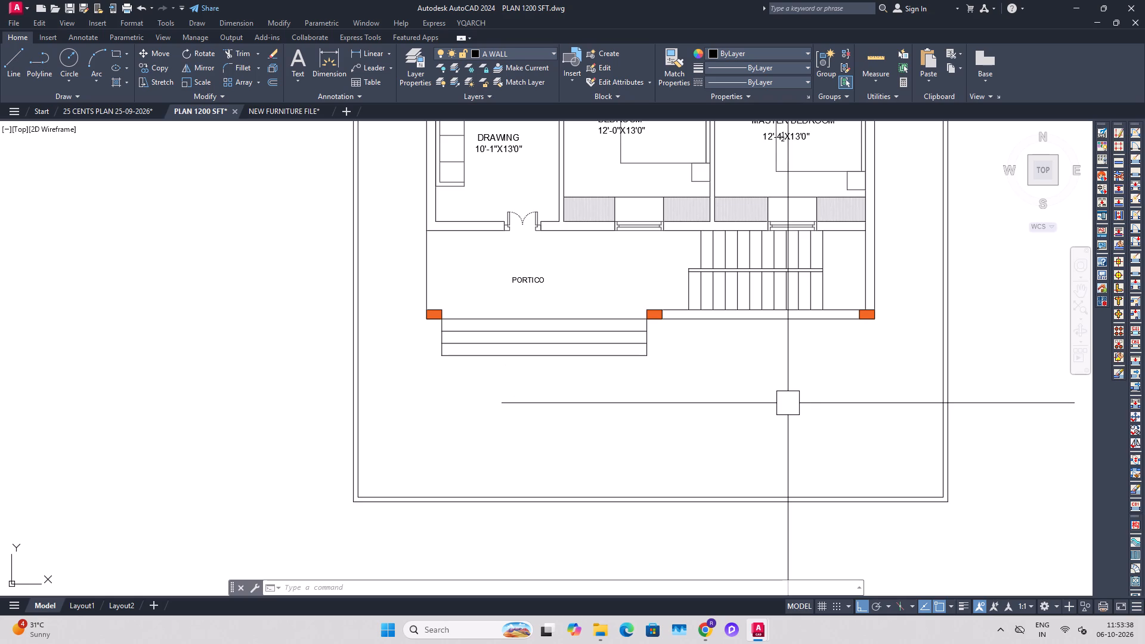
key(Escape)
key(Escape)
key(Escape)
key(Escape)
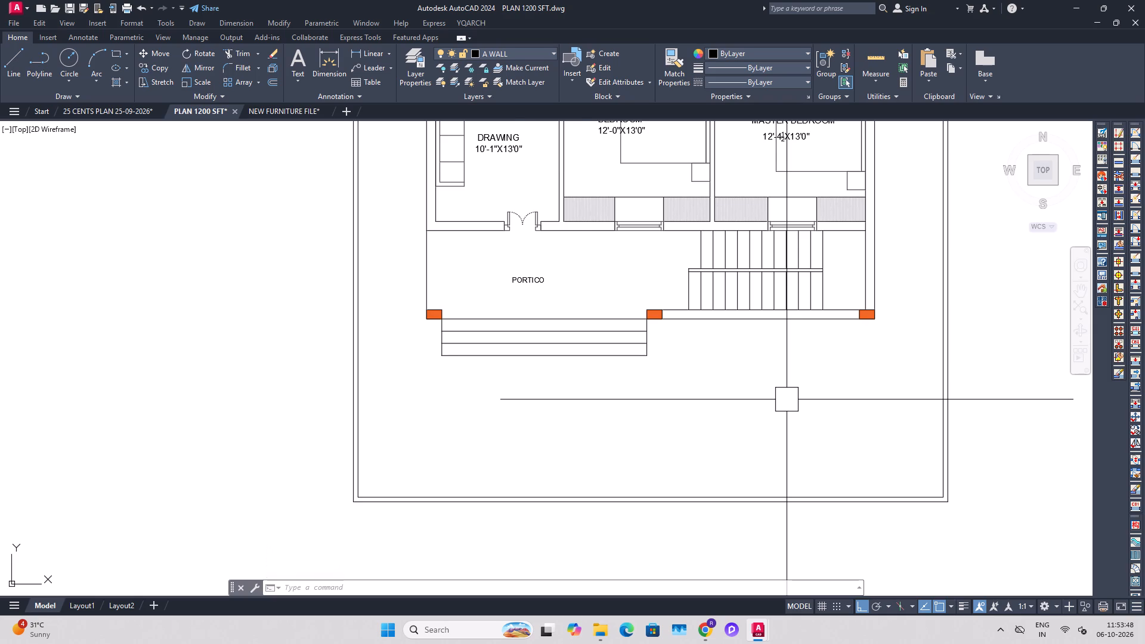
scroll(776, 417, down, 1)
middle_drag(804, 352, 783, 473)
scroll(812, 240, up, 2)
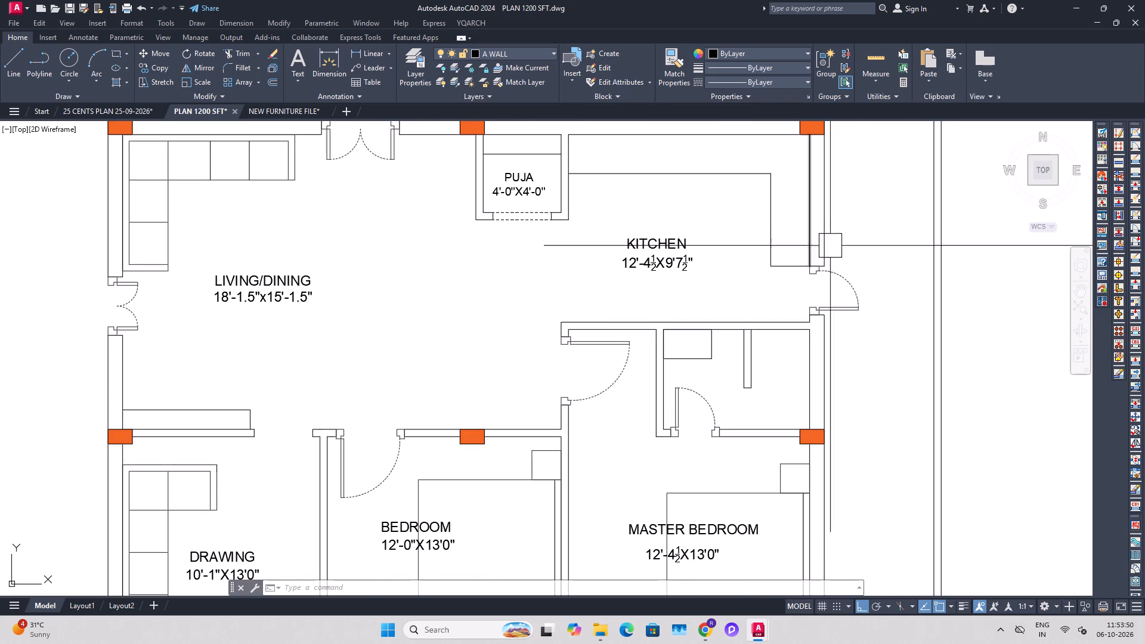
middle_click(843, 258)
Save the drawing.
key(ctrl+s)
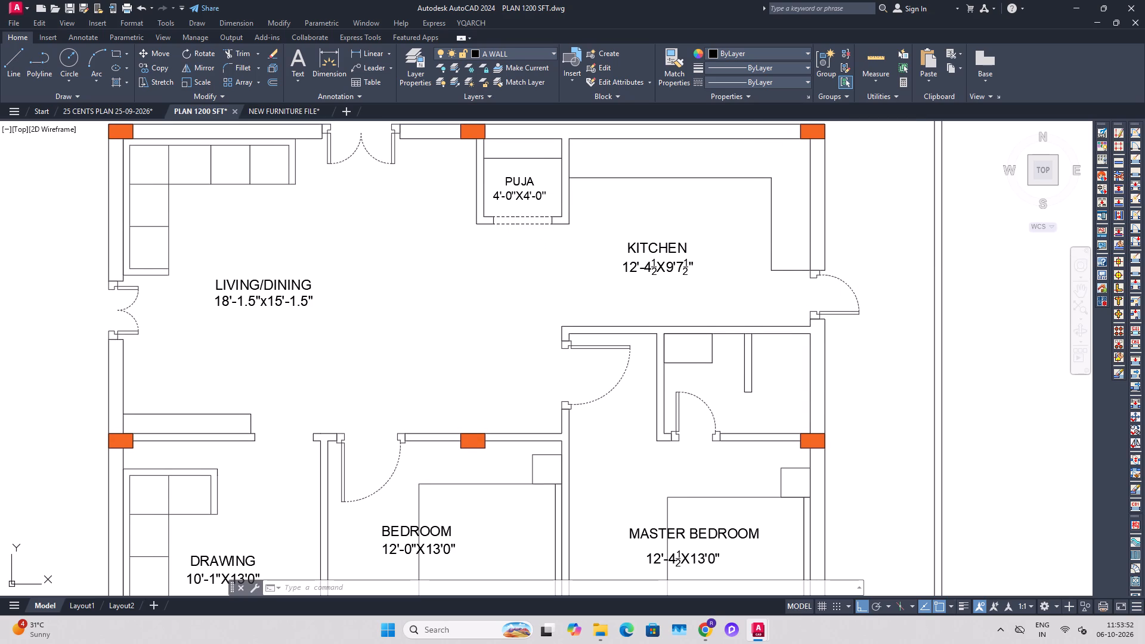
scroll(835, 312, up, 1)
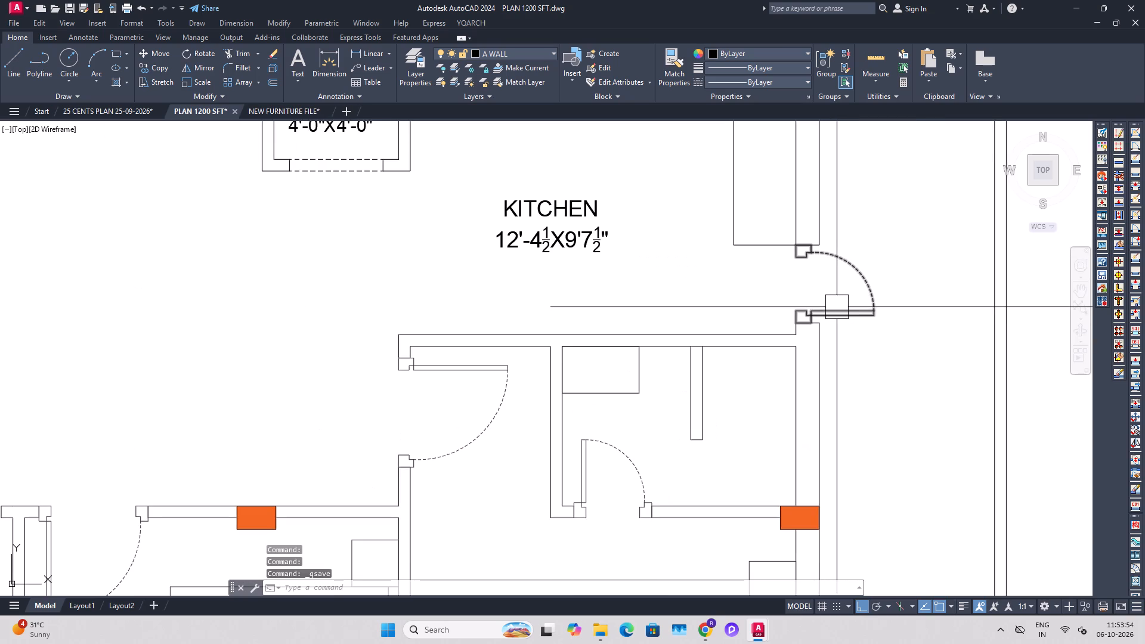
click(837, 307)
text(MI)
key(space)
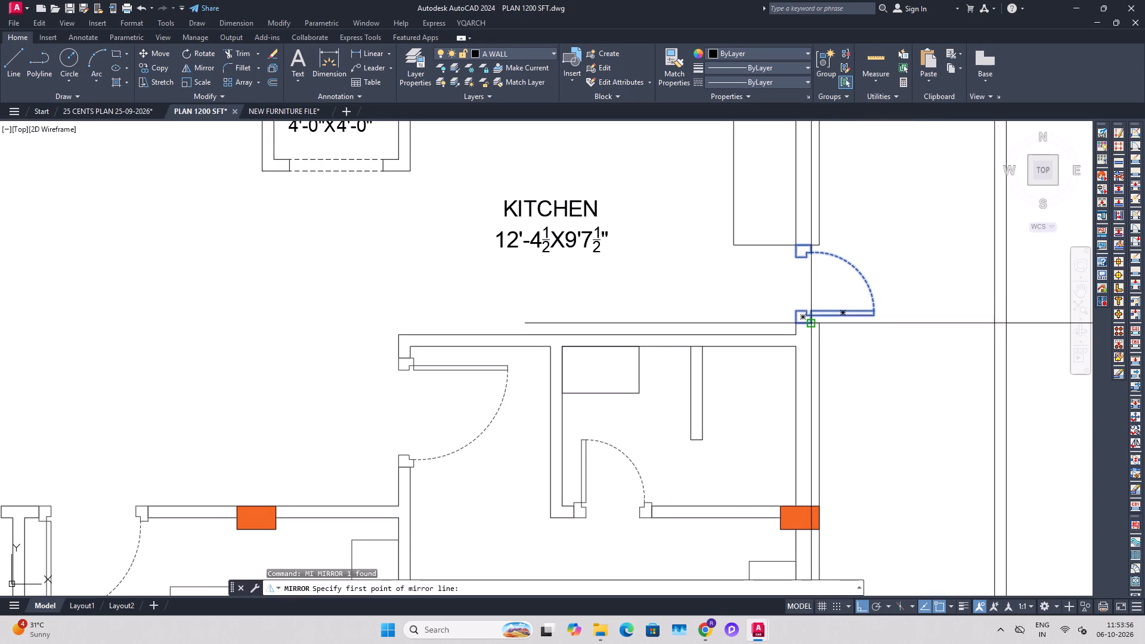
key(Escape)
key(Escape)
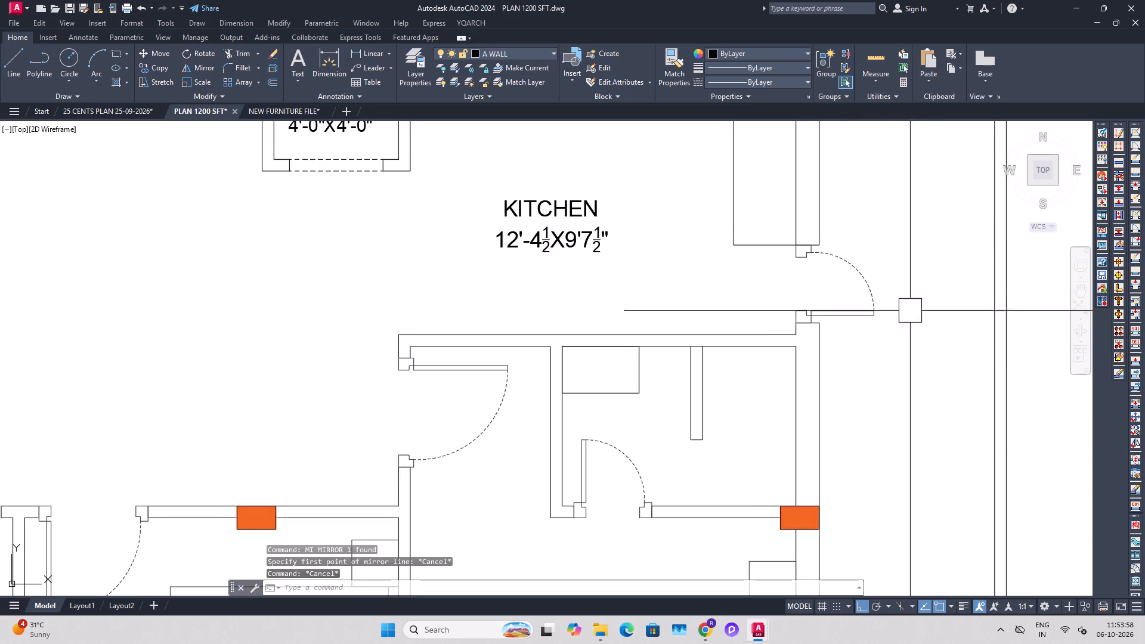
Save the house plan drawing again.
scroll(744, 306, down, 3)
middle_drag(759, 376, 779, 352)
key(ctrl+s)
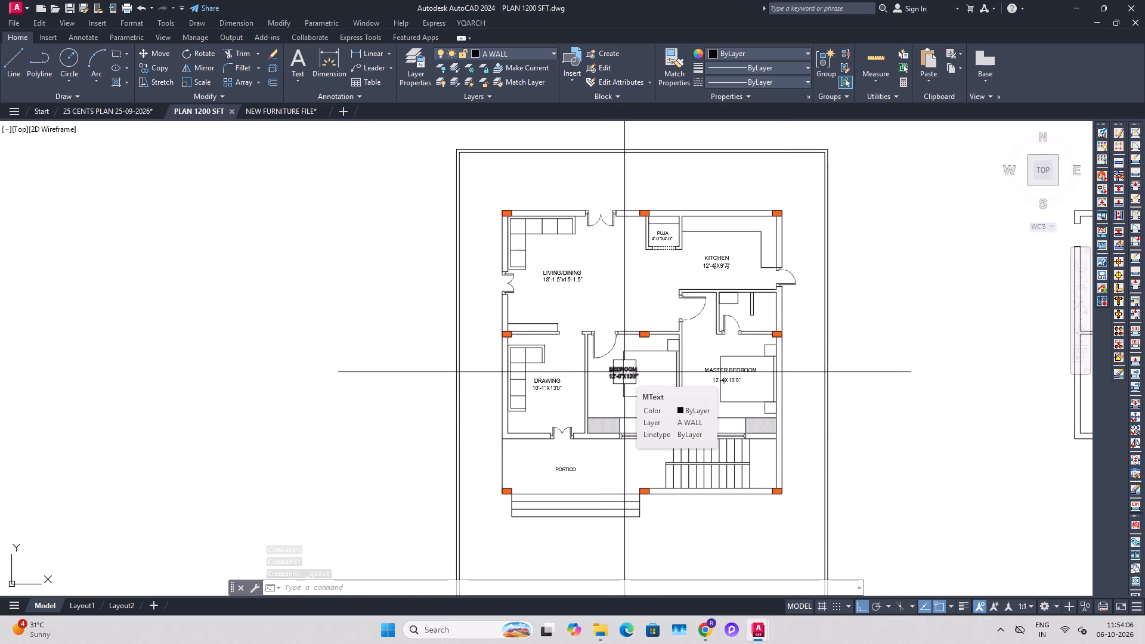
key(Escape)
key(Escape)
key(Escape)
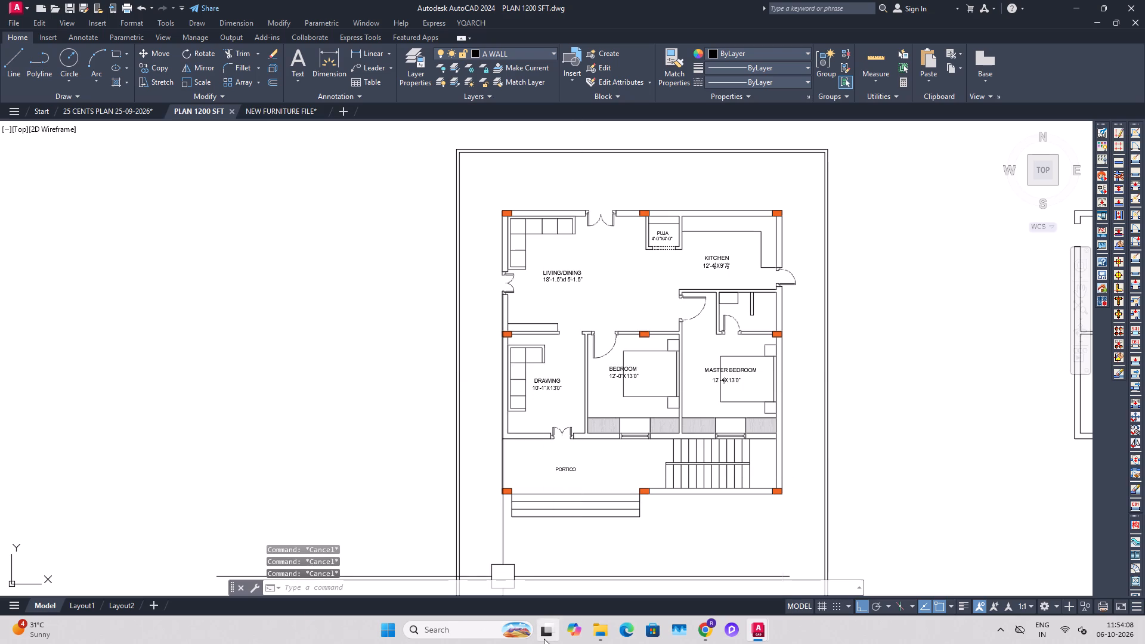
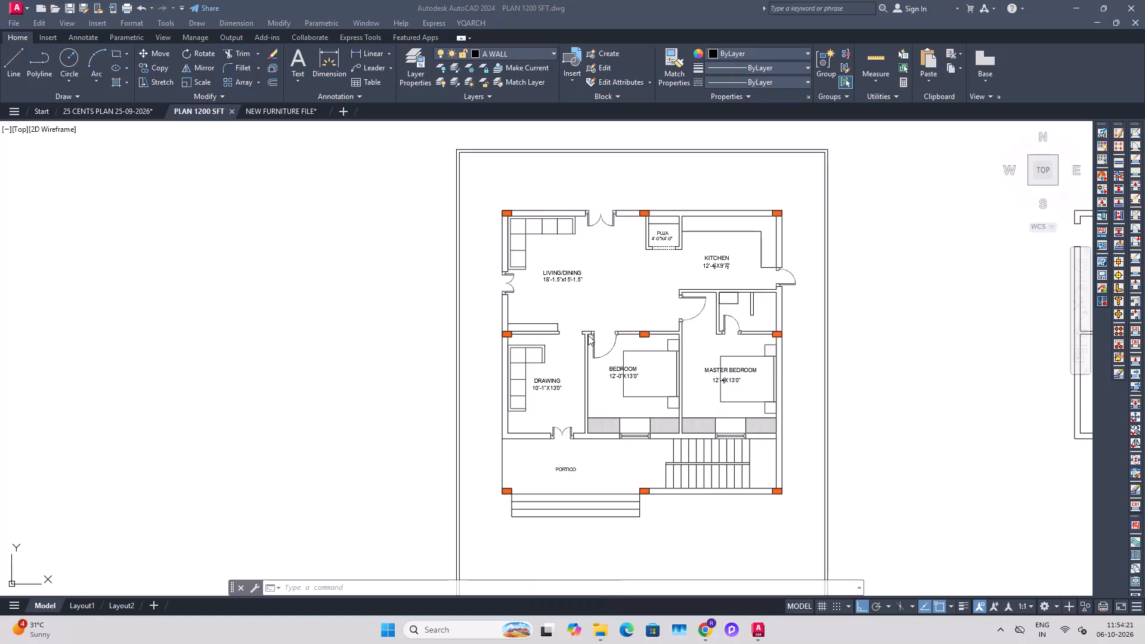
Save the house plan drawing.
scroll(587, 336, up, 2)
key(ctrl+s)
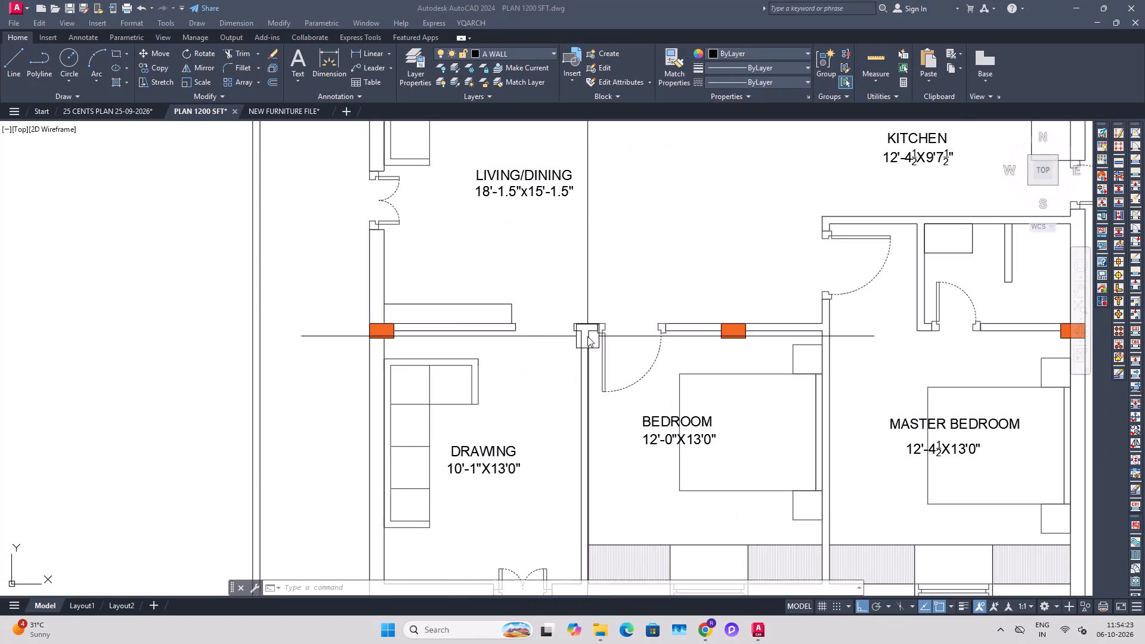
middle_drag(747, 383, 645, 406)
scroll(626, 405, down, 3)
middle_drag(796, 410, 731, 406)
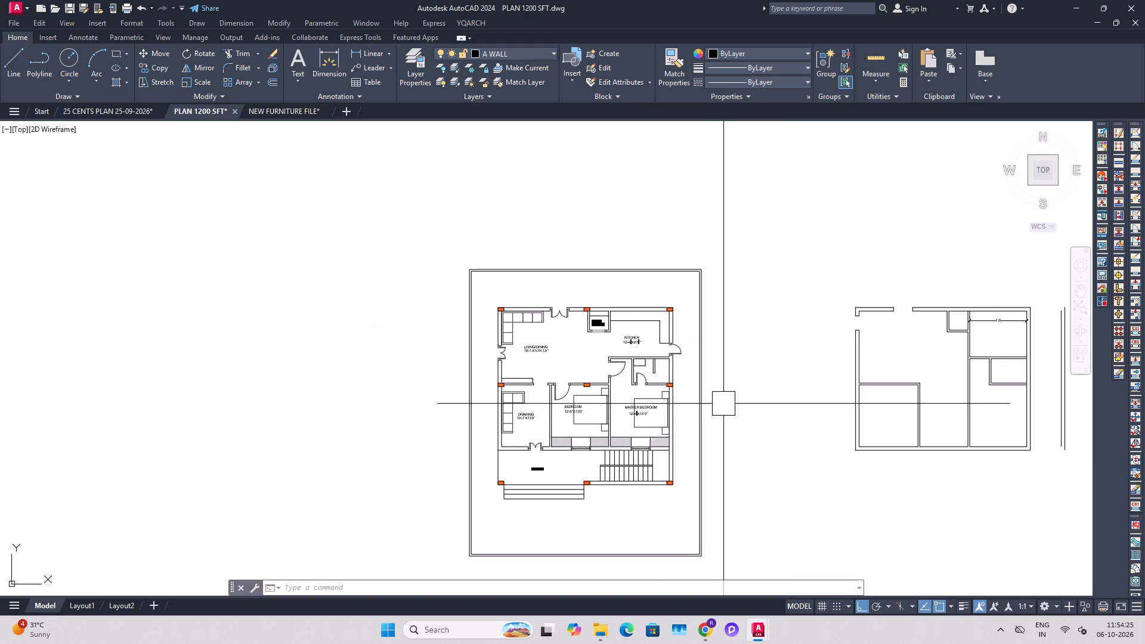
key(Escape)
key(Escape)
key(ctrl+s)
Draw a short line across the thickness of the front compound wall at its midpoint, below the portico.
middle_drag(587, 480, 648, 384)
scroll(647, 478, up, 2)
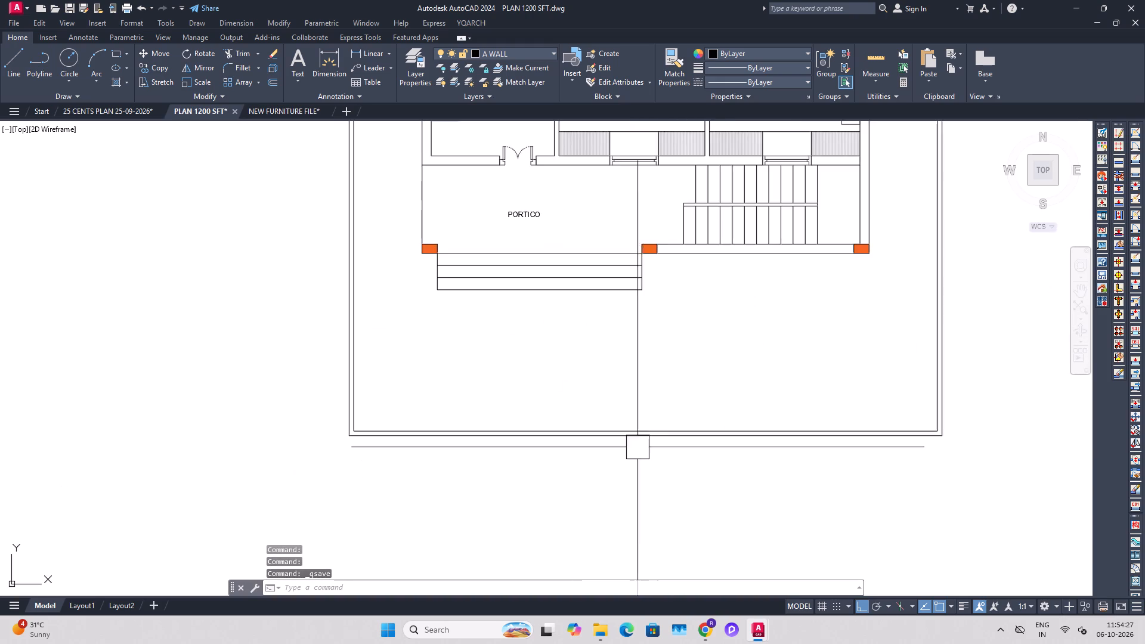
scroll(632, 442, up, 1)
middle_drag(653, 465, 676, 487)
key(l)
key(space)
scroll(712, 445, down, 1)
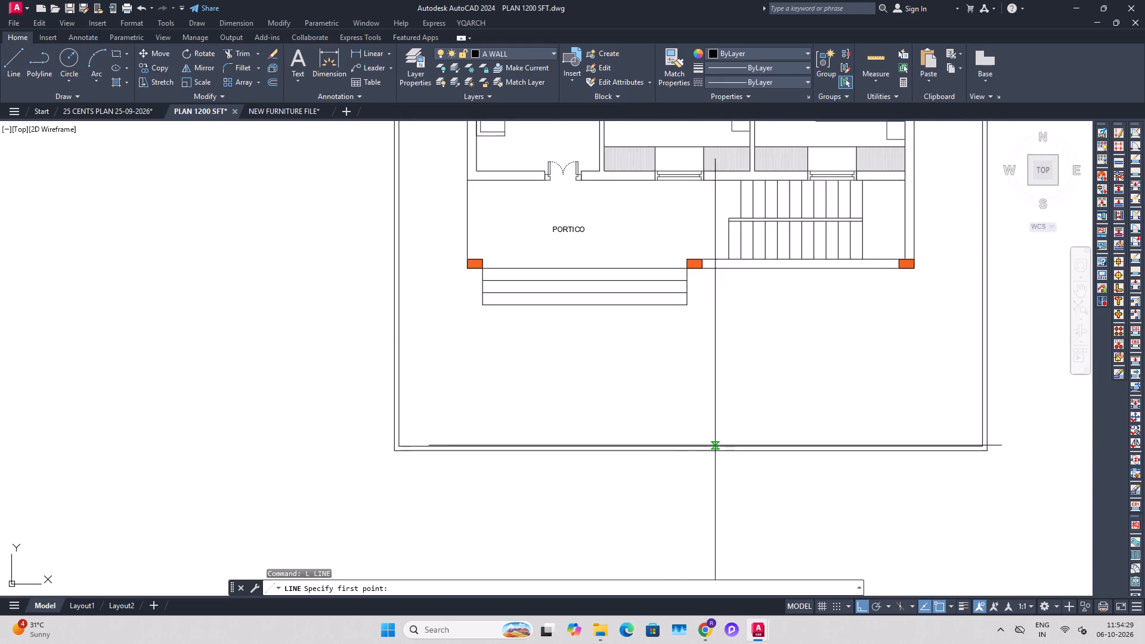
middle_drag(740, 445, 683, 454)
scroll(677, 452, up, 2)
scroll(592, 465, down, 2)
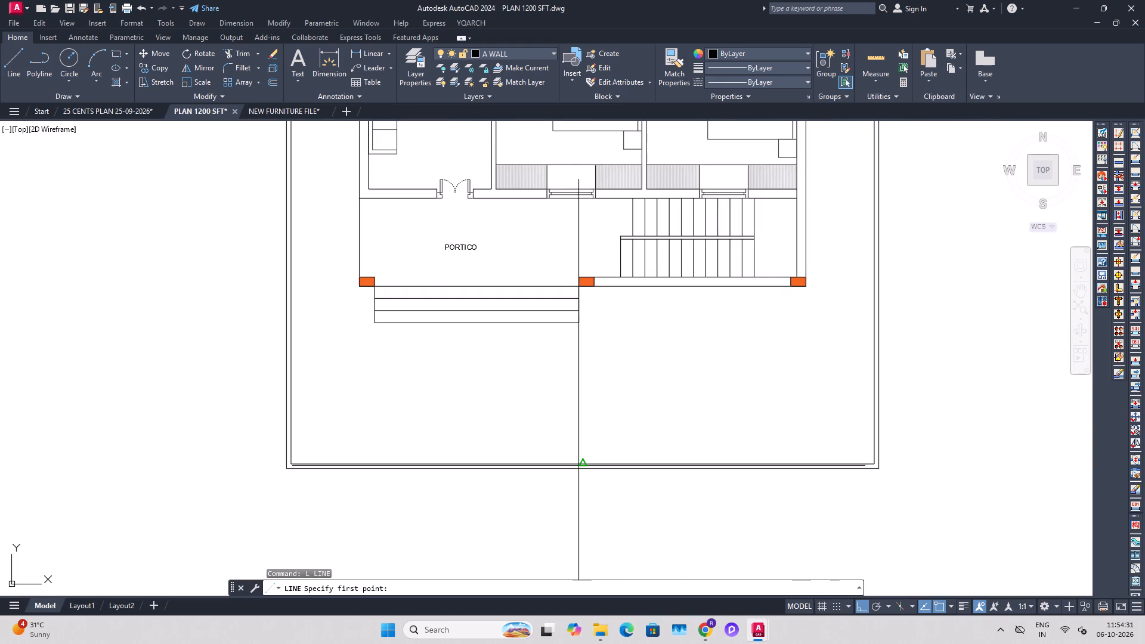
scroll(583, 466, up, 4)
click(581, 460)
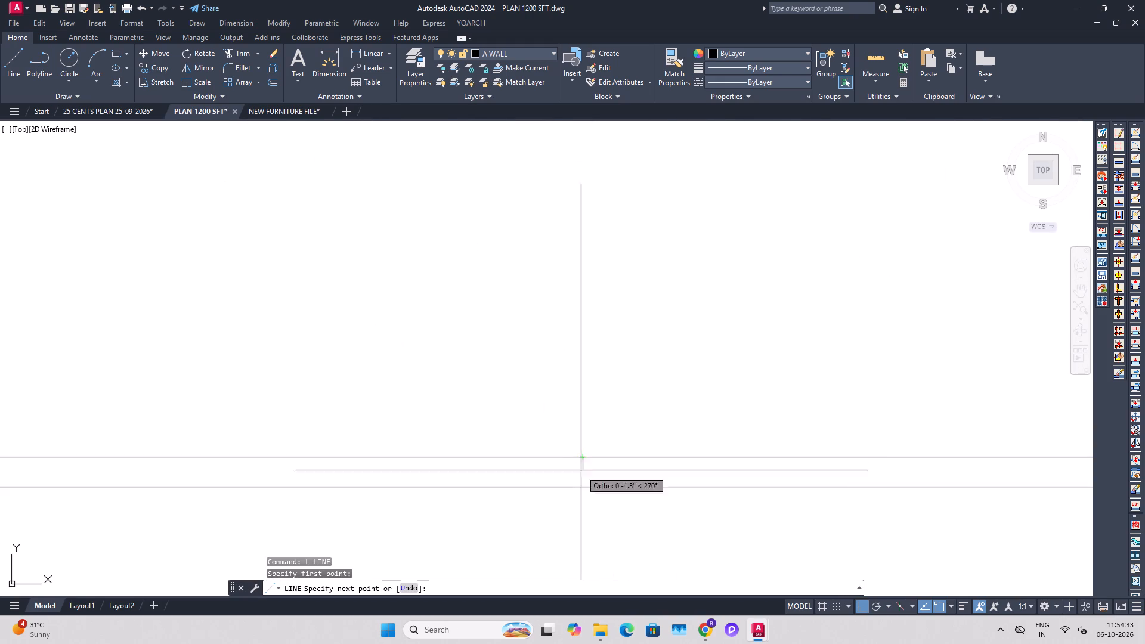
click(581, 489)
key(Escape)
key(Escape)
Offset the short midpoint line 5' to both sides to mark the gate jambs.
text(O)
key(space)
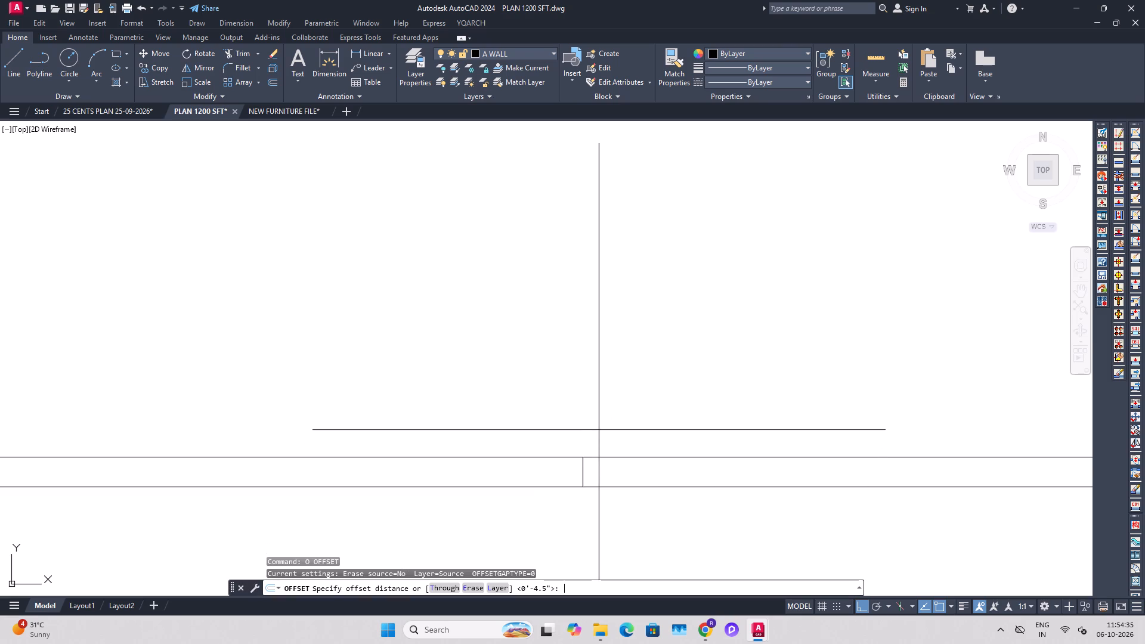
text(5')
key(Return)
click(581, 477)
click(517, 470)
click(582, 474)
click(682, 439)
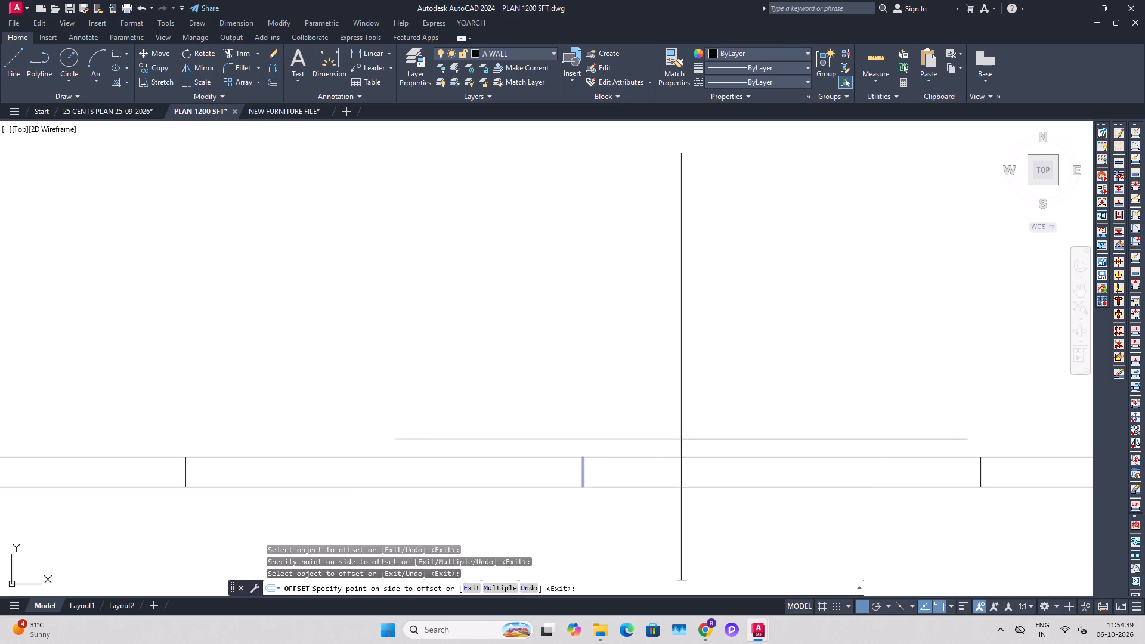
key(Escape)
key(Escape)
Trim the front compound wall lines between the two jamb lines to open the gate gap.
key(t)
key(r)
key(space)
click(679, 367)
click(538, 524)
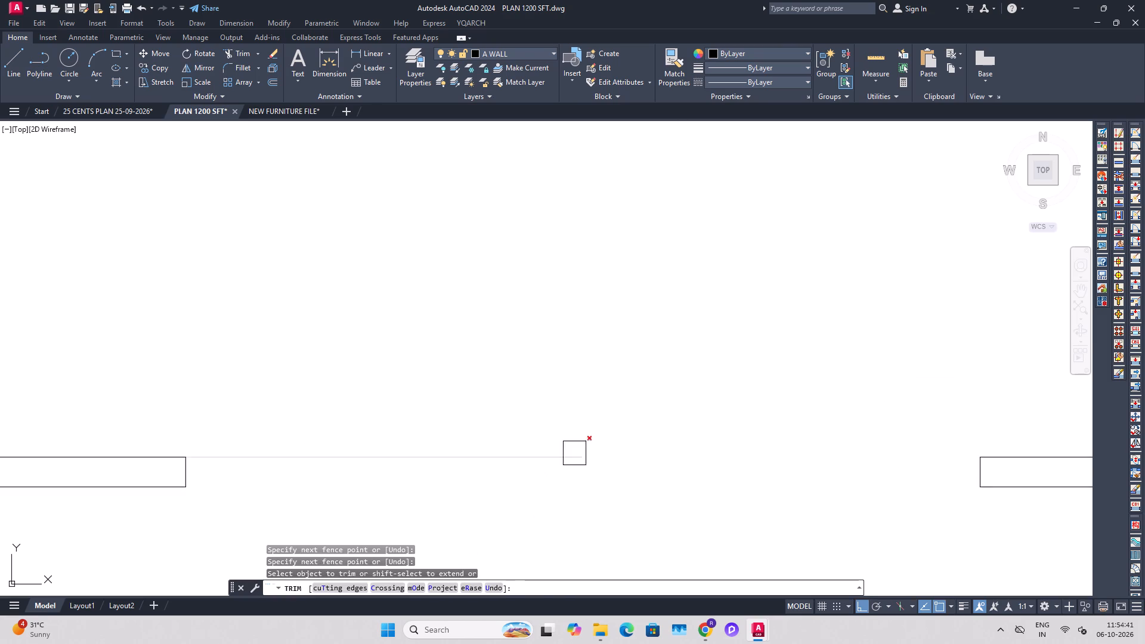
click(574, 453)
key(Escape)
key(Escape)
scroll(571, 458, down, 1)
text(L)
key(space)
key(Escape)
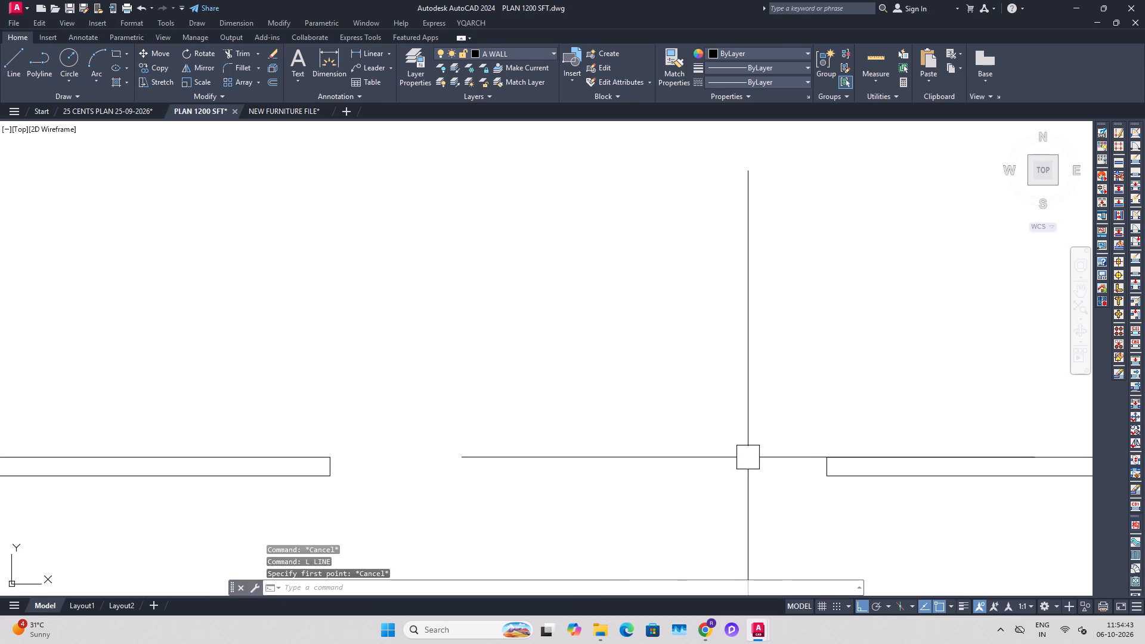
Offset the right jamb line 5' into the gate opening to mark its centre line.
key(o)
key(space)
text(5')
key(Return)
scroll(816, 479, up, 1)
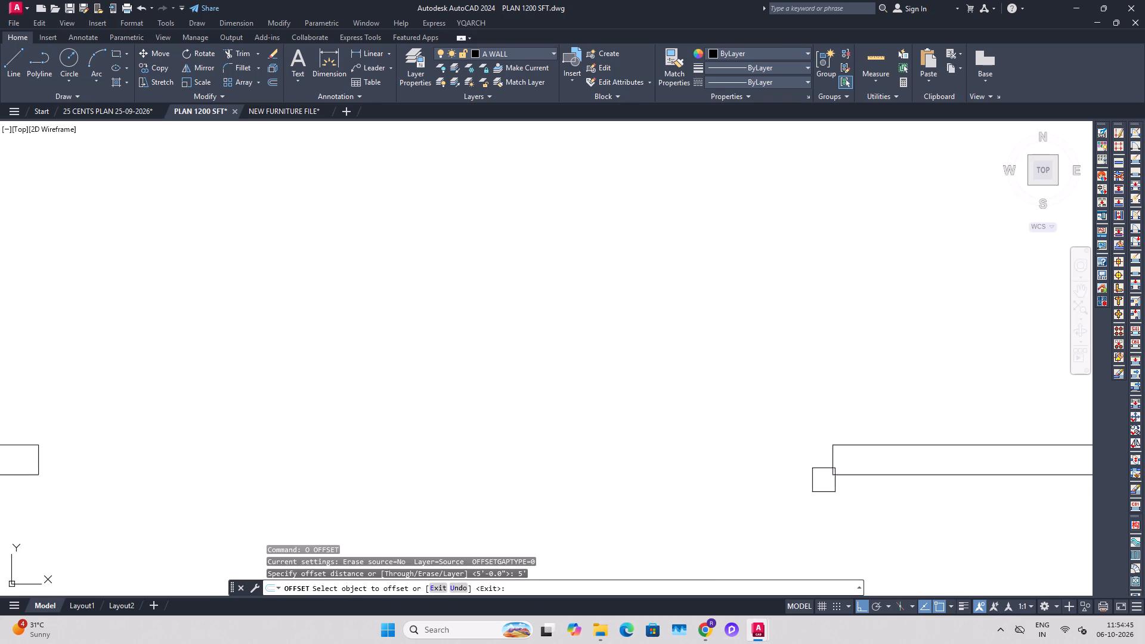
scroll(832, 480, up, 1)
drag(834, 449, 822, 449)
click(575, 441)
key(Escape)
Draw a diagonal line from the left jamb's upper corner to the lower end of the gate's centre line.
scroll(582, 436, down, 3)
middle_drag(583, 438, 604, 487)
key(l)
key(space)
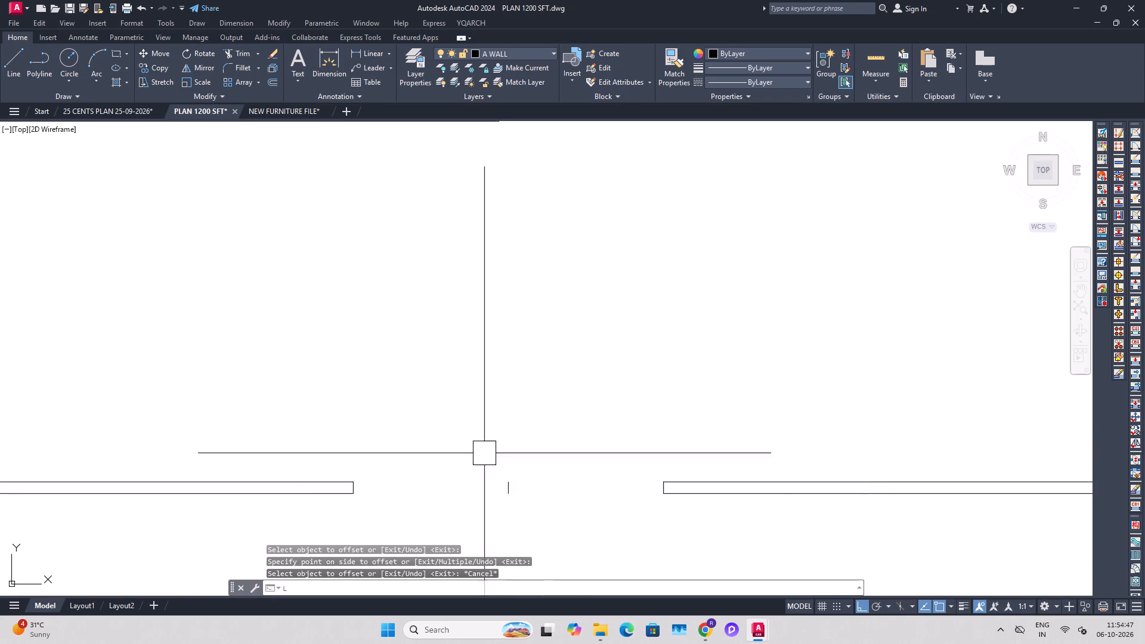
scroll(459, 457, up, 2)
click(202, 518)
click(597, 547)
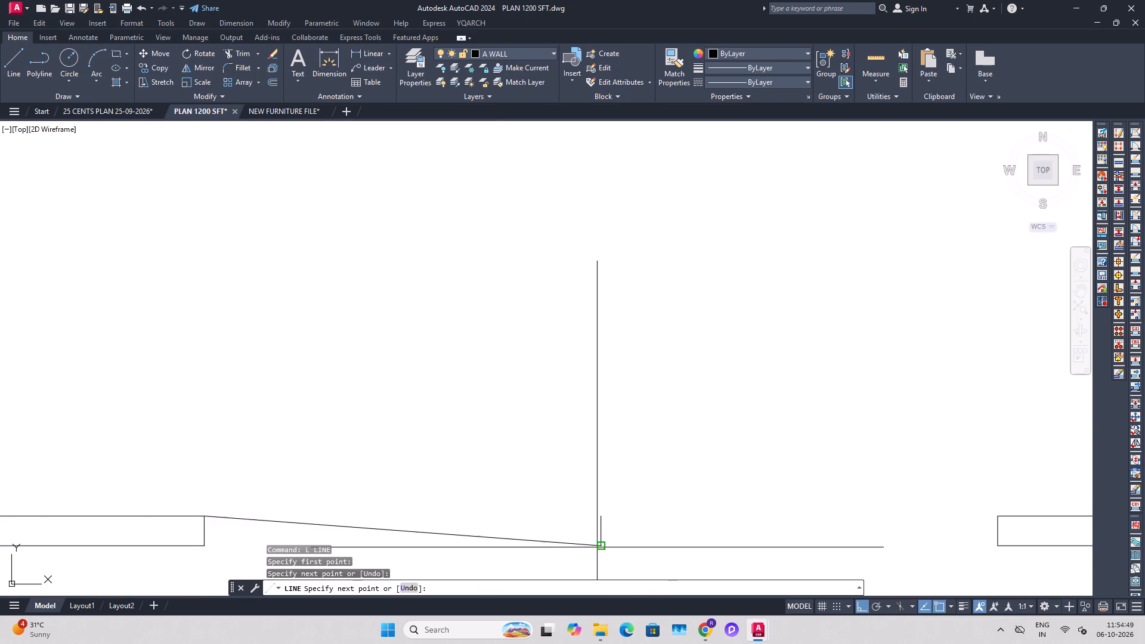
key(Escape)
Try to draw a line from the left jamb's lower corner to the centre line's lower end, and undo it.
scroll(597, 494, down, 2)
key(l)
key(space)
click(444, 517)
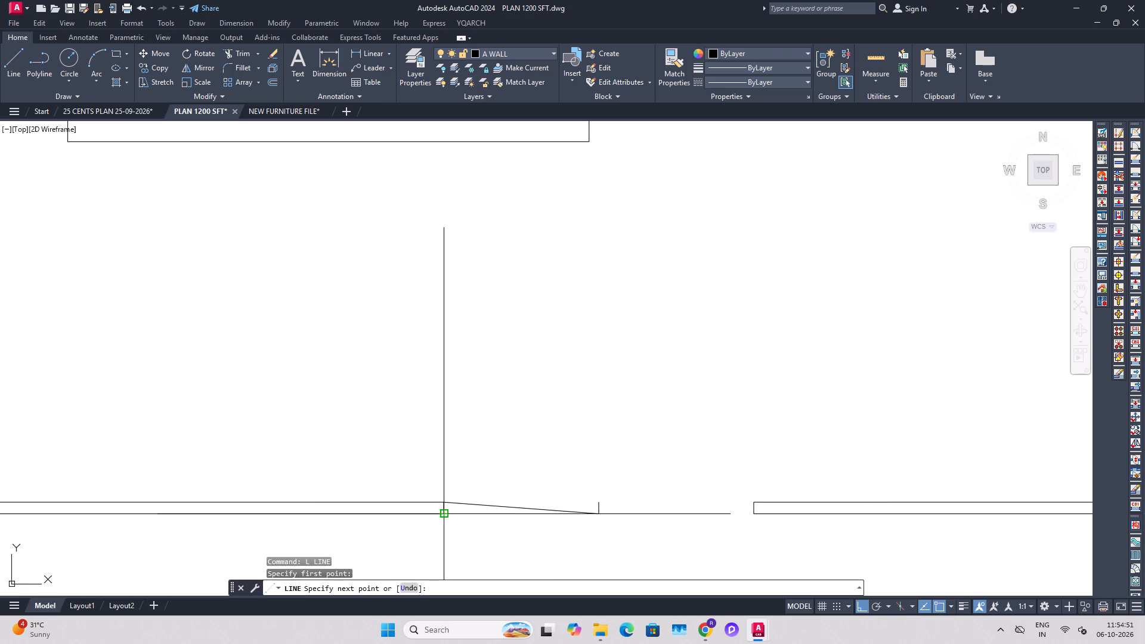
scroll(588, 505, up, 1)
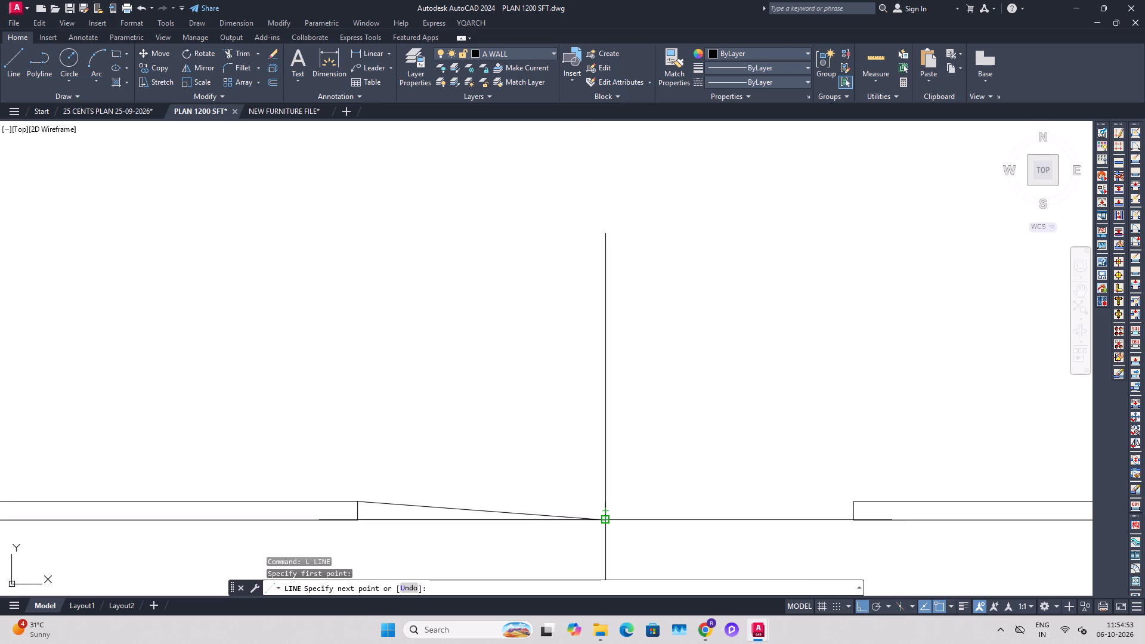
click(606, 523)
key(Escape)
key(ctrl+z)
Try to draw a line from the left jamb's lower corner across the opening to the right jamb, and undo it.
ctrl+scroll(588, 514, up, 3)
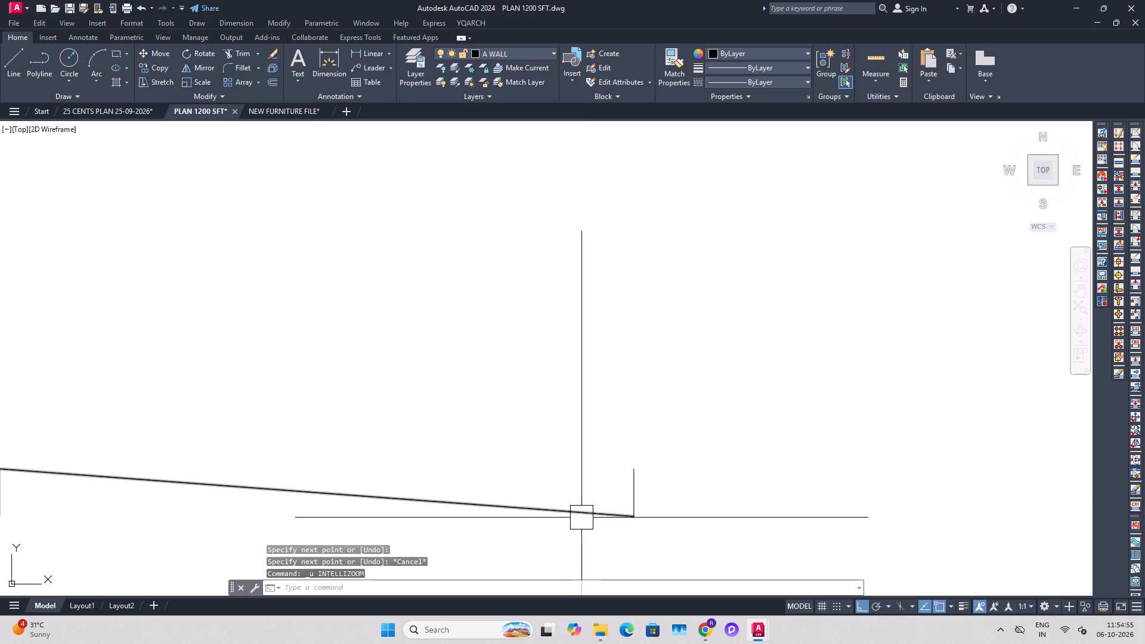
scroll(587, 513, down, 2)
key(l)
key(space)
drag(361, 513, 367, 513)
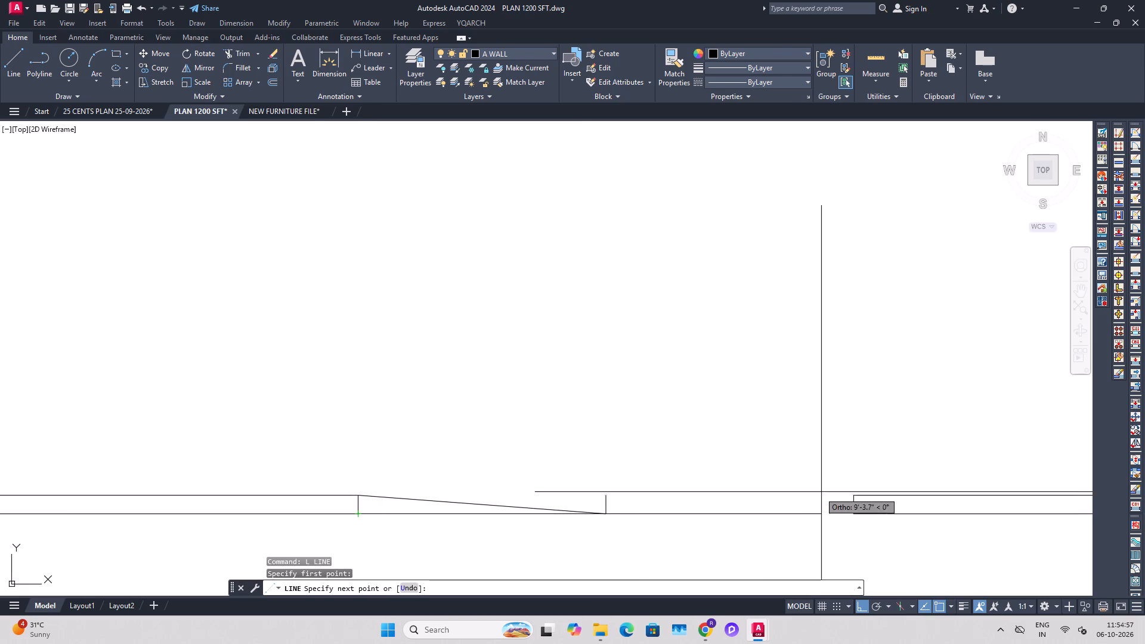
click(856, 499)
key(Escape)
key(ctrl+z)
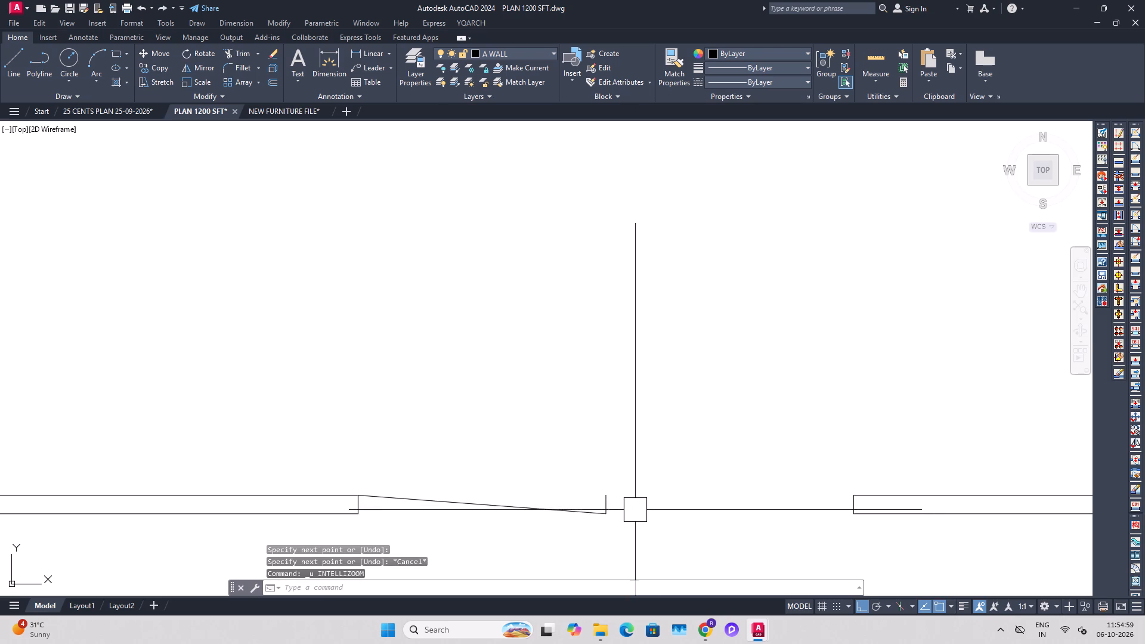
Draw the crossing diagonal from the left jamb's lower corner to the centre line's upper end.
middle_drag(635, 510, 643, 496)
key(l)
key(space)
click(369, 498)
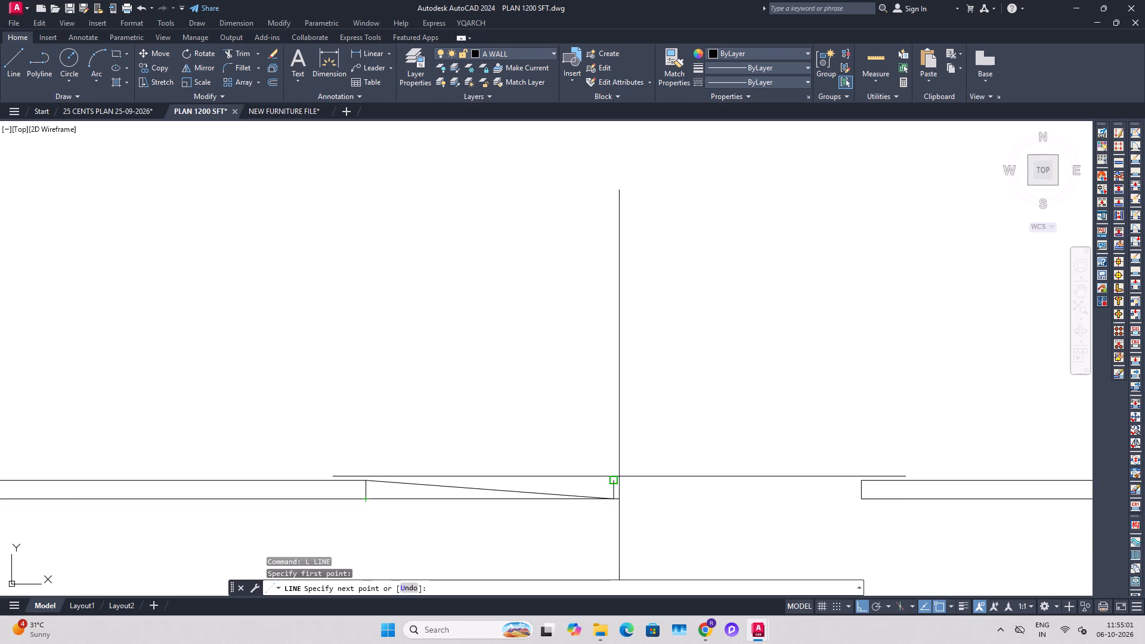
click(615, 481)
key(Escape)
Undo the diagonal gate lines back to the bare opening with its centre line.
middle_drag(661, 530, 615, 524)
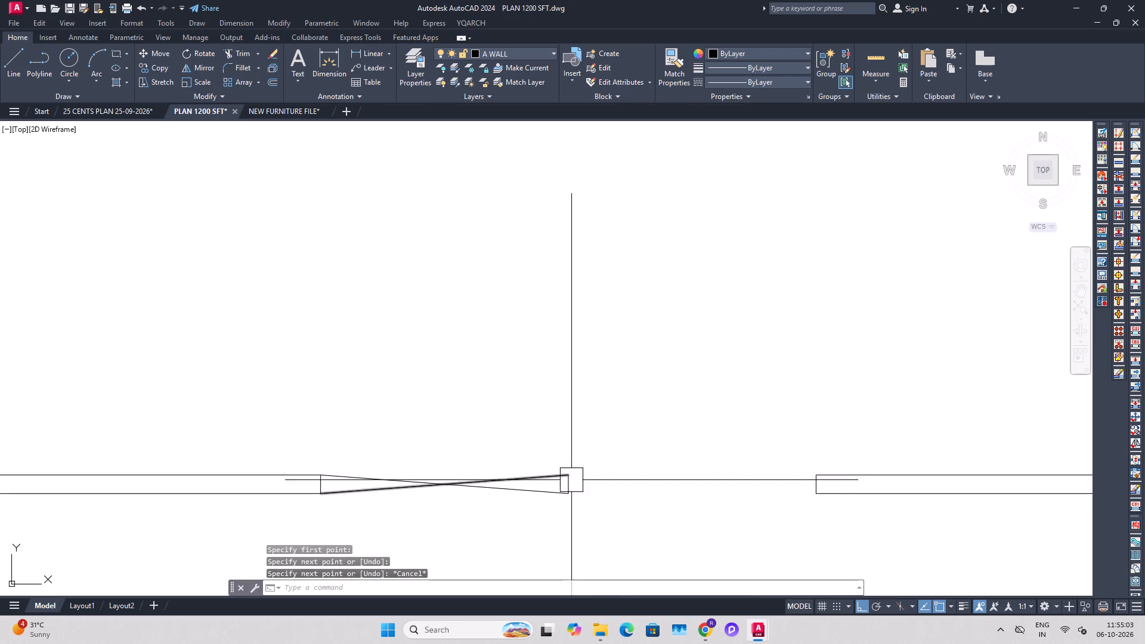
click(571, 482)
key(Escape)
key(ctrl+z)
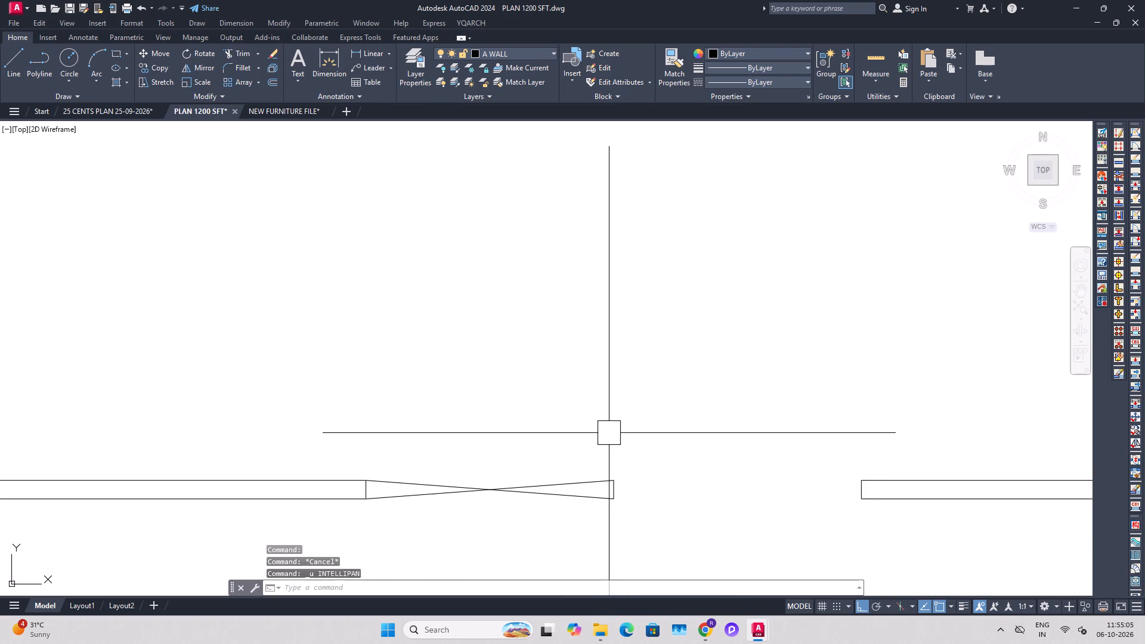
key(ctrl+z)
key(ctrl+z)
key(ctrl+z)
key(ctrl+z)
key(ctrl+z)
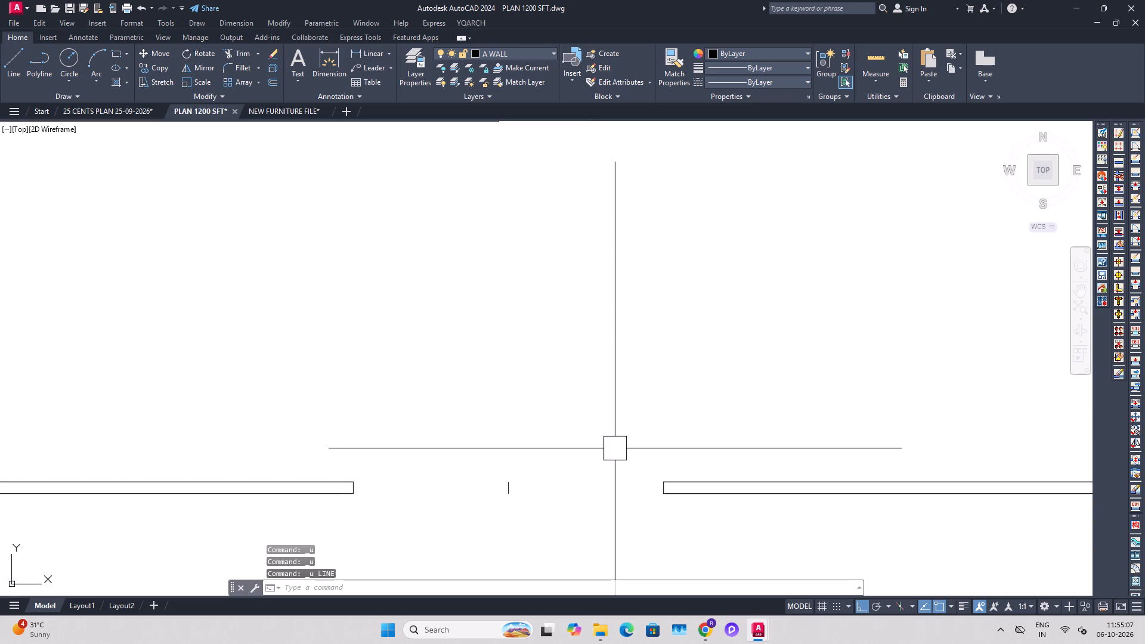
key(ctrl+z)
Draw a diagonal line from the upper end of the gate's centre line to the left jamb's lower corner.
scroll(592, 469, down, 1)
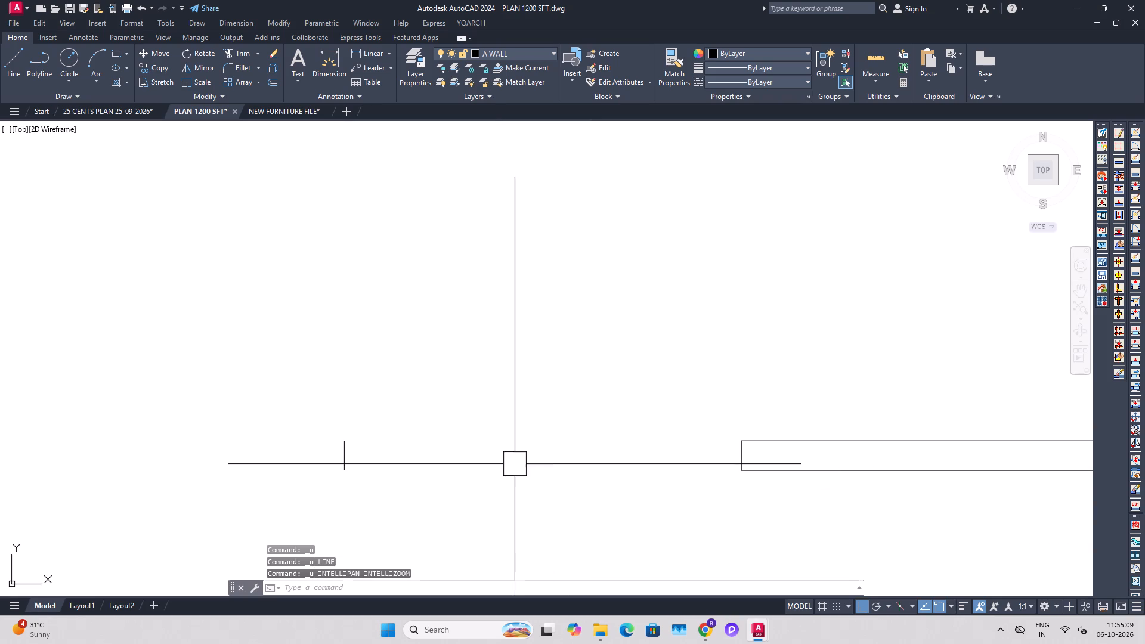
scroll(583, 462, down, 1)
middle_drag(476, 460, 489, 460)
key(l)
key(space)
scroll(466, 463, up, 1)
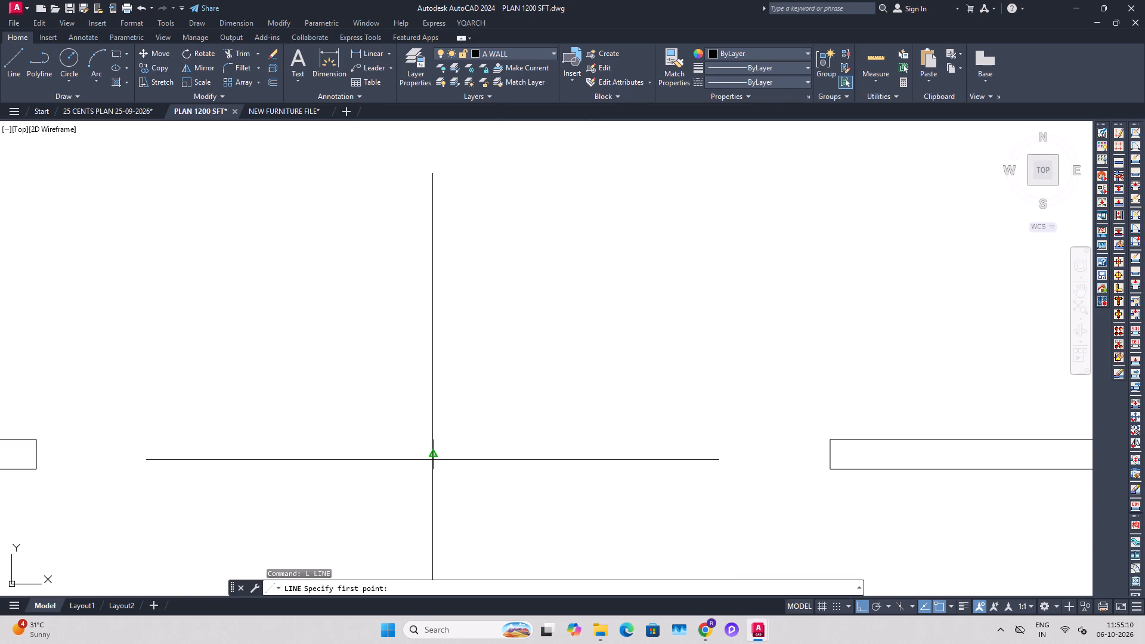
click(433, 443)
middle_drag(386, 450, 553, 458)
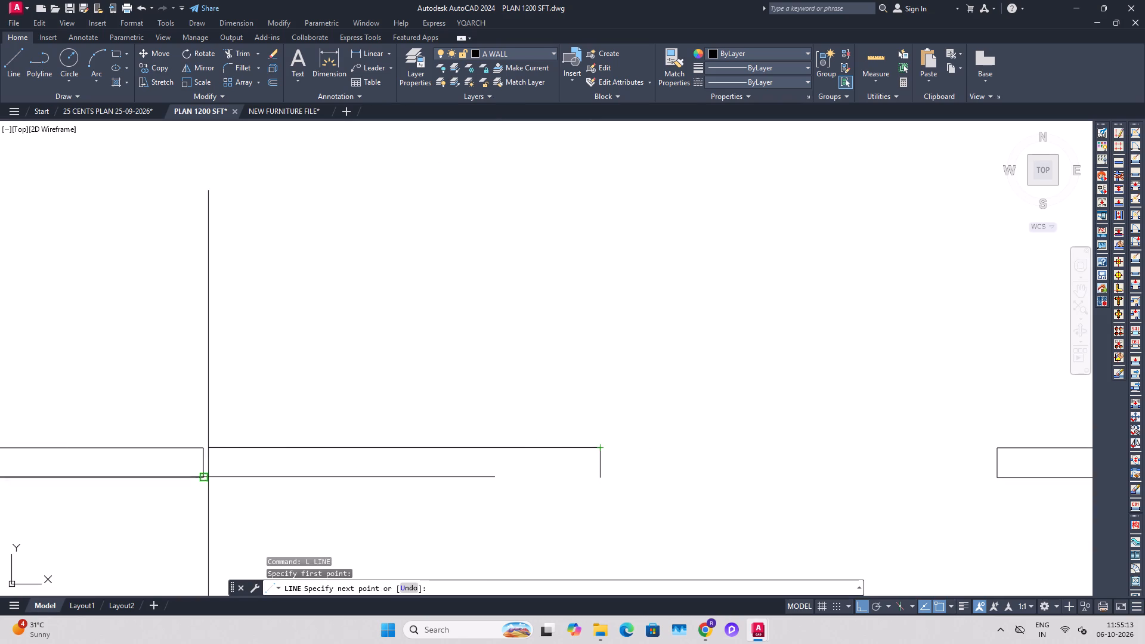
click(202, 479)
key(Escape)
key(Escape)
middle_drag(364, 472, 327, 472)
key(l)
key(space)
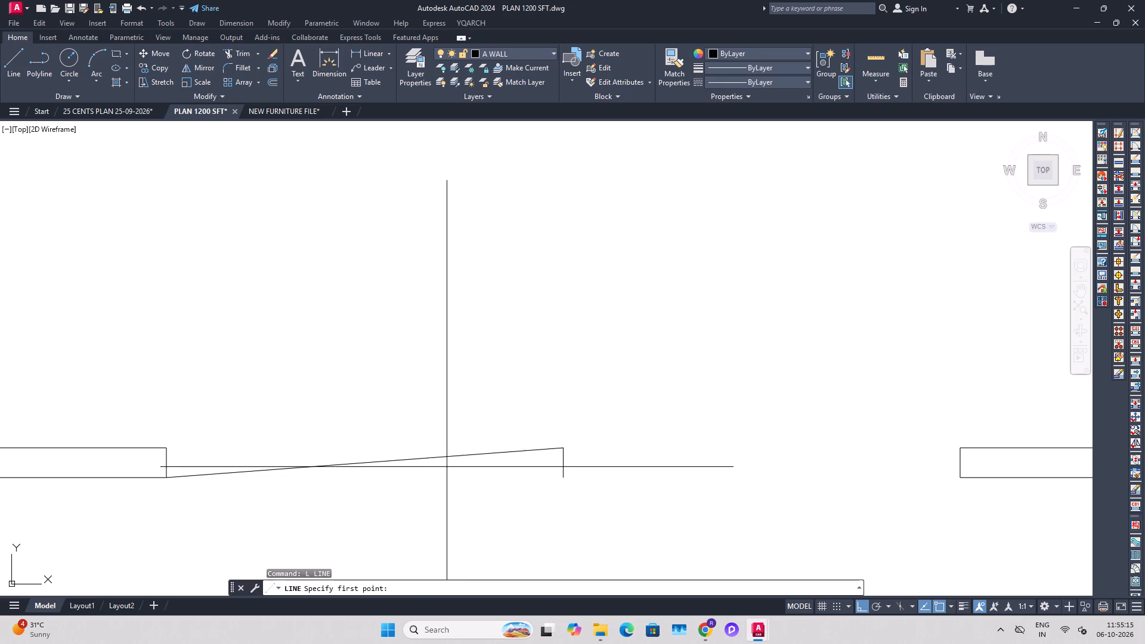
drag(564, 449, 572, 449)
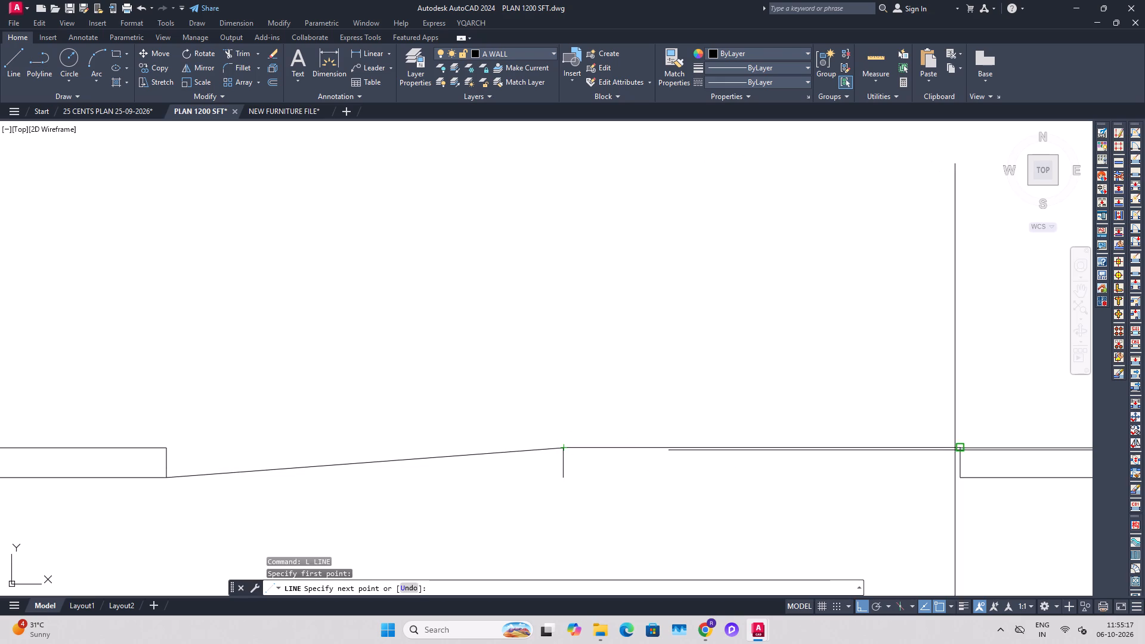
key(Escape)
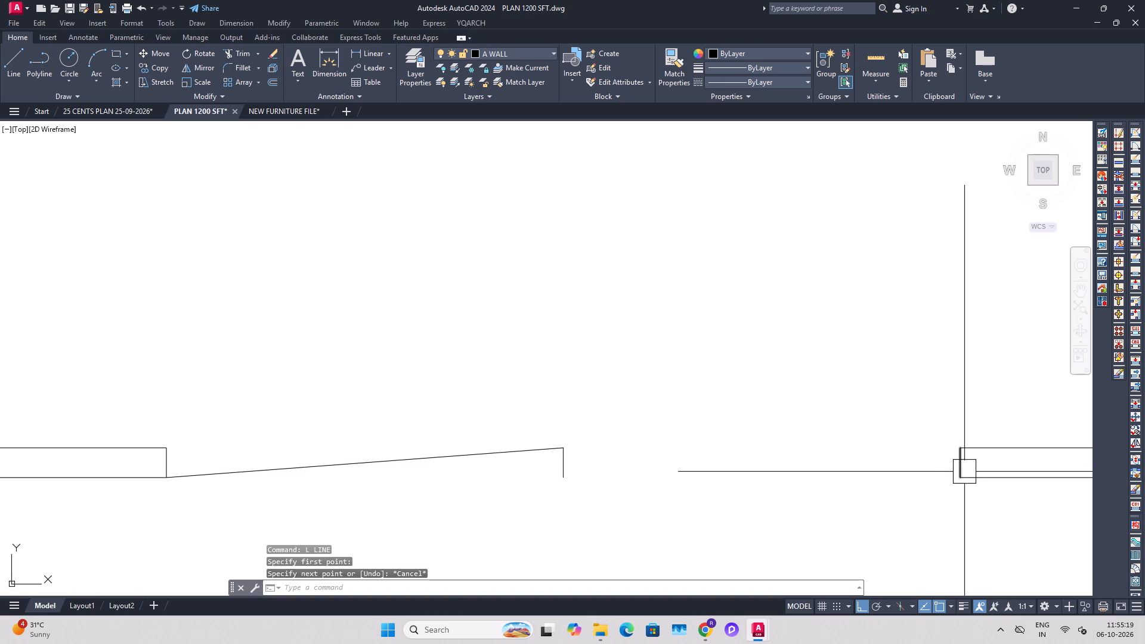
Draw a diagonal line from the right jamb's lower corner to the centre line's upper end.
key(l)
key(space)
click(958, 481)
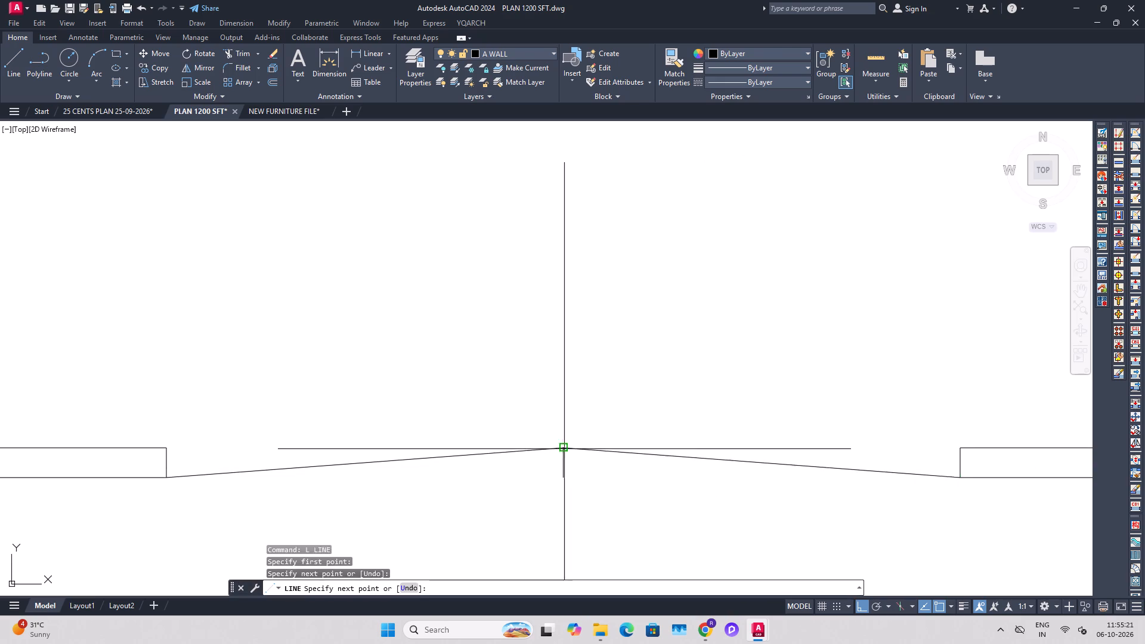
click(564, 449)
key(Escape)
key(Escape)
key(Escape)
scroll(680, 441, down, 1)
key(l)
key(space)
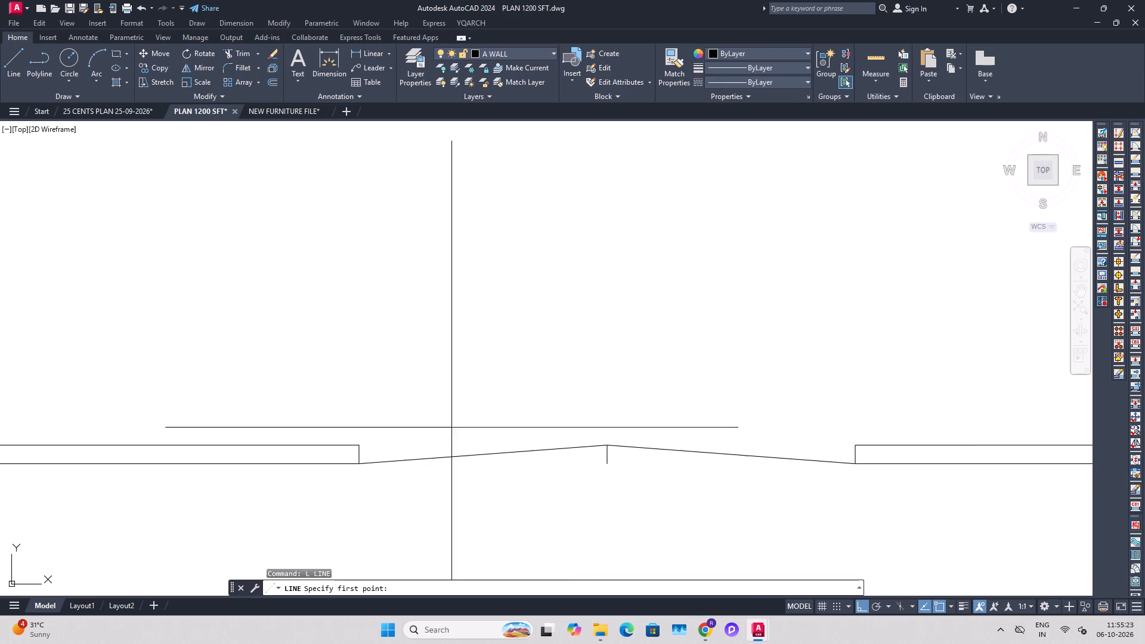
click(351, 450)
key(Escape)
Draw the crossing diagonal from the left jamb's upper corner to the centre line's lower end.
key(l)
key(space)
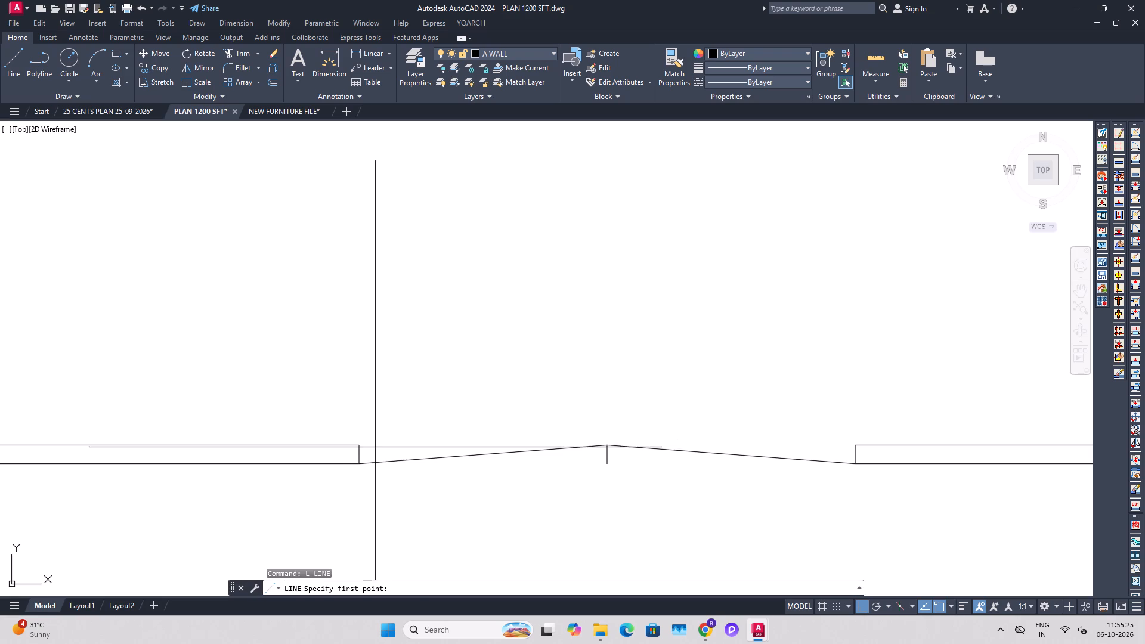
drag(361, 447, 368, 450)
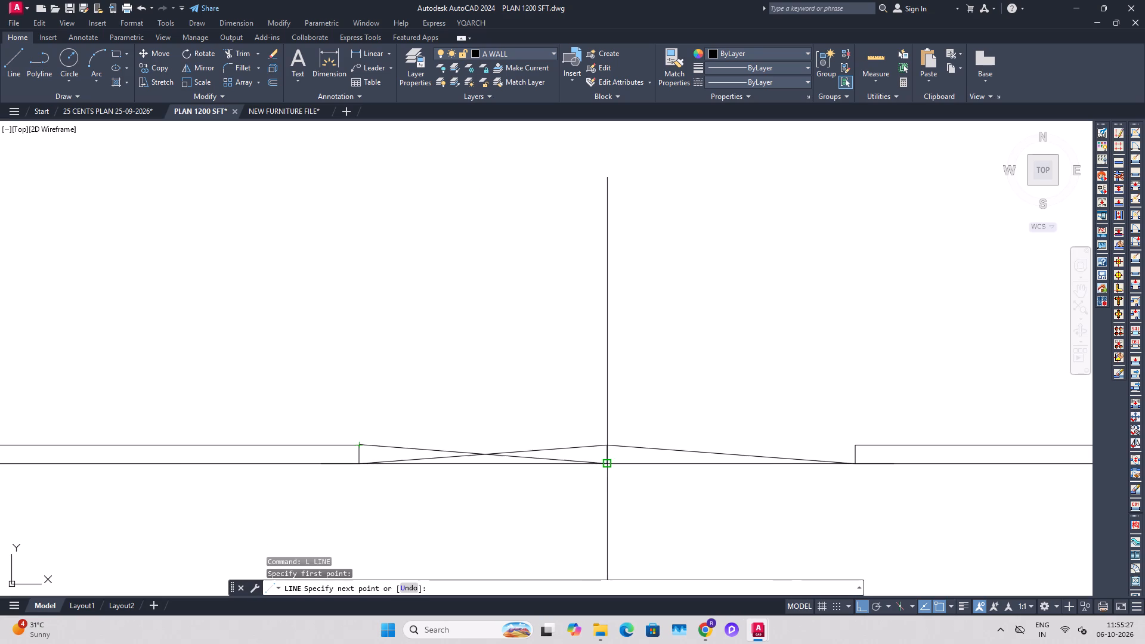
click(608, 462)
key(Escape)
key(Escape)
Draw the crossing diagonal from the right jamb's upper corner to the centre line's lower end.
middle_drag(710, 484, 713, 505)
key(l)
key(space)
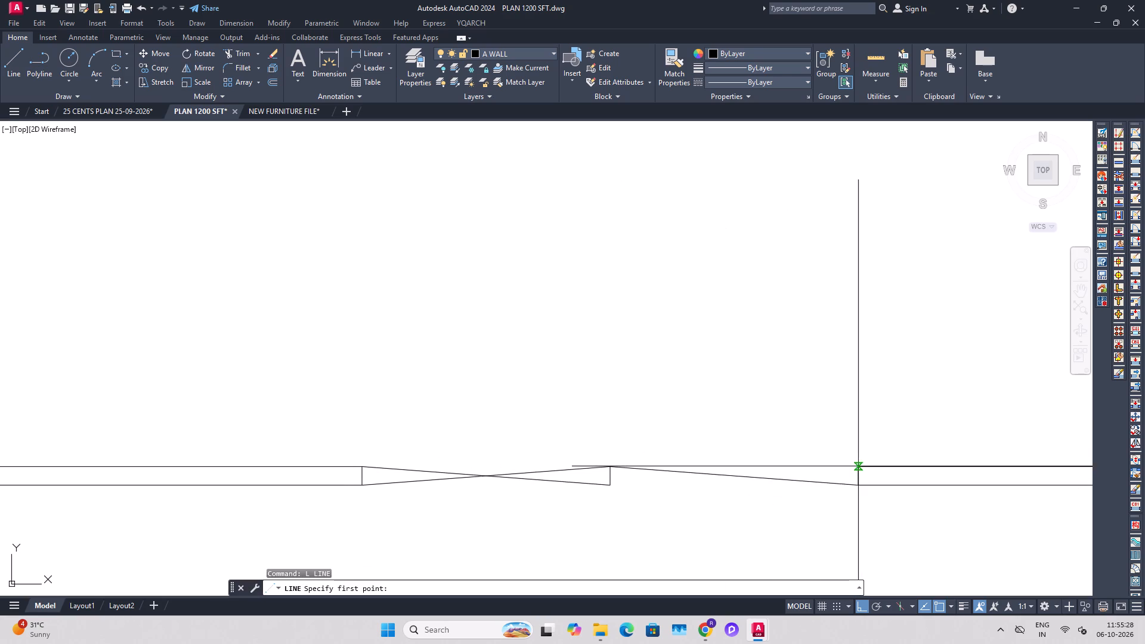
click(858, 466)
click(610, 481)
key(Escape)
key(Escape)
Delete the short centre line between the two crossed gate leaves.
scroll(616, 469, up, 1)
click(608, 484)
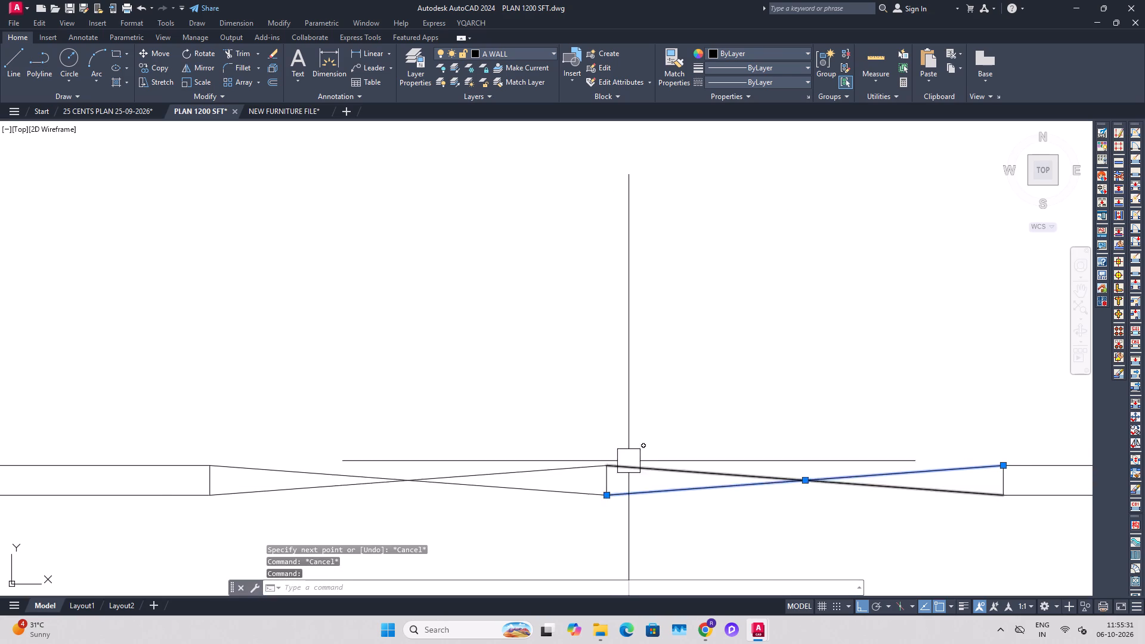
key(Escape)
scroll(616, 490, up, 1)
click(604, 476)
scroll(603, 478, down, 2)
key(Delete)
scroll(654, 412, down, 2)
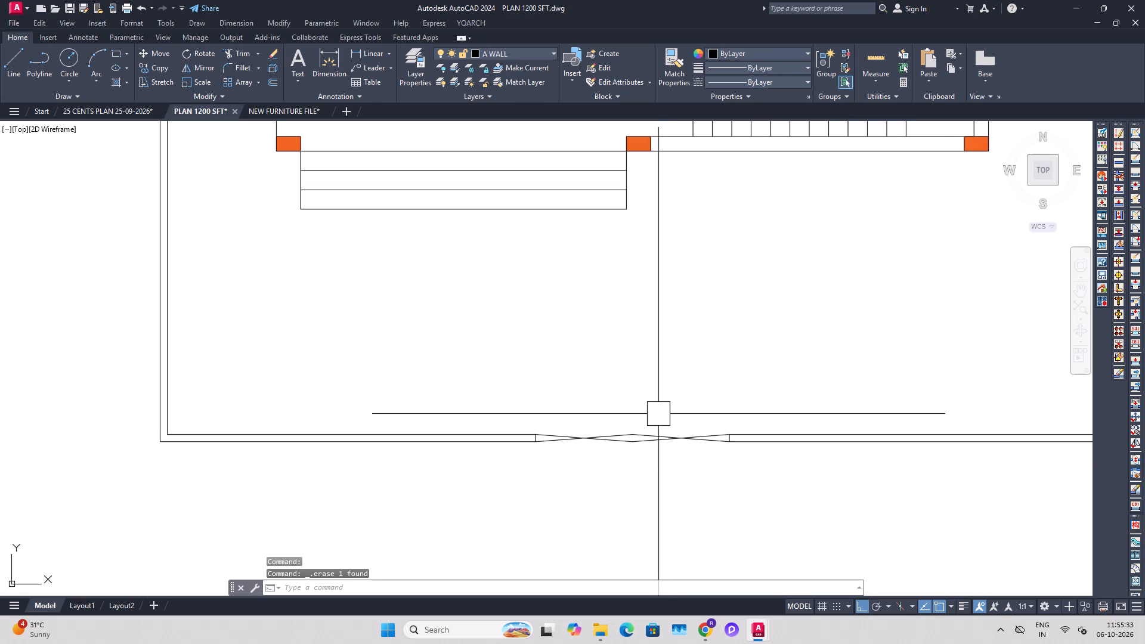
Undo the centre line deletion and the two crossing diagonals of the gate leaves.
middle_drag(660, 382, 660, 396)
key(ctrl+z)
key(ctrl+z)
key(ctrl+z)
key(ctrl+z)
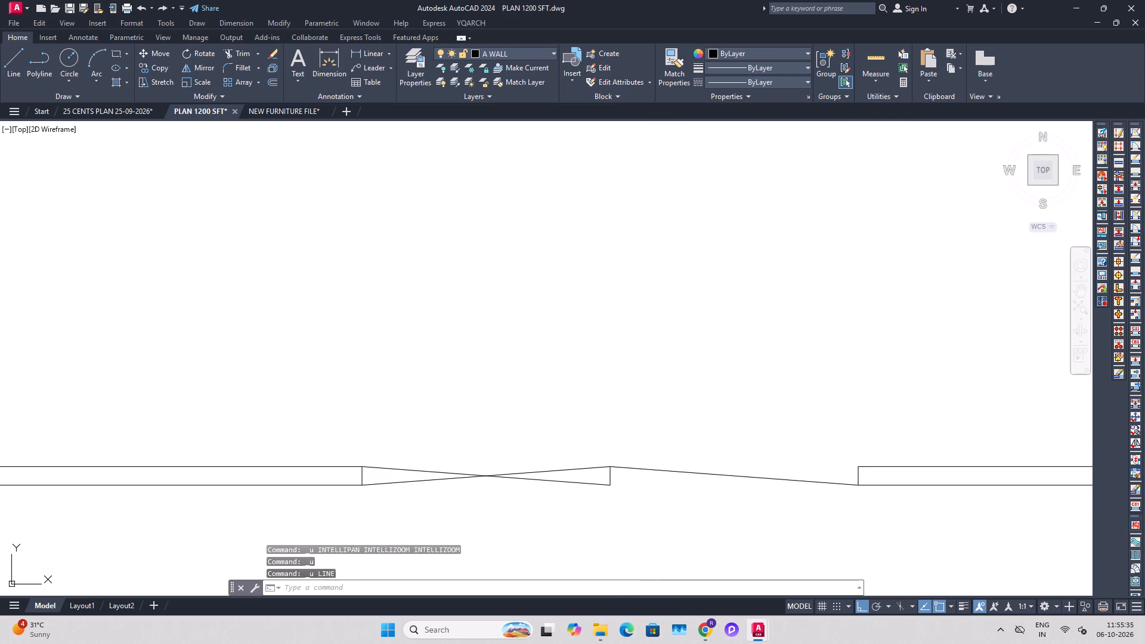
key(ctrl+z)
key(ctrl+z)
key(ctrl+z)
Delete the two remaining gate diagonals and the short centre line from the gate opening.
ctrl+click(648, 416)
click(586, 476)
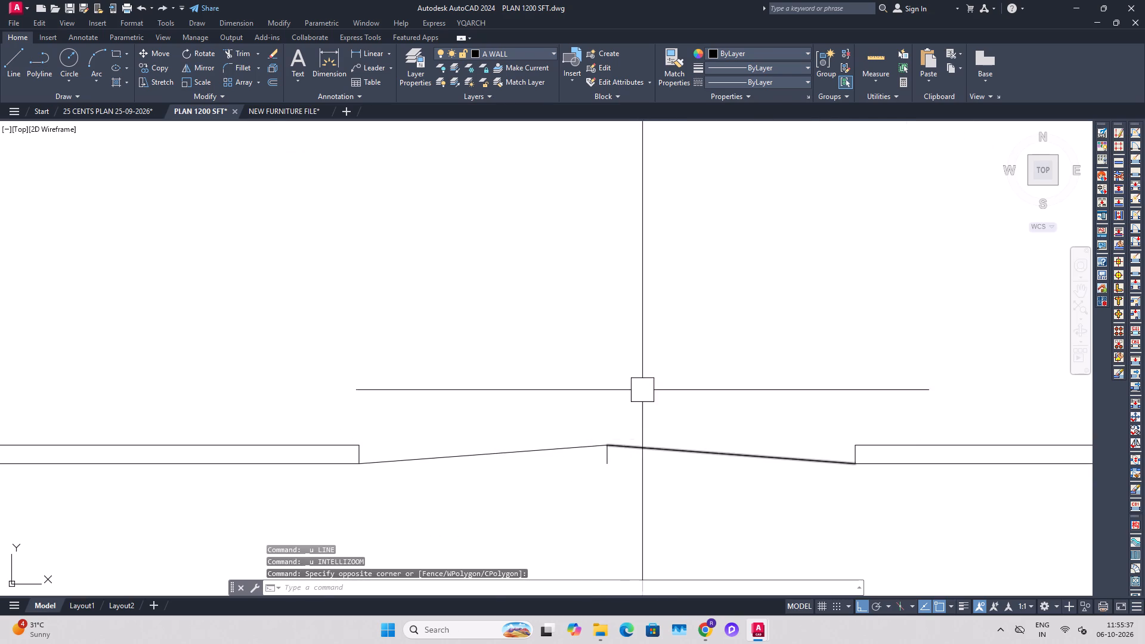
drag(645, 374, 562, 471)
click(524, 500)
key(Delete)
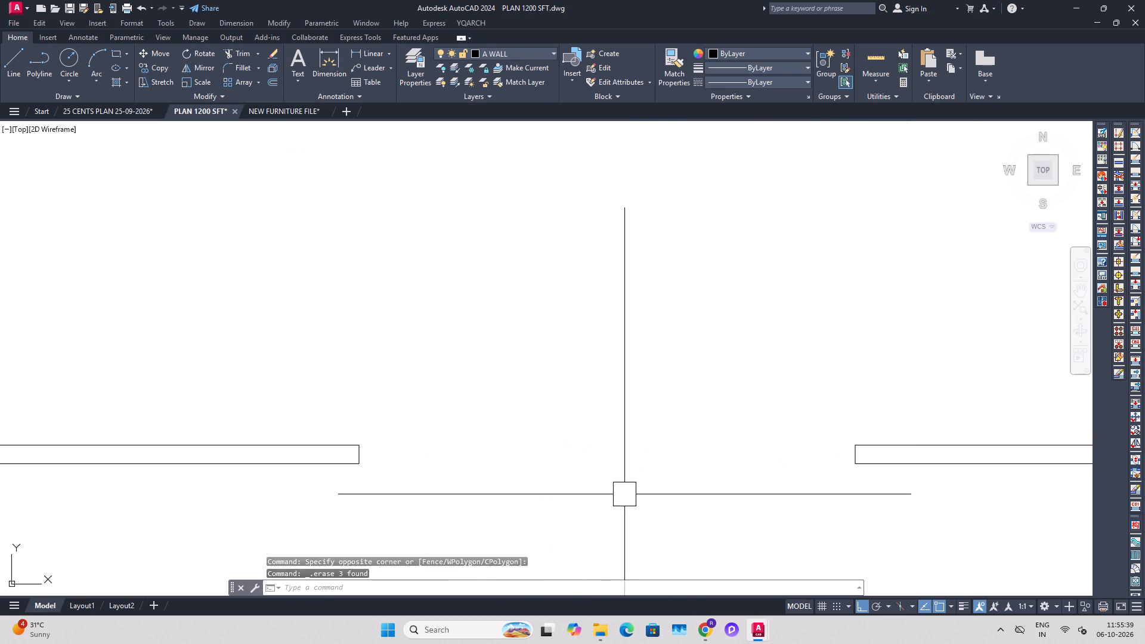
Draw two full-width diagonals crossing the gate opening, joining opposite upper and lower corners of the two jambs.
key(l)
key(space)
click(357, 448)
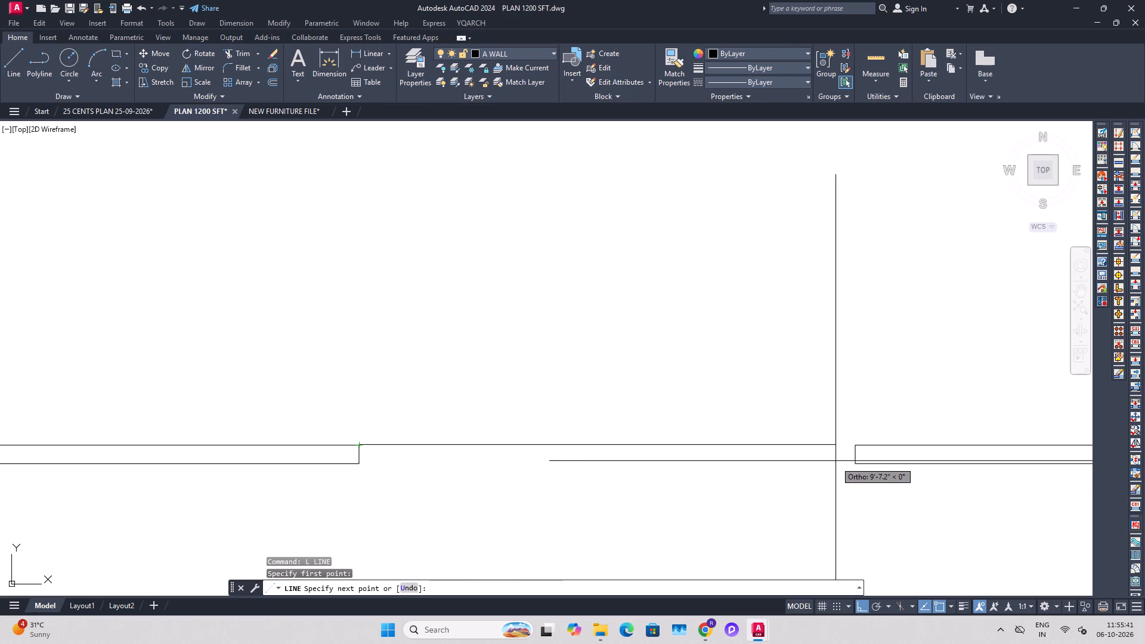
click(855, 465)
key(Escape)
key(Escape)
key(l)
key(space)
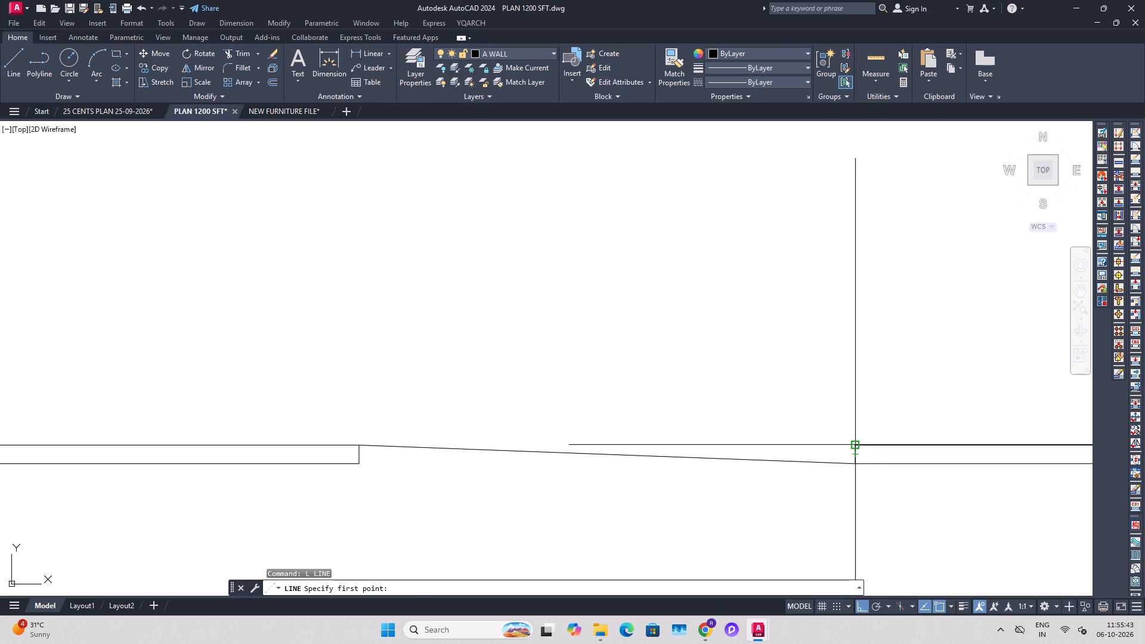
click(856, 447)
click(364, 466)
key(Escape)
key(Escape)
Set the two crossed gate lines to a dashed linetype.
scroll(589, 431, down, 2)
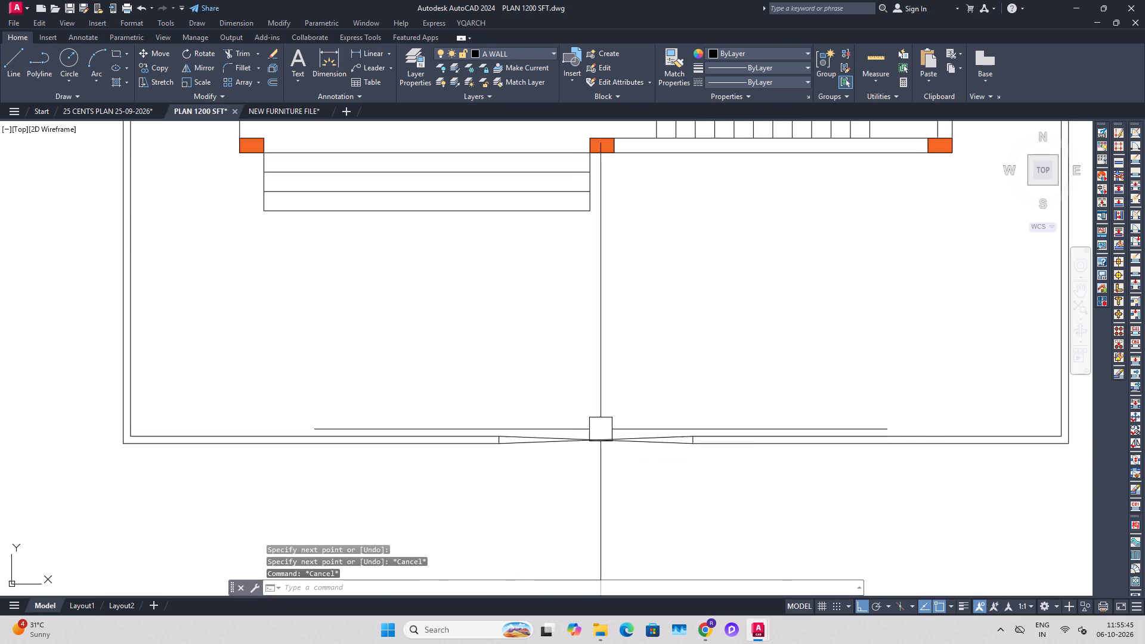
middle_drag(610, 385, 626, 436)
scroll(636, 462, down, 2)
middle_click(631, 399)
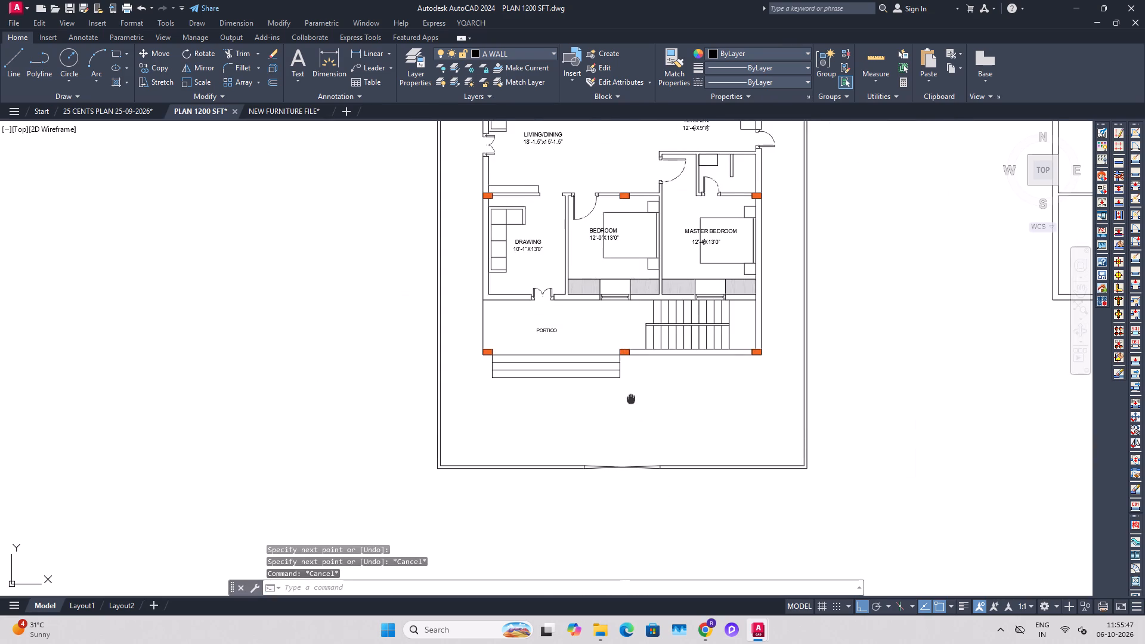
scroll(617, 455, up, 1)
click(635, 441)
click(609, 485)
click(782, 80)
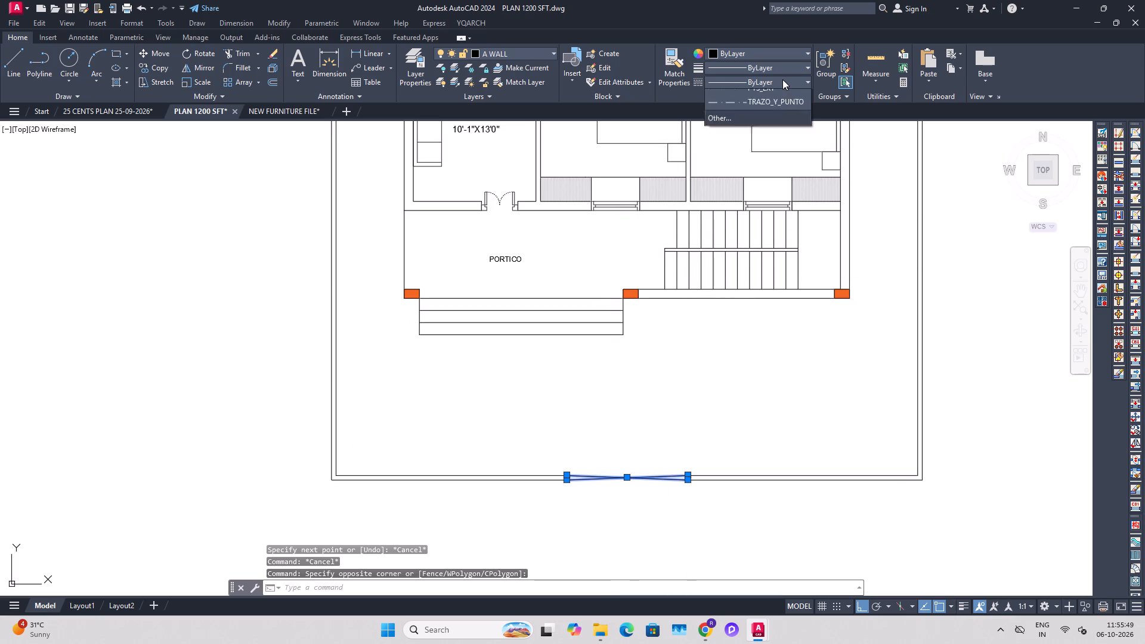
click(760, 150)
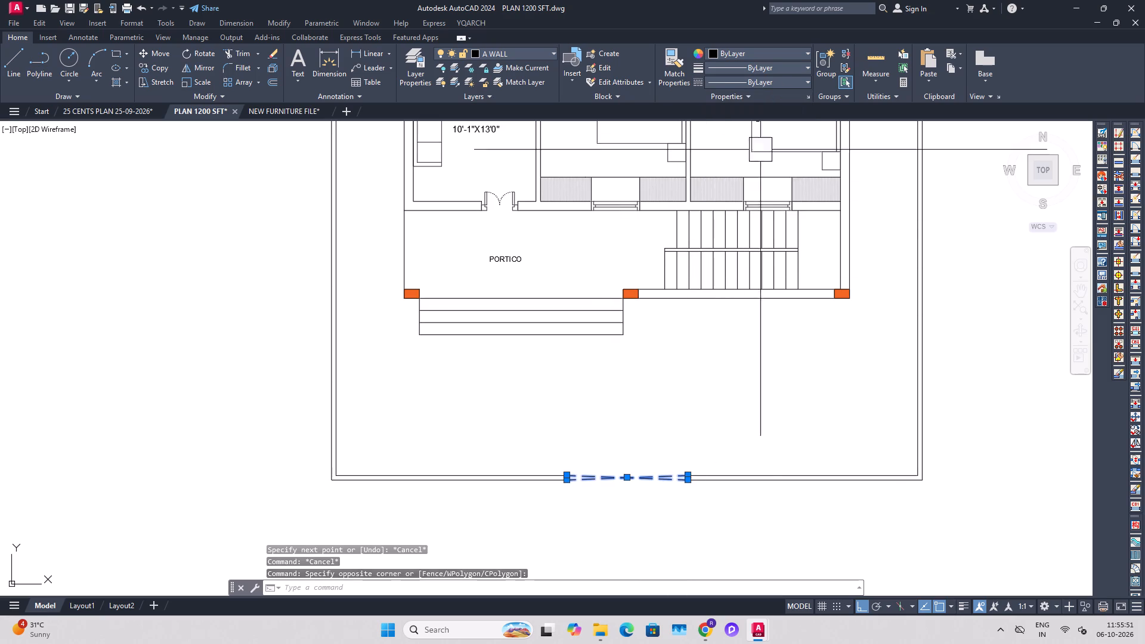
key(Escape)
key(Escape)
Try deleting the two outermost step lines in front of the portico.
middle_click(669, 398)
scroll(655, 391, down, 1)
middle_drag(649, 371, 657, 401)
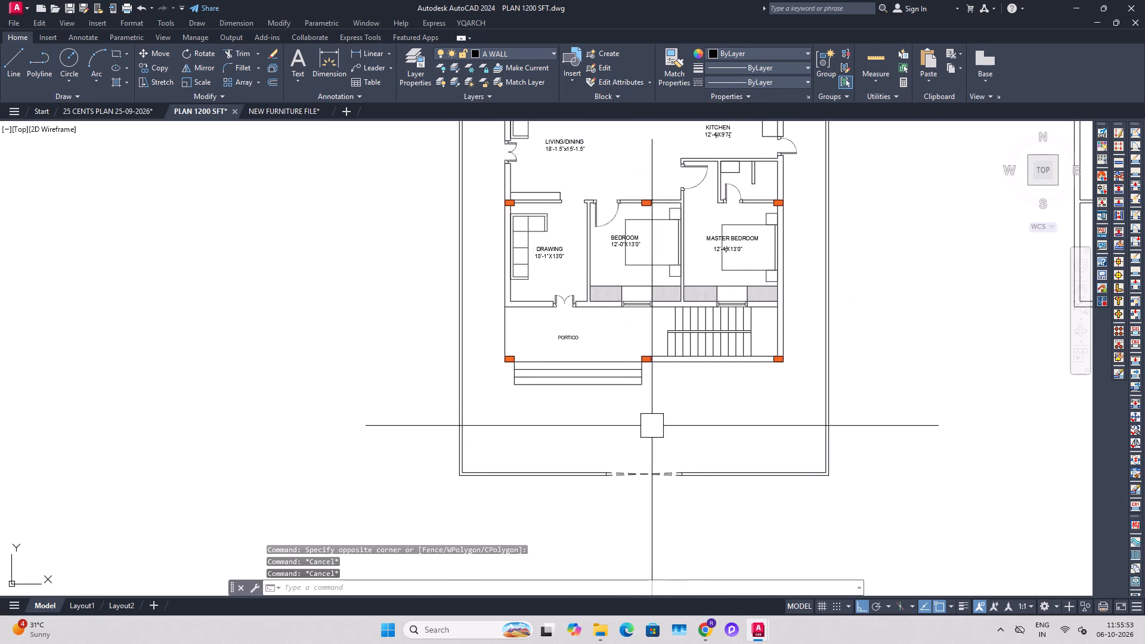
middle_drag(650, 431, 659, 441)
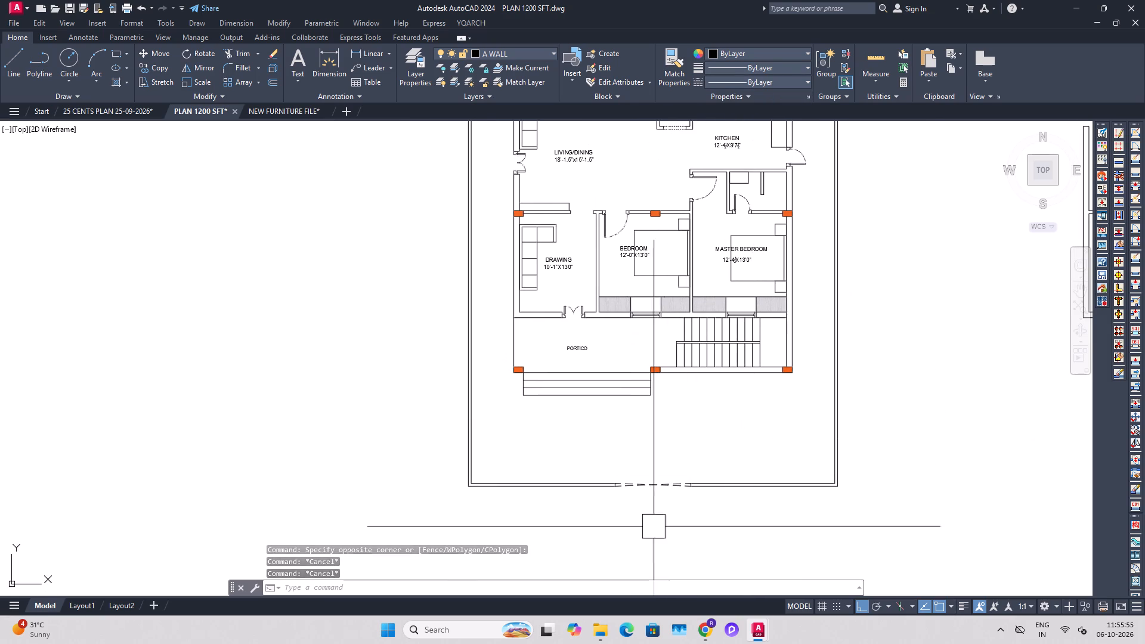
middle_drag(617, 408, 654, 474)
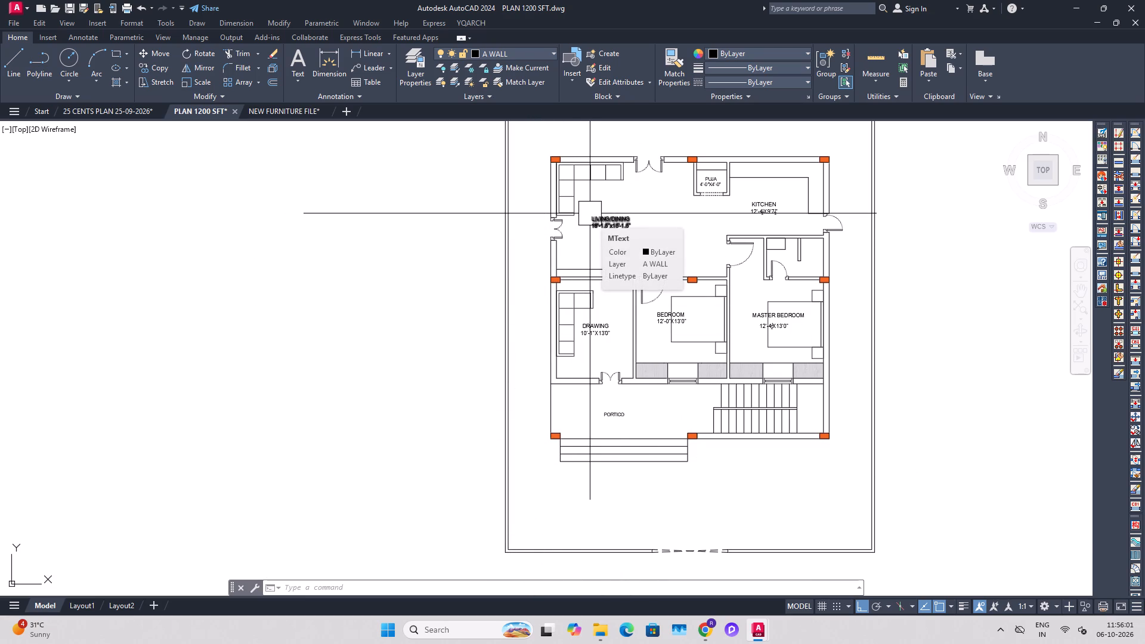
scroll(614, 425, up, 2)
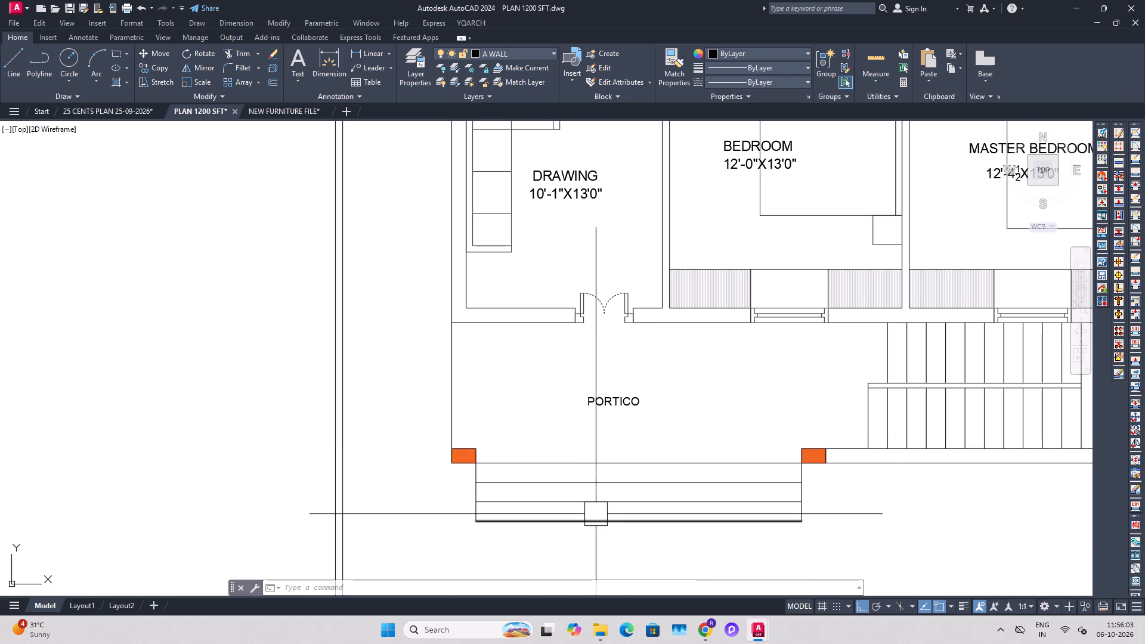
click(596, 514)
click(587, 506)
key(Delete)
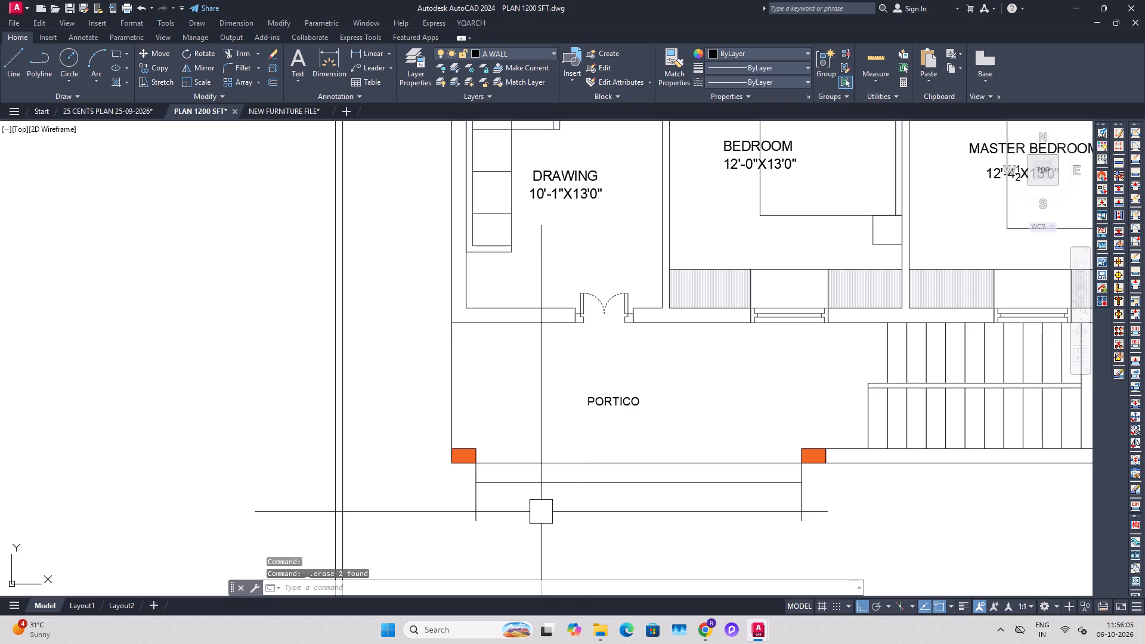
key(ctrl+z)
Remove the outermost portico step by deleting its front line and trimming both side lines back to the remaining step.
click(500, 530)
key(Delete)
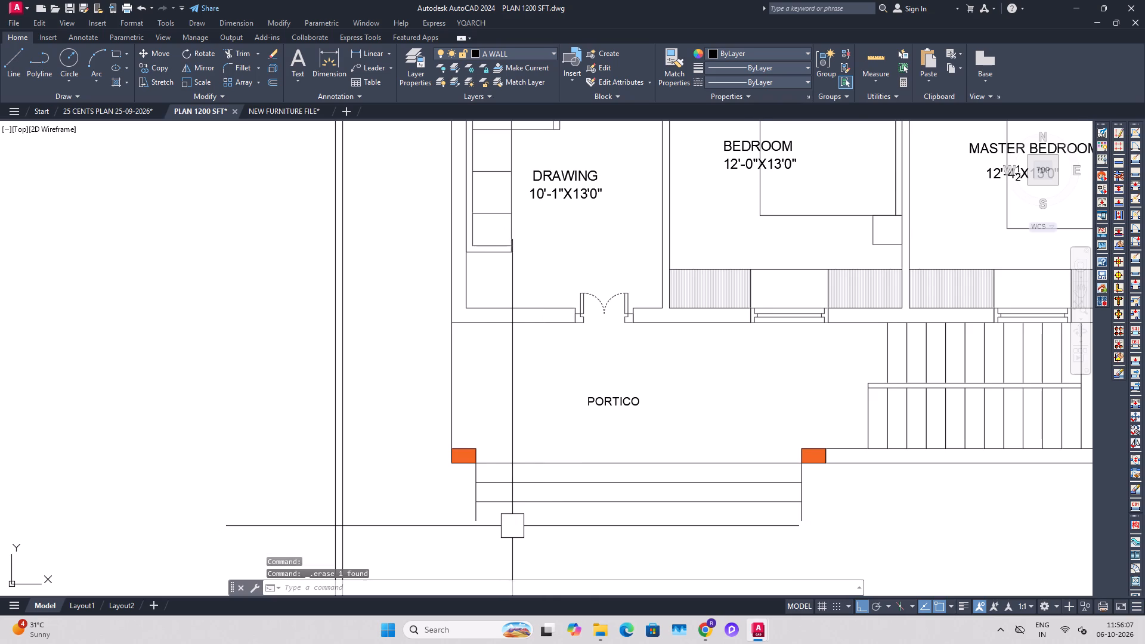
scroll(510, 524, up, 1)
text(TR)
key(space)
click(445, 509)
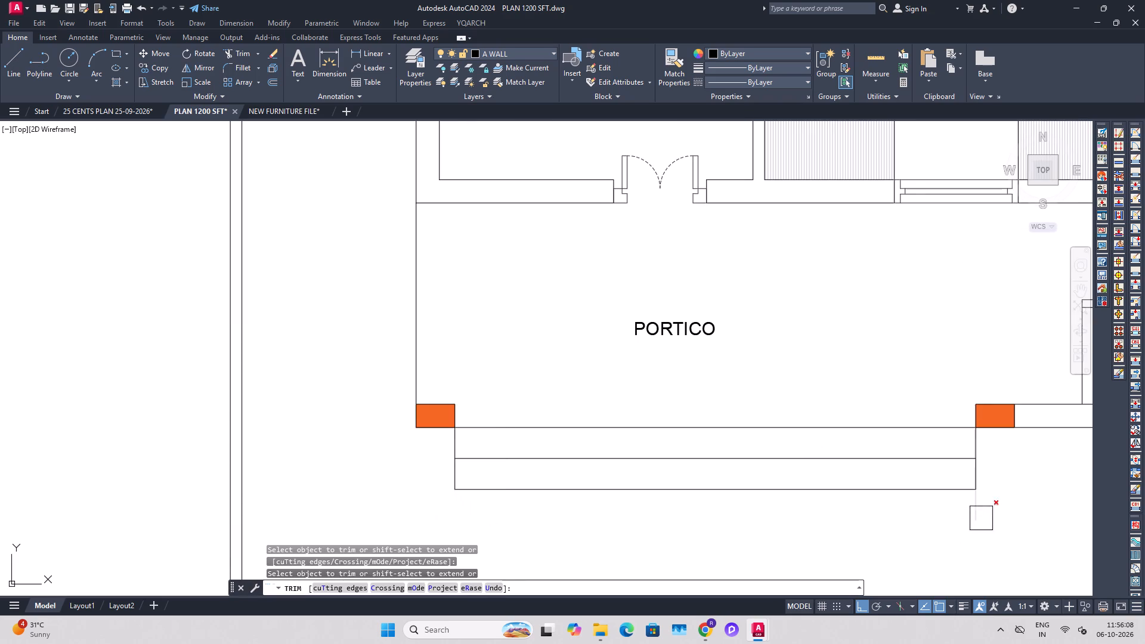
click(980, 518)
key(Escape)
Offset the living/dining room's outer west wall line outward twice by 1', both above and below the side door.
scroll(615, 495, down, 3)
middle_drag(650, 417, 654, 426)
scroll(565, 243, up, 1)
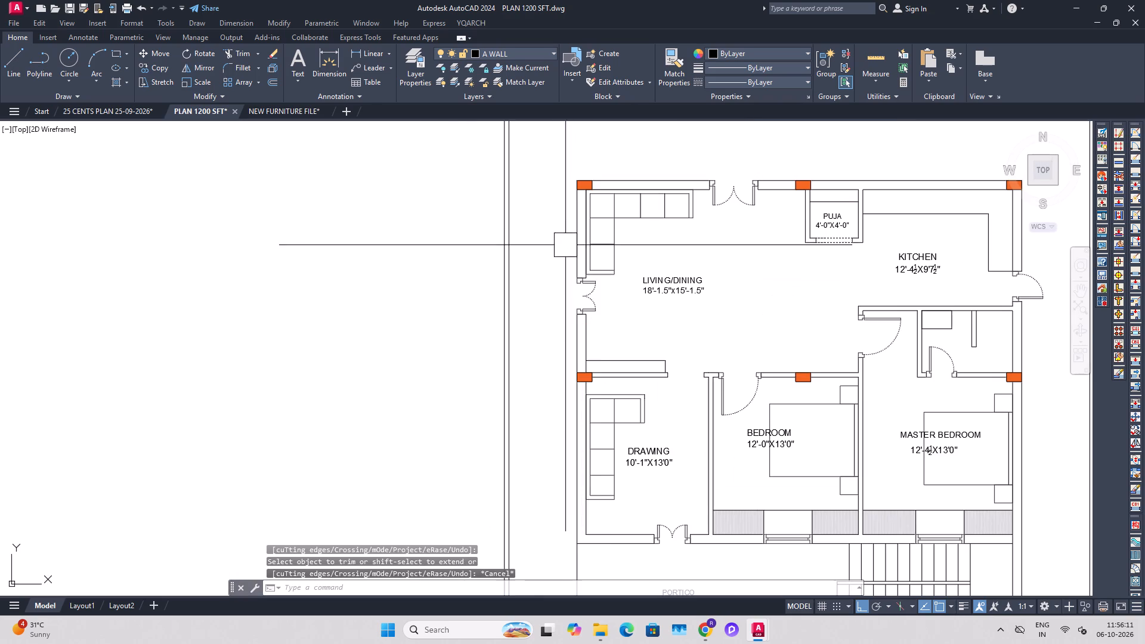
middle_drag(614, 275, 649, 312)
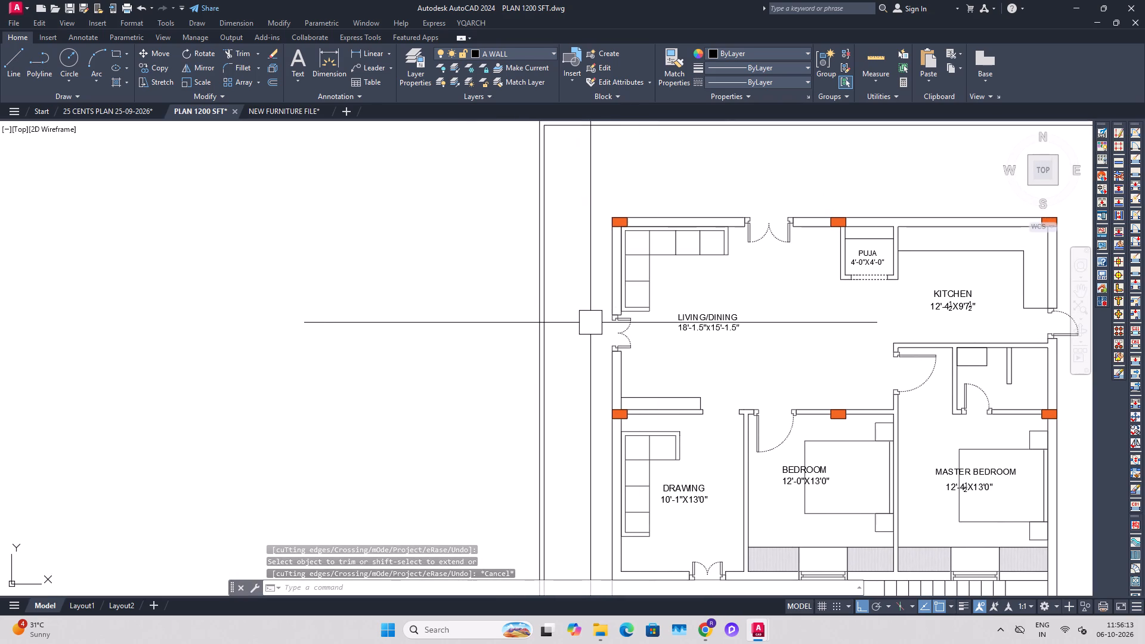
middle_drag(599, 323, 626, 362)
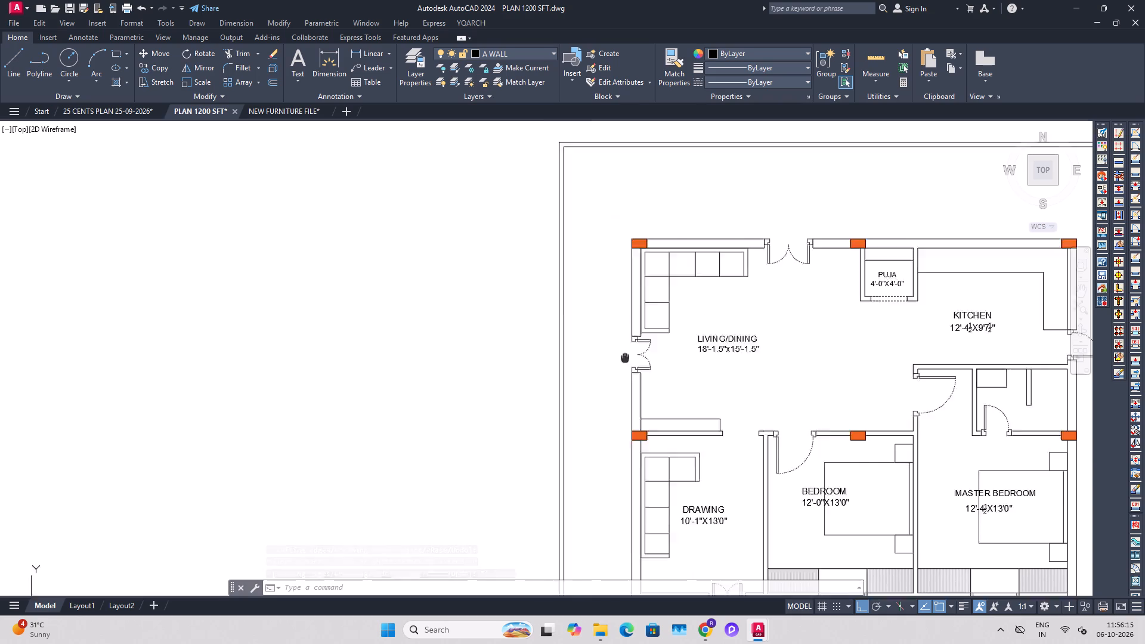
middle_drag(626, 362, 627, 369)
scroll(623, 368, up, 1)
key(Escape)
key(Escape)
text(O 1')
key(Return)
drag(645, 324, 639, 324)
click(626, 324)
drag(641, 432, 629, 432)
click(612, 430)
click(632, 337)
click(593, 357)
click(597, 435)
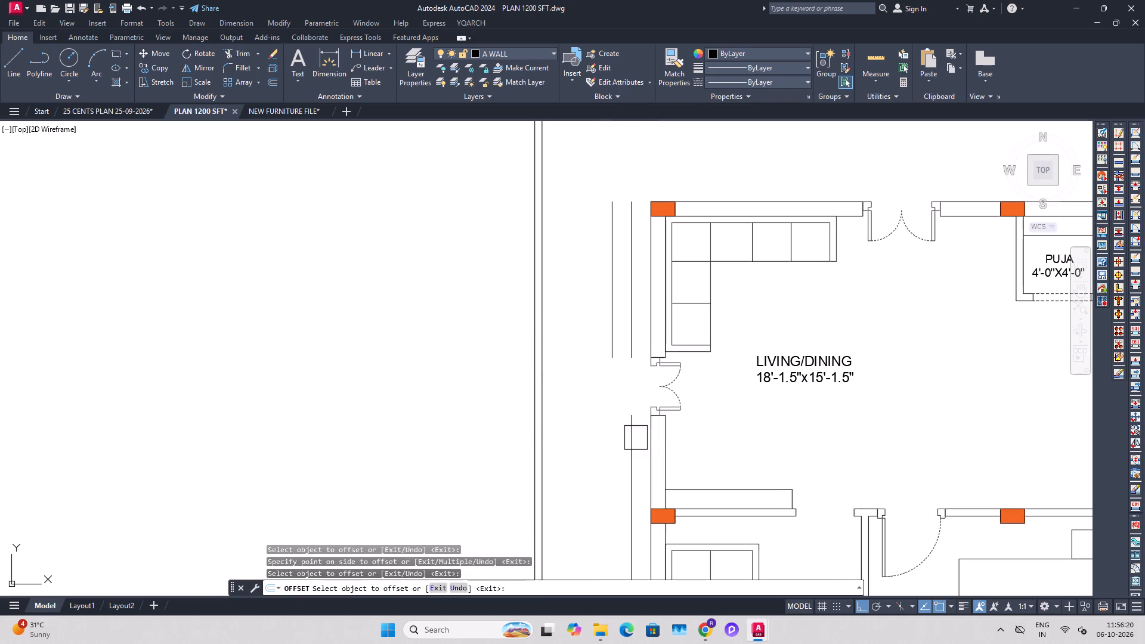
drag(636, 438, 610, 438)
click(587, 438)
key(Escape)
key(Escape)
Draw a horizontal line from the wall at the side door's upper edge out to the outermost offset line.
key(l)
key(space)
scroll(651, 346, up, 2)
click(651, 371)
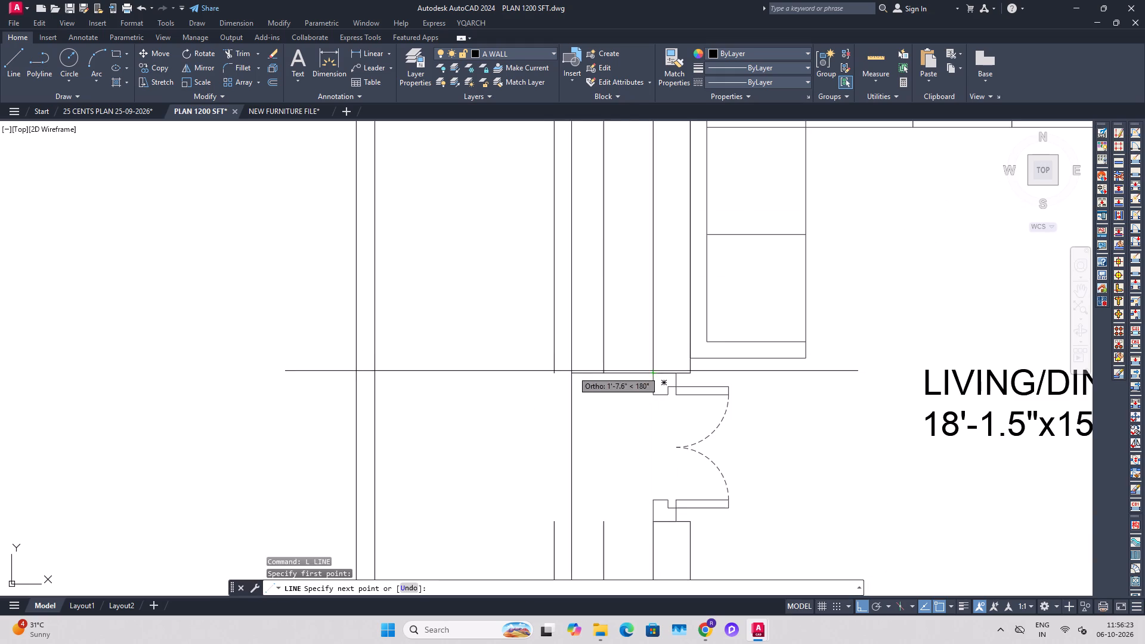
click(555, 371)
key(Escape)
key(Escape)
Offset the line at the side door's upper edge 3' upward.
key(o)
key(space)
text(3')
key(Return)
drag(626, 374, 626, 361)
click(630, 313)
Draw a horizontal line from the wall at the side door's lower edge out to the outermost offset line.
middle_drag(638, 402, 655, 338)
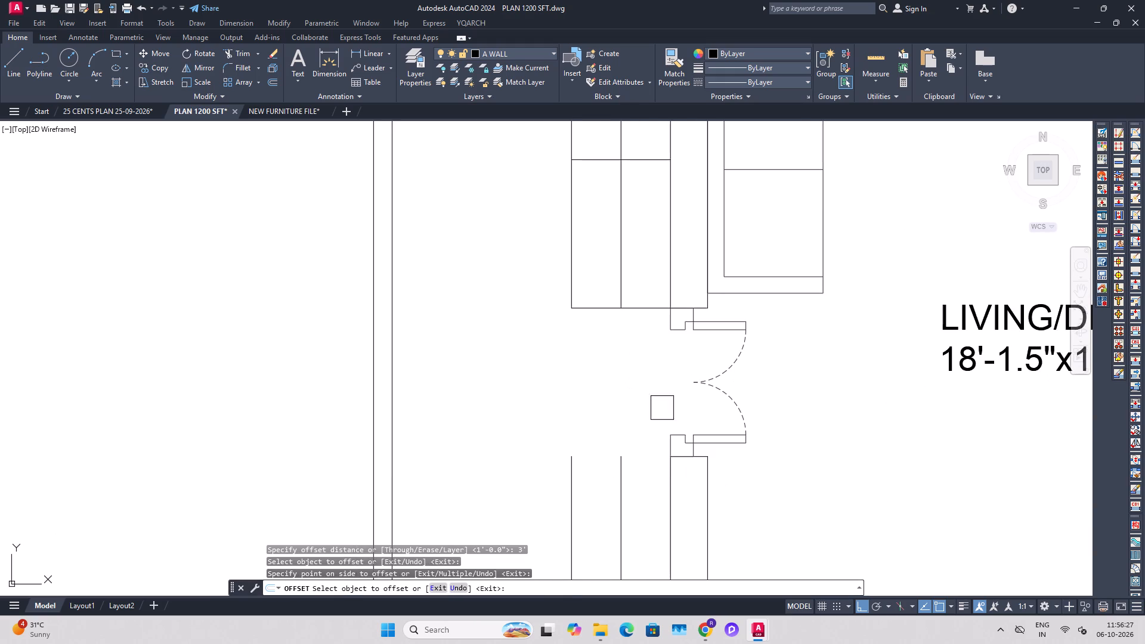
key(Escape)
key(Escape)
key(l)
key(space)
click(673, 460)
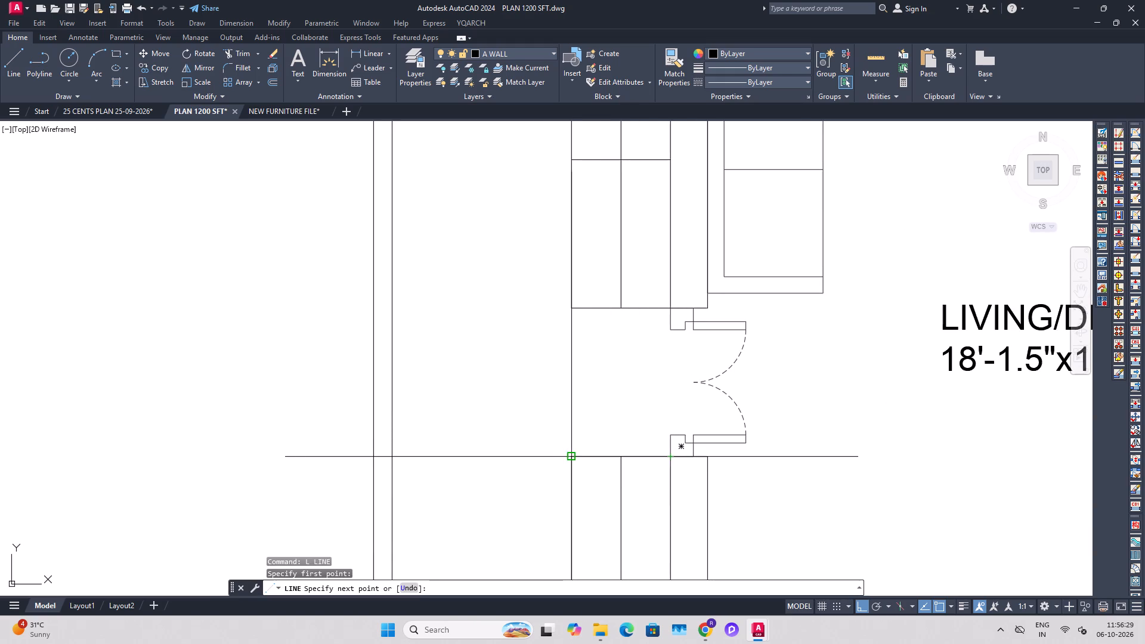
click(570, 457)
key(Escape)
key(Escape)
Offset the line at the side door's lower edge 3' downward.
key(o)
key(space)
key(Escape)
key(Escape)
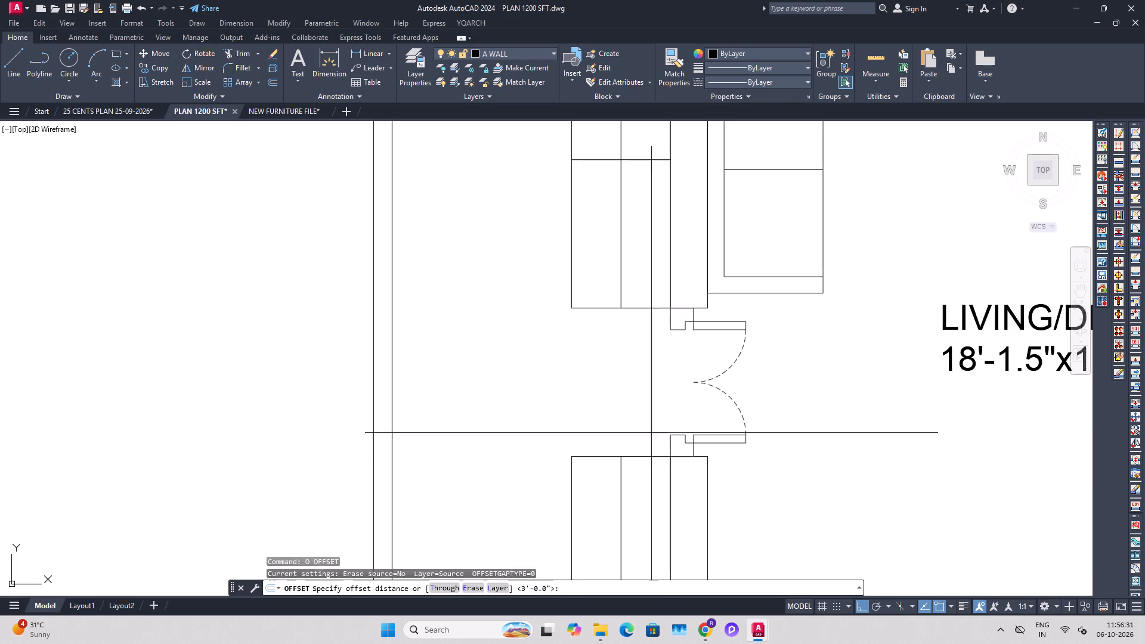
key(space)
key(Escape)
key(Escape)
key(o)
key(space)
text(3')
key(Return)
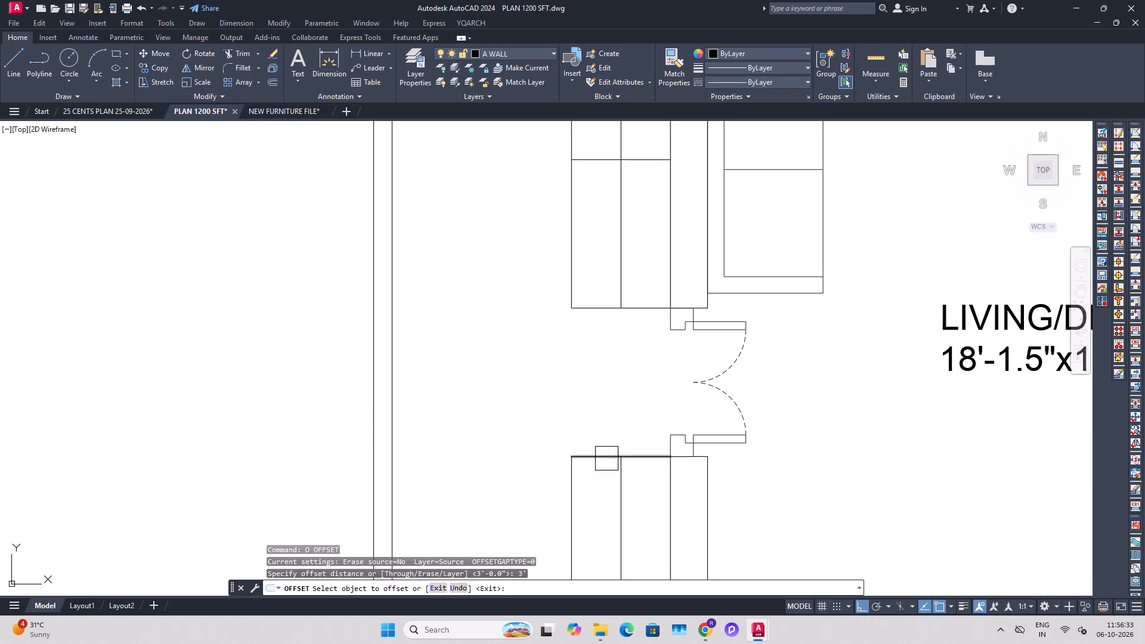
drag(604, 460, 604, 472)
click(601, 503)
key(Escape)
Trim the vertical offset lines that run beyond the upper and lower ends of the side door steps.
scroll(630, 487, down, 2)
middle_drag(640, 501, 660, 432)
middle_drag(652, 501, 659, 487)
text(TR)
key(space)
scroll(654, 493, up, 1)
click(654, 494)
click(625, 484)
middle_drag(613, 363, 622, 550)
click(636, 288)
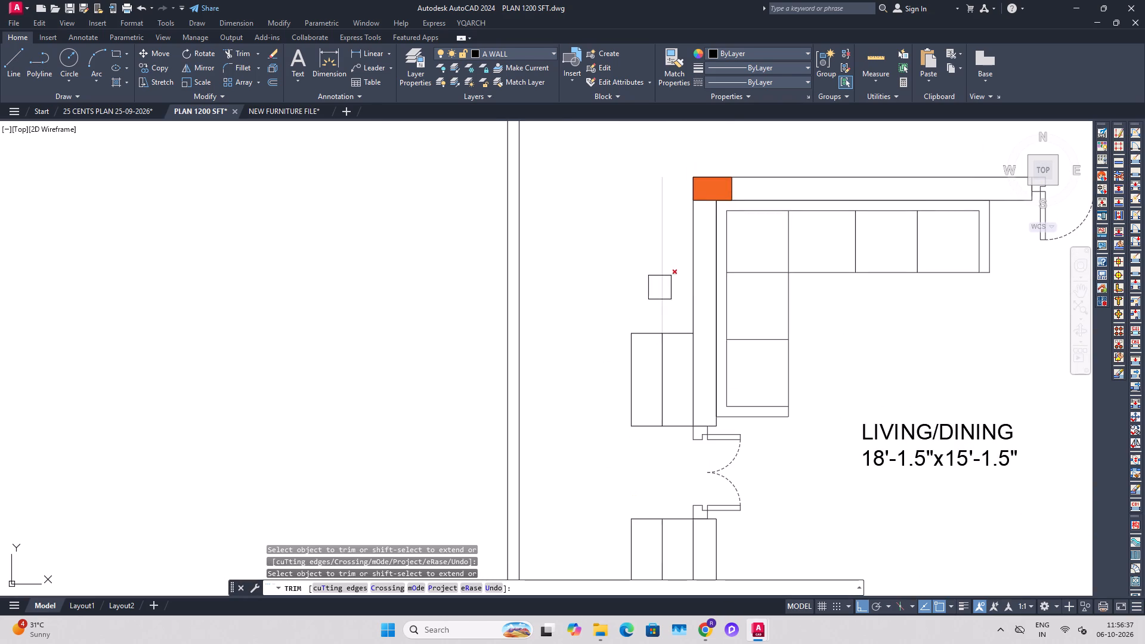
click(663, 287)
key(Escape)
key(Escape)
Extend the inner and outer vertical step lines across the gap in front of the side door.
middle_drag(665, 379, 673, 326)
click(673, 334)
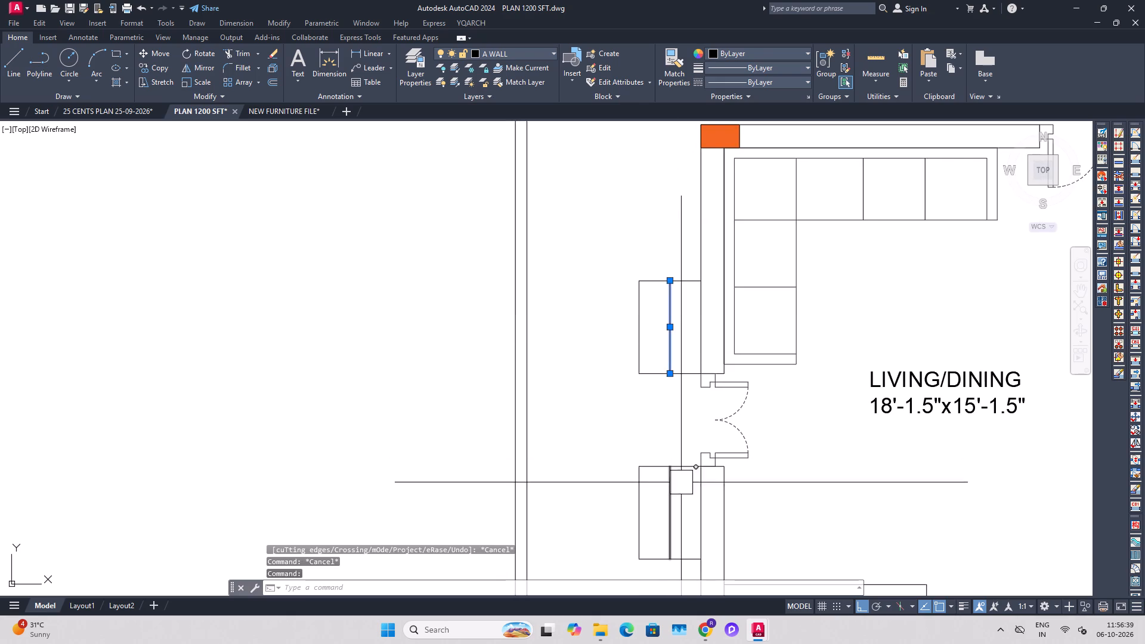
key(Escape)
text(EX)
key(space)
click(673, 353)
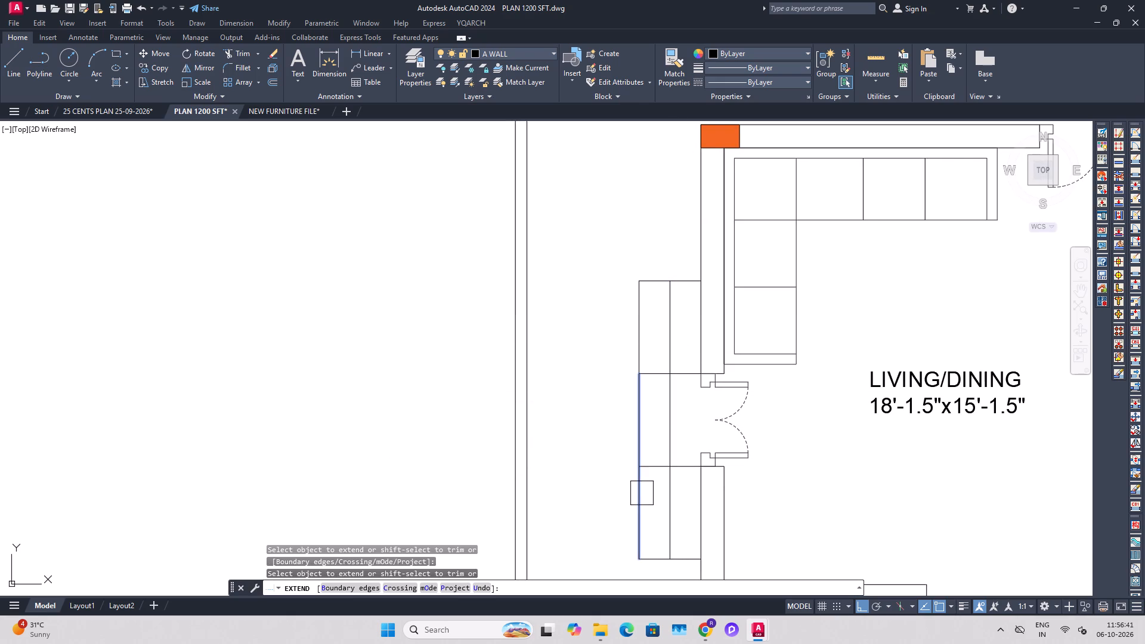
click(643, 496)
key(Escape)
key(Escape)
Trim away the horizontal lines at the side door's upper and lower edges so the steps run continuously past the door.
key(t)
text(R)
key(space)
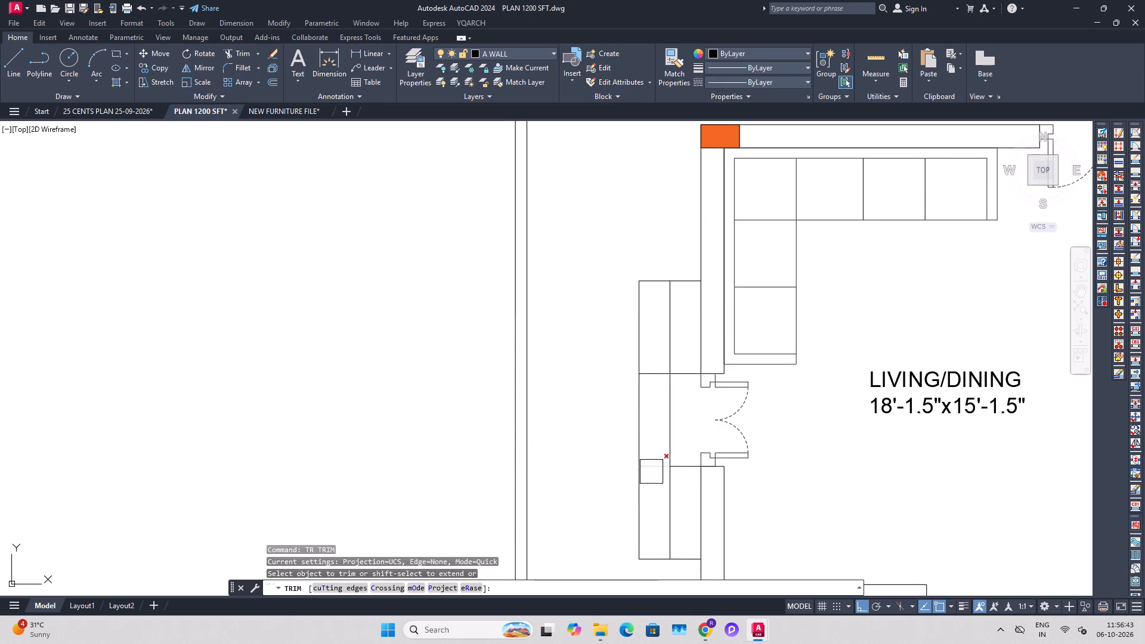
scroll(648, 477, up, 2)
click(657, 469)
click(671, 434)
click(746, 450)
scroll(745, 445, down, 1)
middle_drag(757, 350, 757, 407)
click(750, 357)
click(700, 356)
key(Escape)
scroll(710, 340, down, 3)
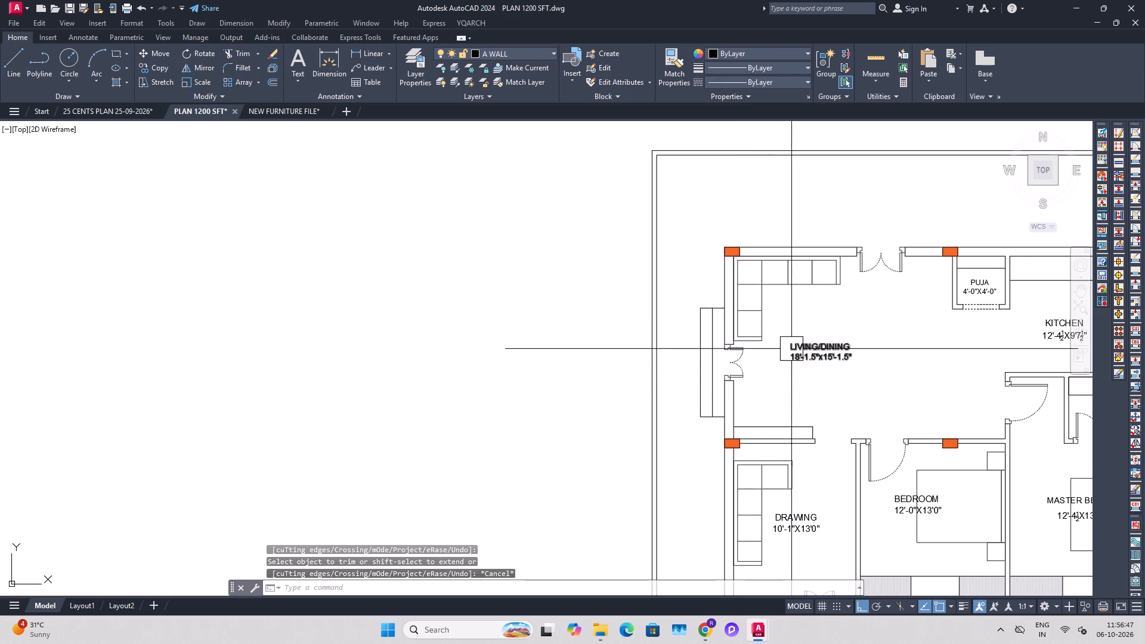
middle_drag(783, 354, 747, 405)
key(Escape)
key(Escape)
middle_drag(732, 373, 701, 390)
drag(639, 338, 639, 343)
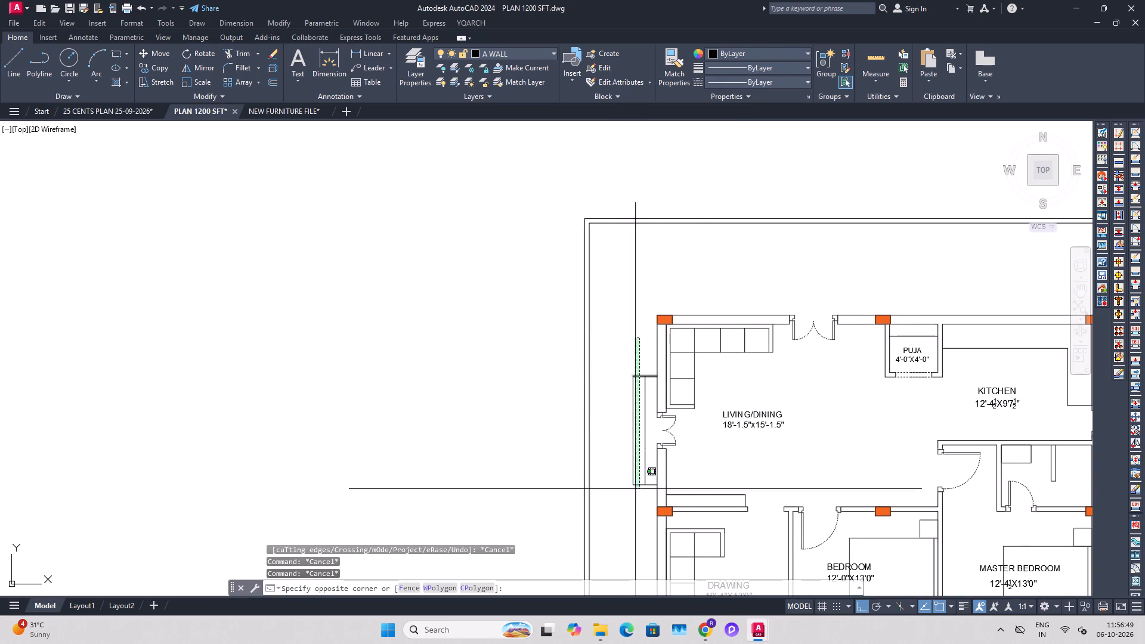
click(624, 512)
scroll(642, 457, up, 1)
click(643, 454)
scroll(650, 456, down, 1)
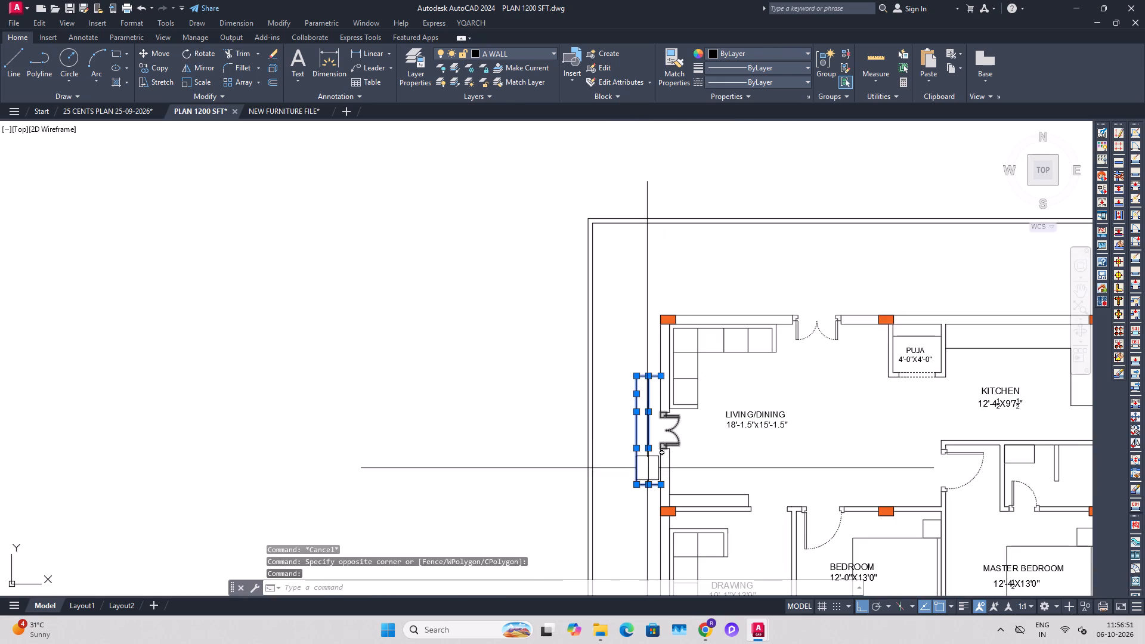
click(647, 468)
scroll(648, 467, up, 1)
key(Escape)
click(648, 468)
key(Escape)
Join the split segments of the side door's inner and outer vertical step lines into single continuous lines.
click(645, 380)
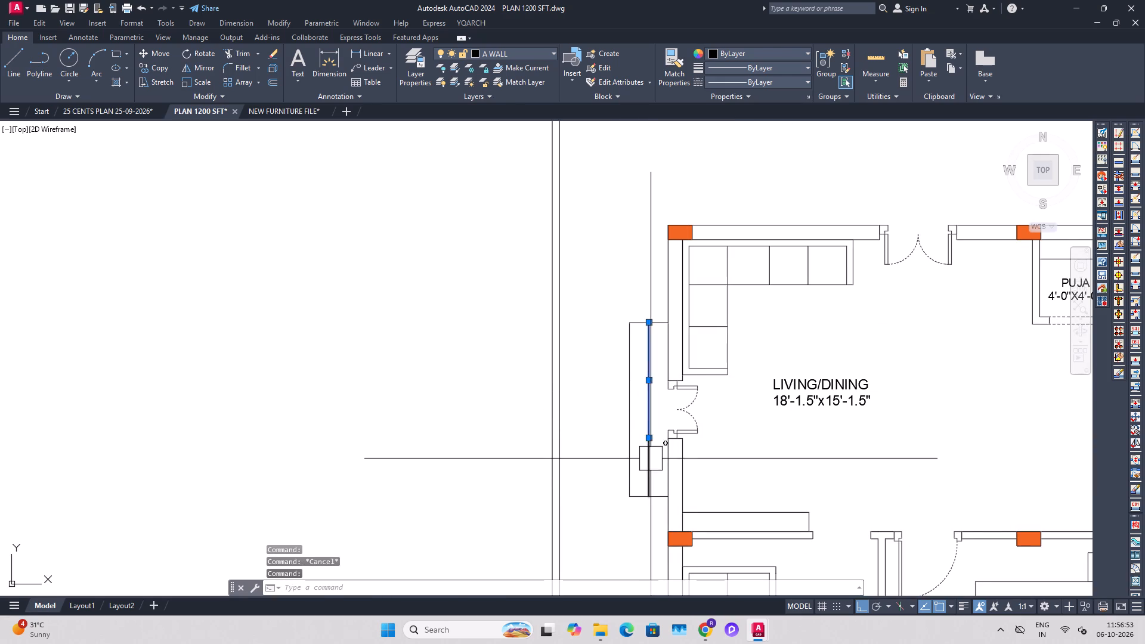
click(651, 457)
key(j)
key(space)
click(618, 412)
click(629, 342)
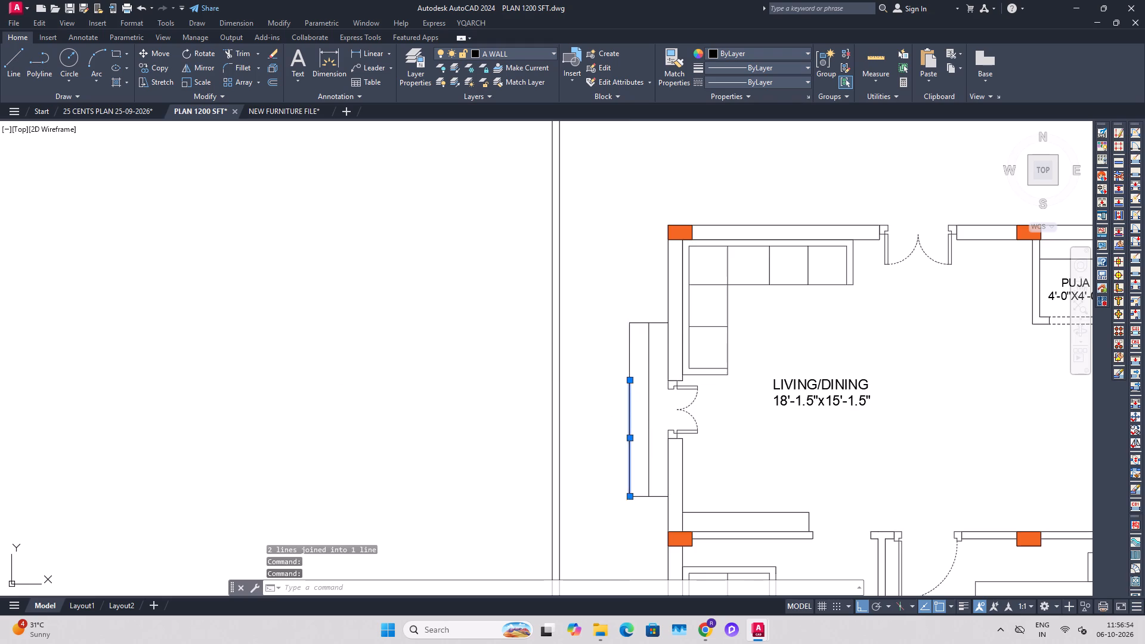
key(j)
key(space)
Copy the complete set of side door step lines straight up into the empty area above the compound wall.
click(652, 275)
click(614, 527)
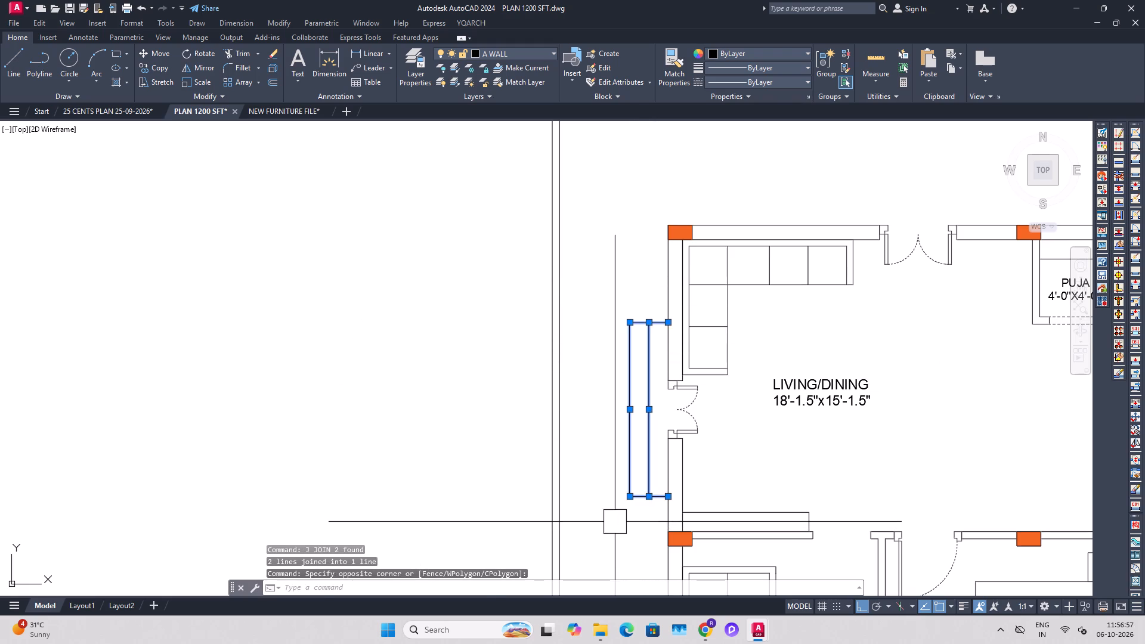
text(CO)
key(space)
click(677, 442)
middle_drag(677, 338, 646, 553)
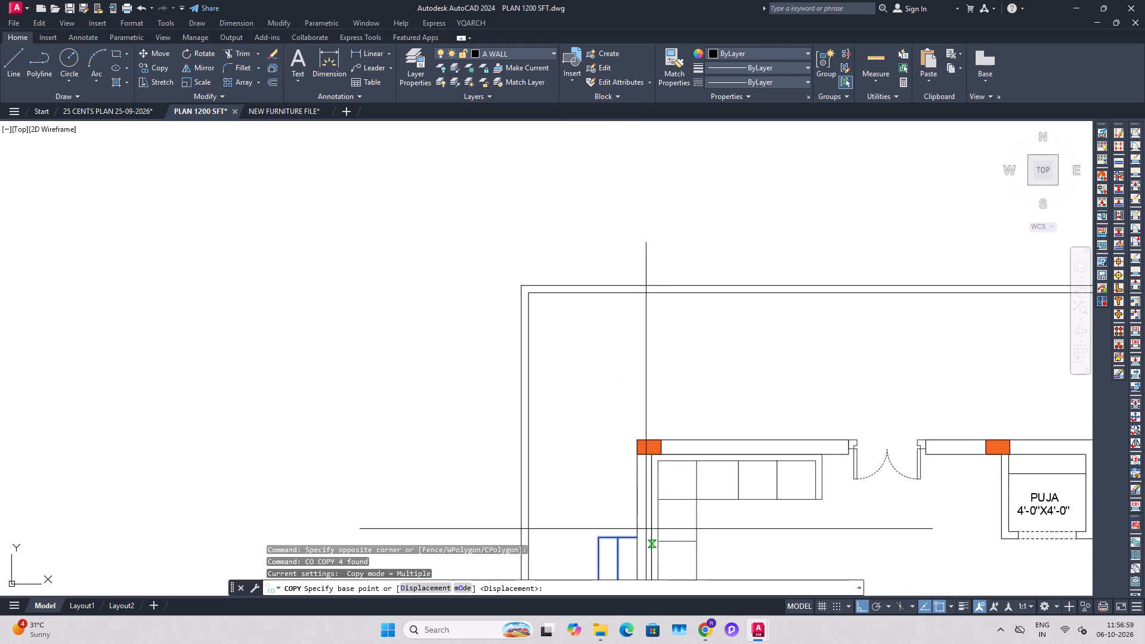
scroll(642, 408, down, 2)
click(632, 480)
middle_drag(654, 333, 648, 425)
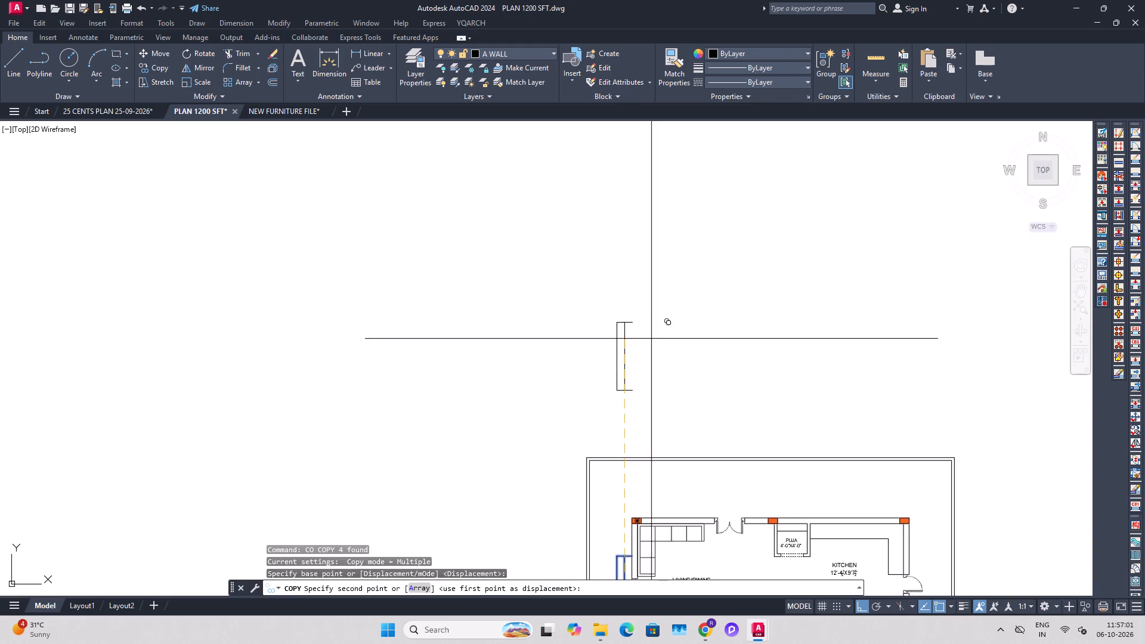
click(651, 339)
key(Escape)
Rotate the copied steps 270° so that they run horizontally.
click(673, 276)
click(571, 425)
text(RO)
key(space)
drag(694, 377, 701, 388)
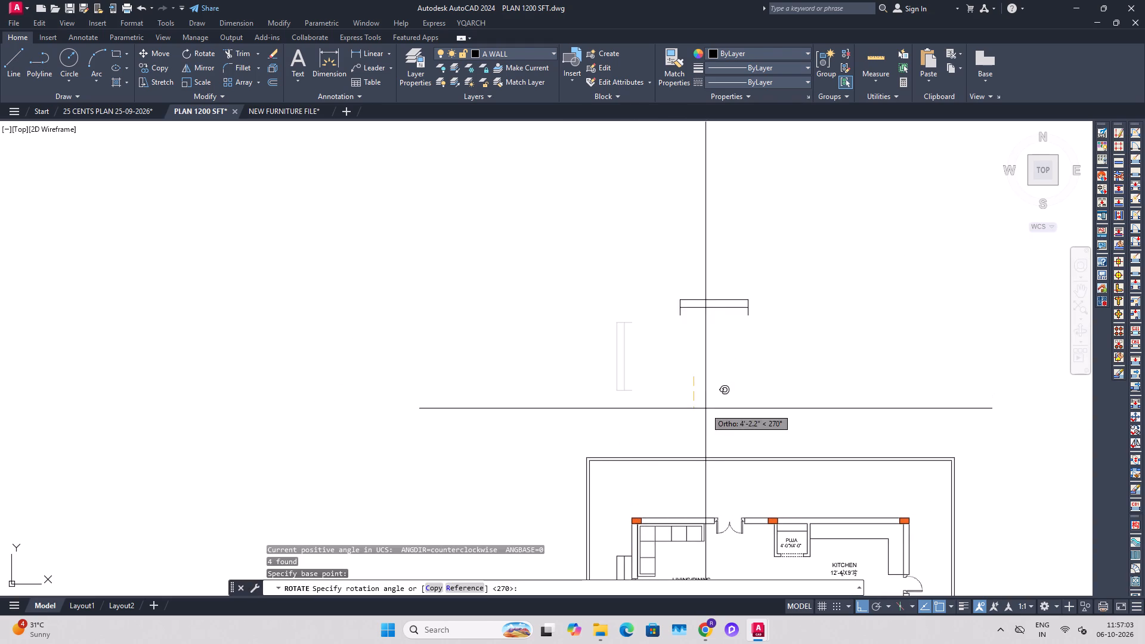
click(705, 409)
Move the two vertical step lines at the side door 2' outward, away from the house wall.
middle_drag(726, 379, 742, 289)
scroll(629, 532, up, 3)
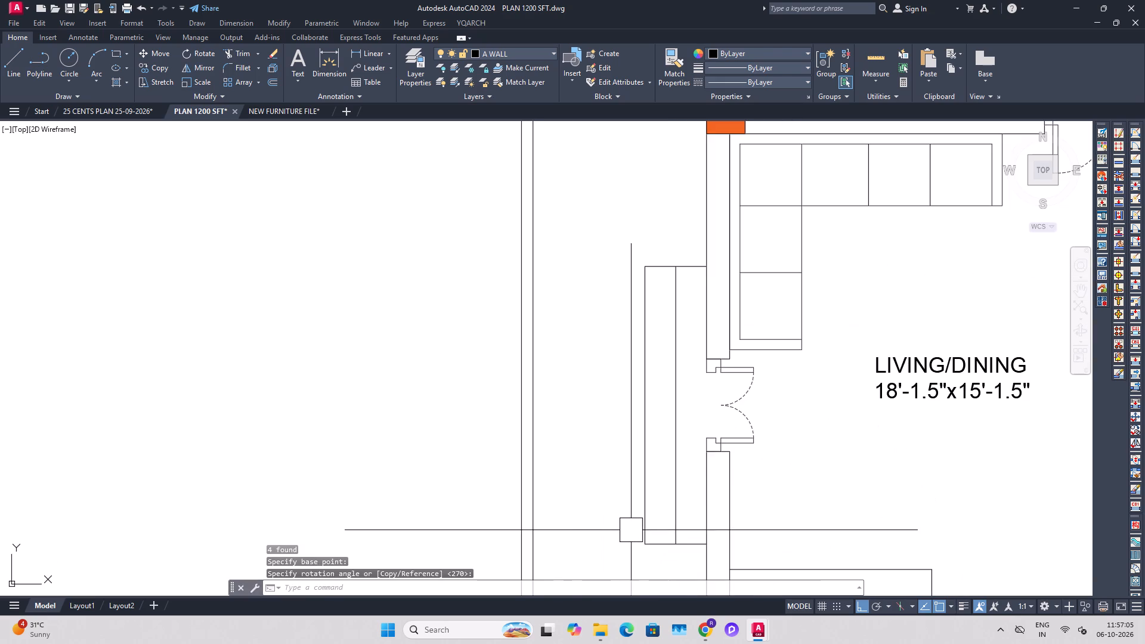
scroll(724, 409, down, 1)
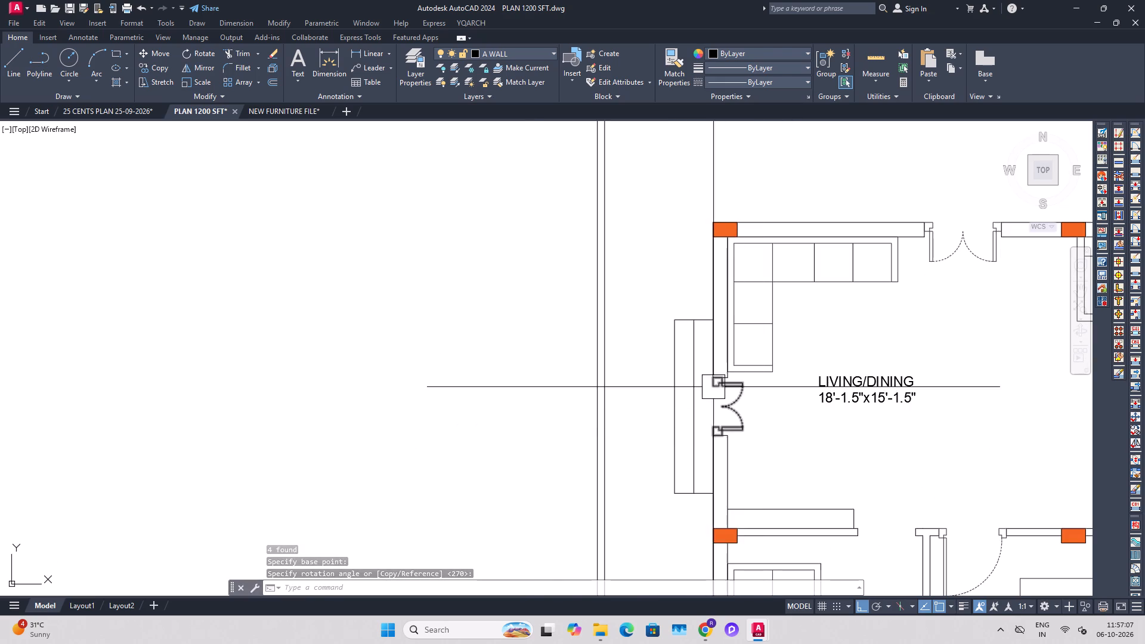
scroll(692, 414, up, 1)
middle_drag(707, 435, 734, 420)
click(741, 394)
click(678, 410)
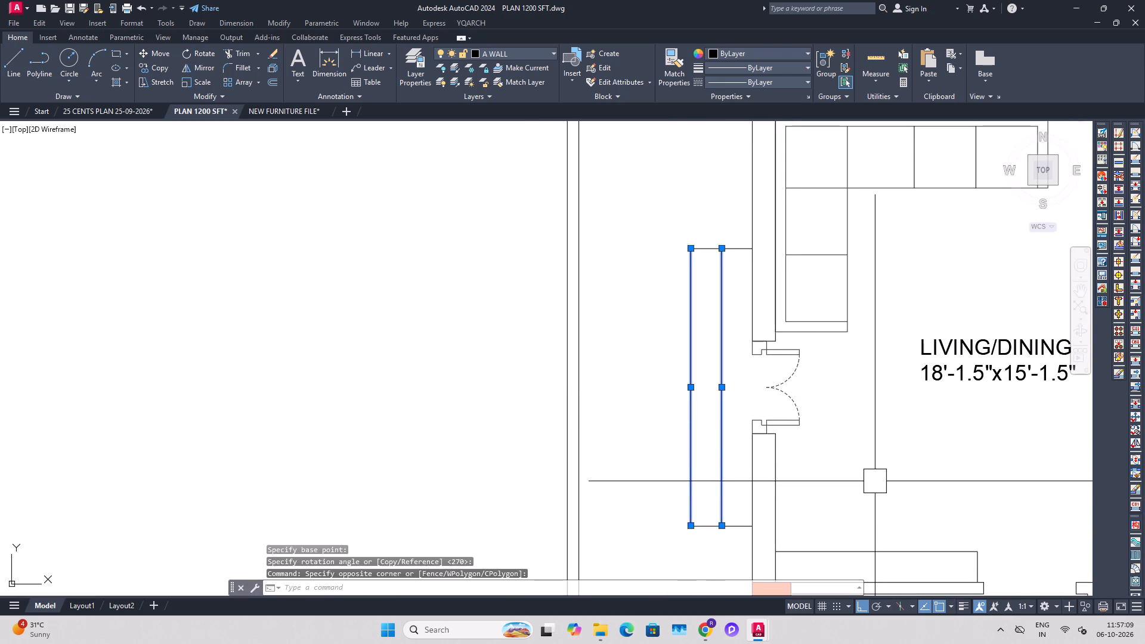
text(M)
key(space)
click(875, 479)
key(2)
key(apostrophe)
key(Return)
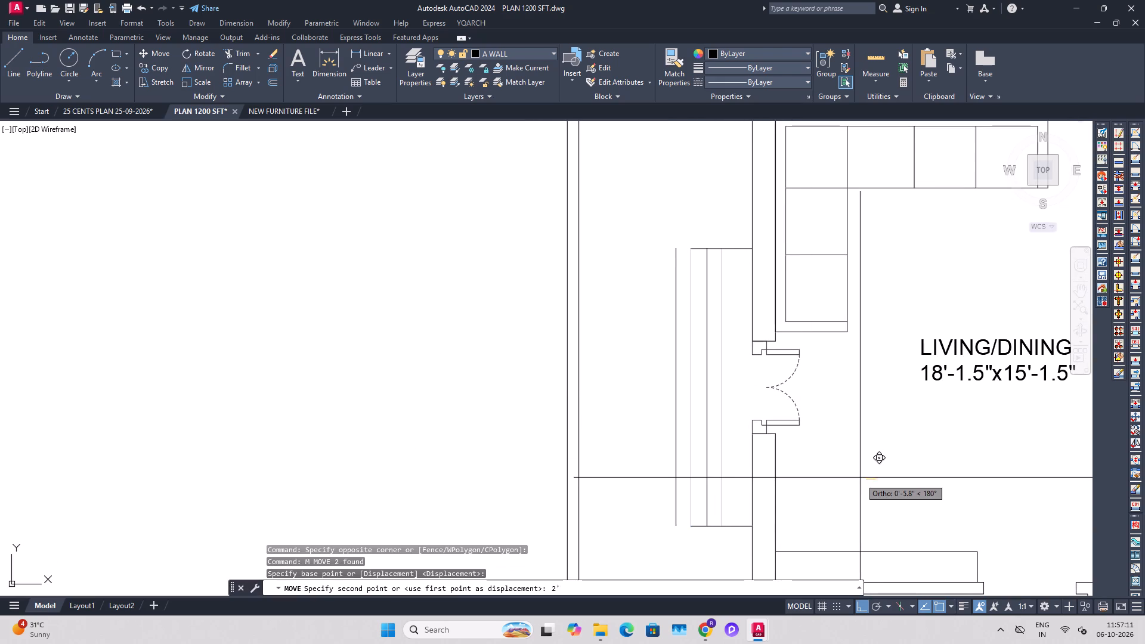
key(Escape)
key(Escape)
Fillet the inner vertical step line to the lower and upper horizontal end lines of the side door steps.
key(f)
key(space)
click(705, 518)
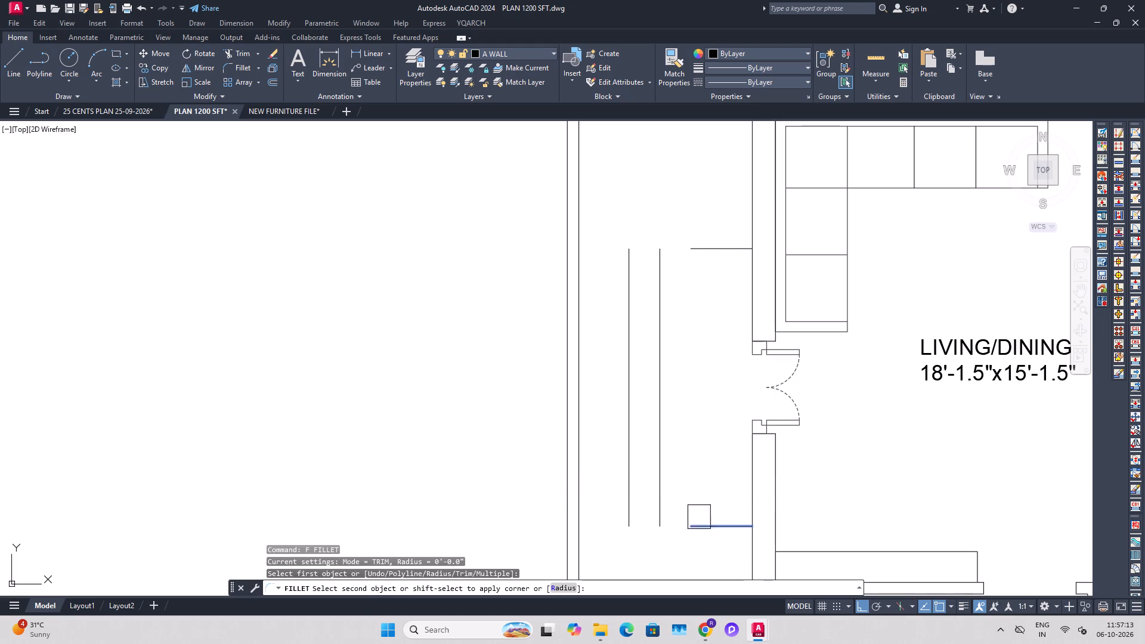
click(671, 511)
key(f)
key(space)
drag(666, 328, 670, 313)
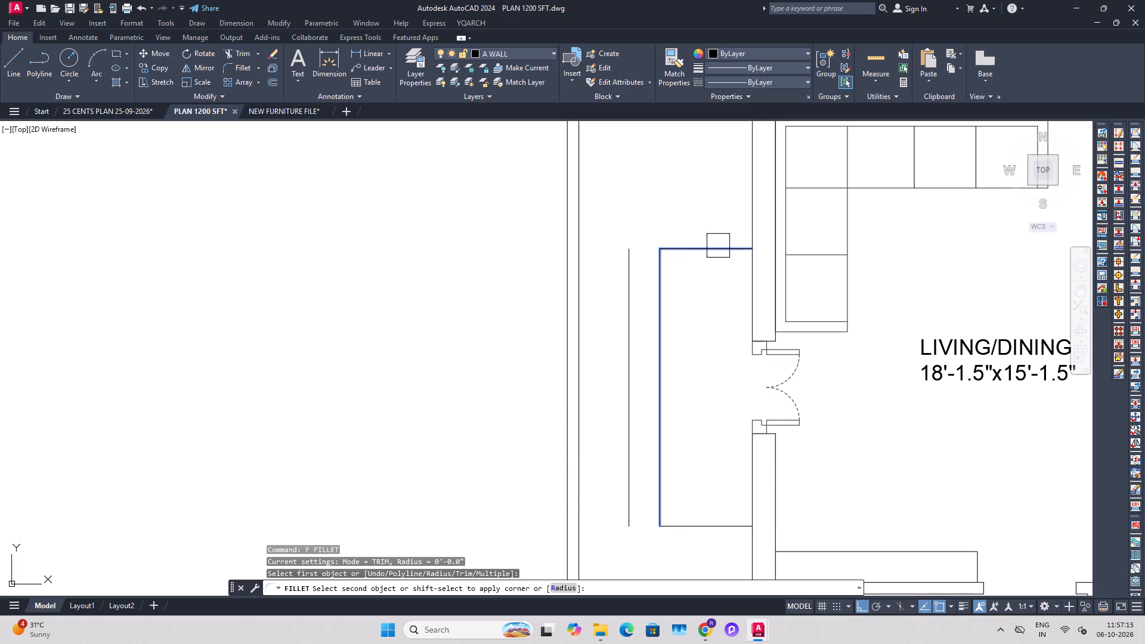
click(718, 246)
key(Escape)
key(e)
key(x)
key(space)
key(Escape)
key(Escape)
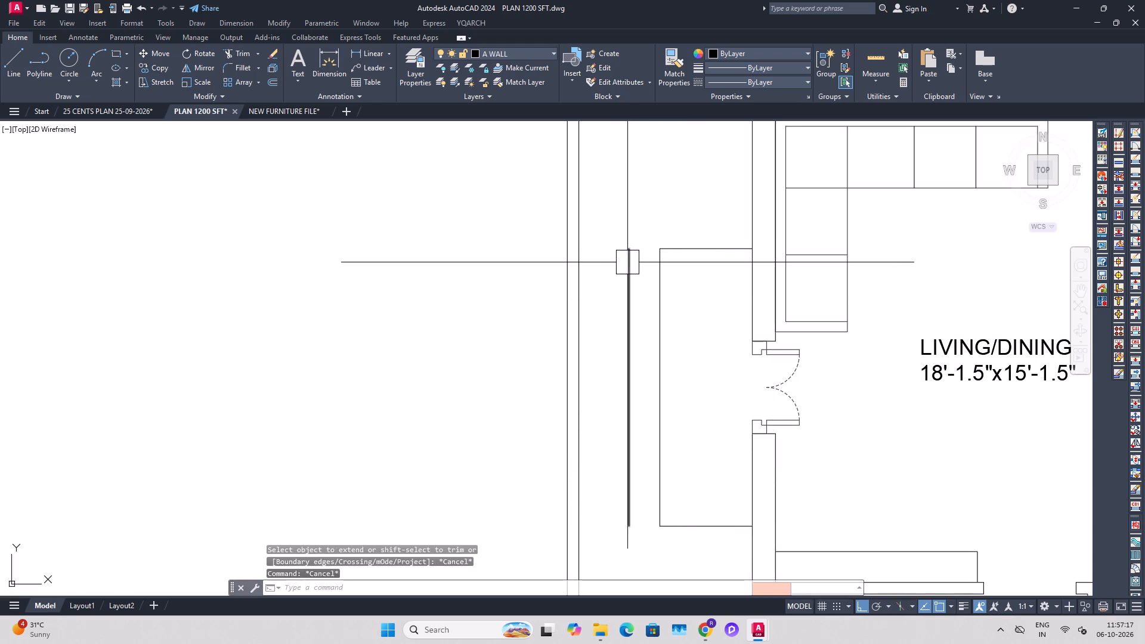
Draw horizontal lines joining the outer step line to the inner one at the upper and lower ends of the side door steps.
text(L)
key(space)
click(626, 252)
click(664, 250)
key(Escape)
middle_drag(674, 446, 681, 434)
key(l)
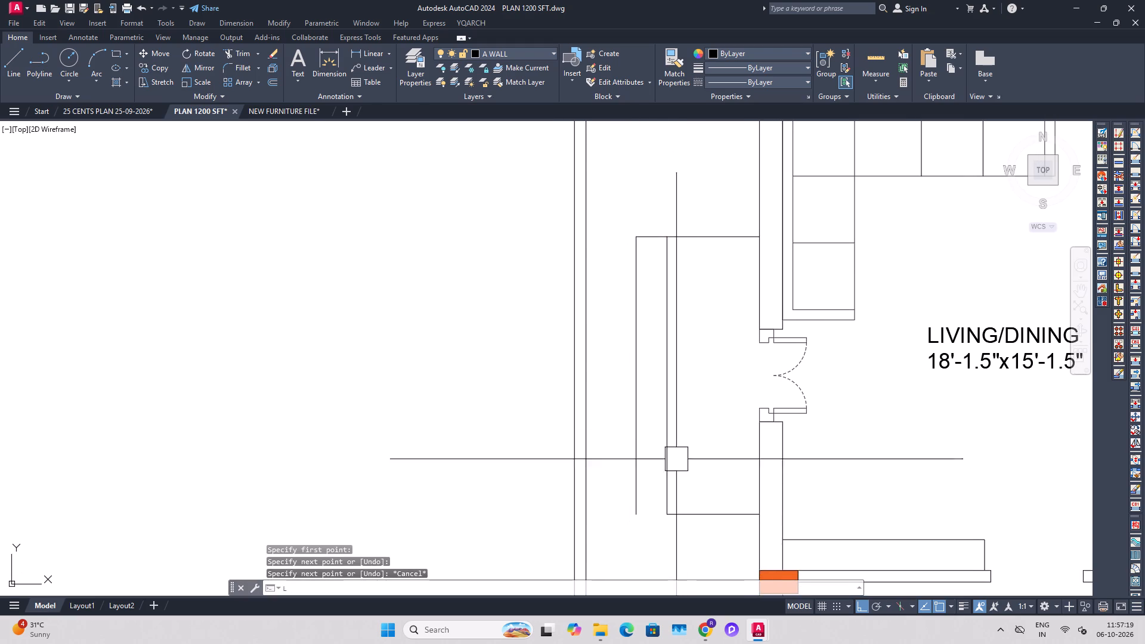
key(space)
click(635, 517)
click(666, 518)
key(Escape)
key(Escape)
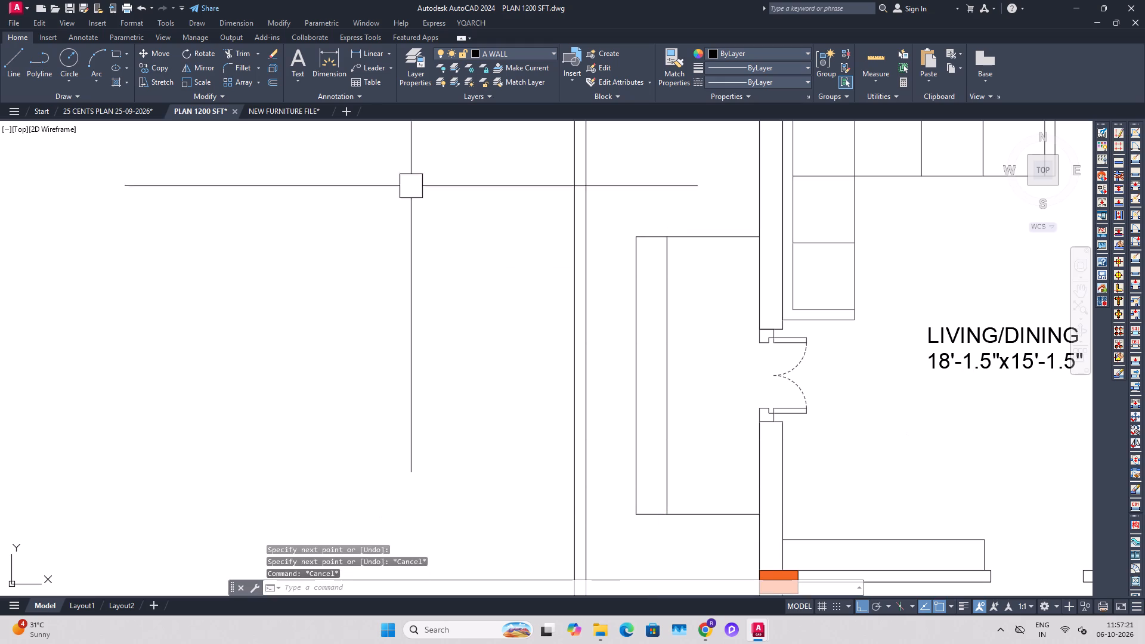
key(Escape)
Measure the gap between the compound wall and the side door's outer step line with a temporary linear dimension, and delete it.
click(363, 53)
click(592, 439)
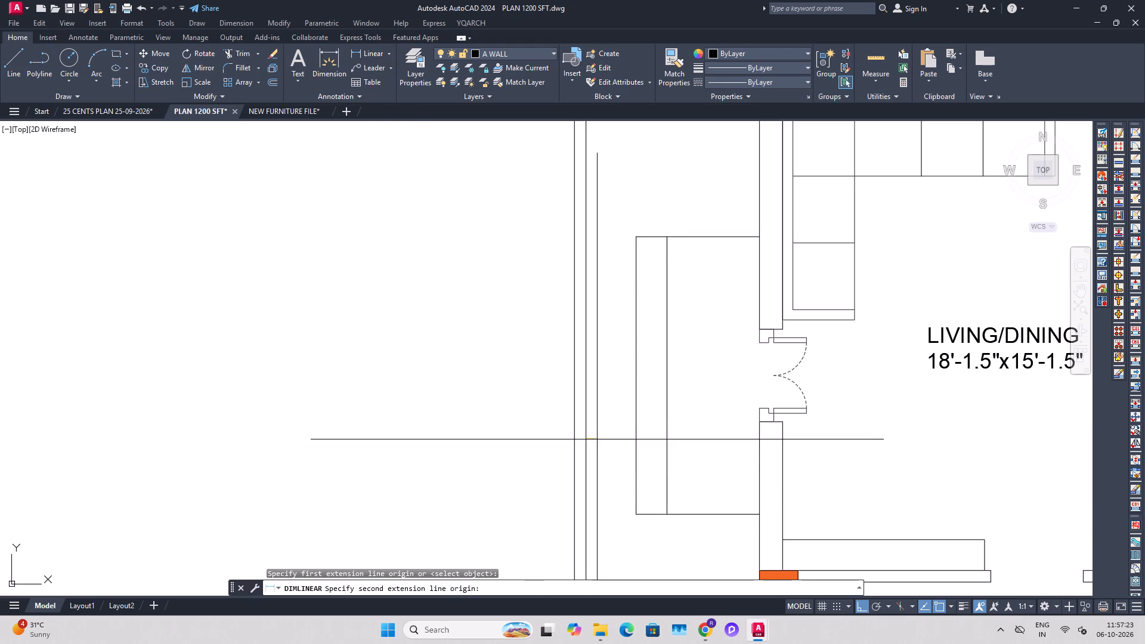
click(639, 439)
click(634, 428)
click(627, 429)
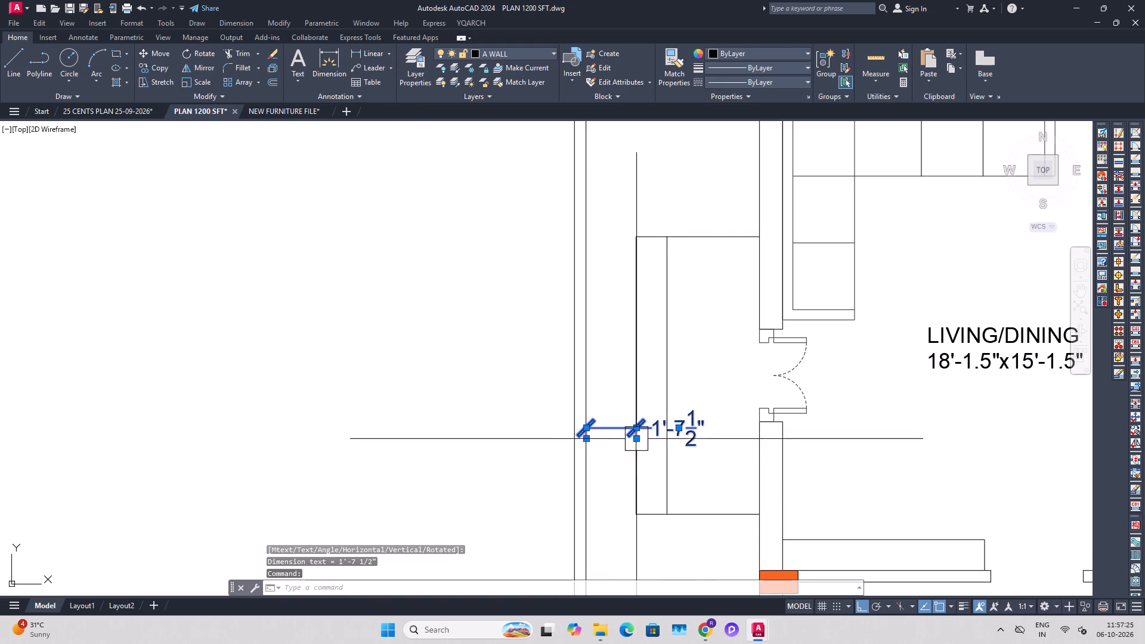
scroll(640, 441, down, 1)
key(Delete)
Move the inner and outer compound wall lines beside the side door 1'6" outward, away from the house.
drag(646, 242, 632, 246)
click(575, 270)
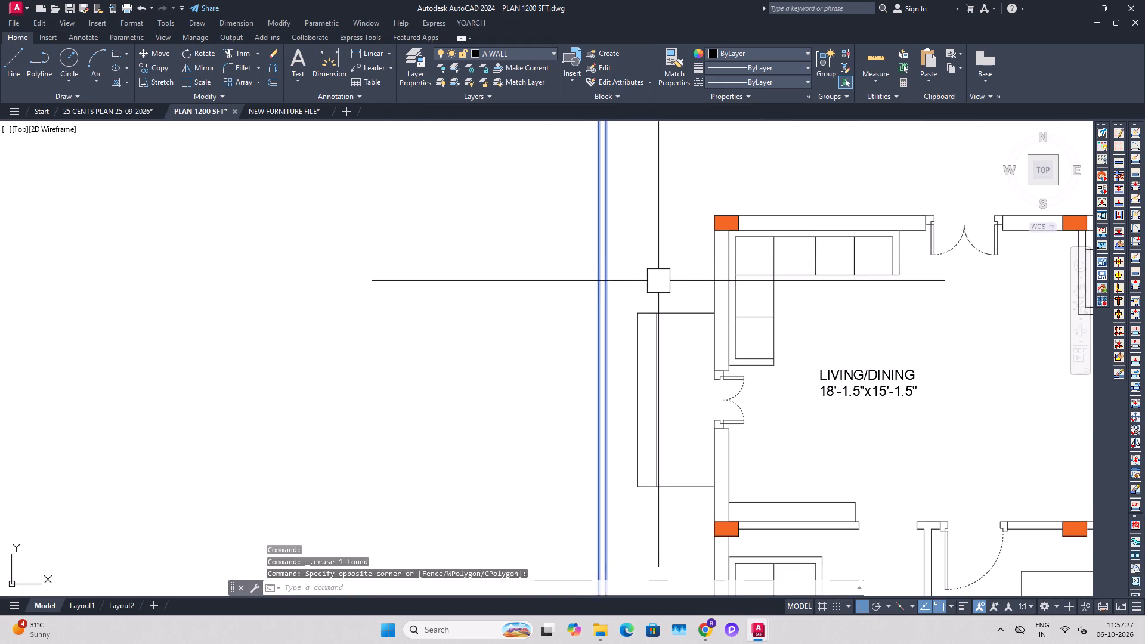
text(M)
key(space)
click(658, 281)
click(643, 281)
text(1')
text(6")
key(Return)
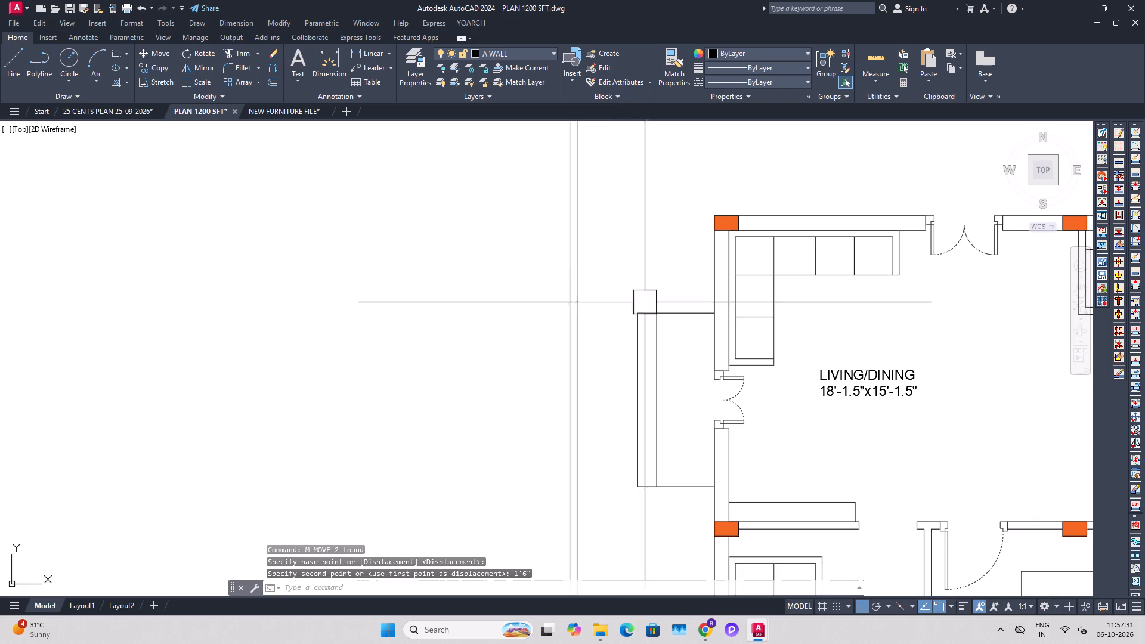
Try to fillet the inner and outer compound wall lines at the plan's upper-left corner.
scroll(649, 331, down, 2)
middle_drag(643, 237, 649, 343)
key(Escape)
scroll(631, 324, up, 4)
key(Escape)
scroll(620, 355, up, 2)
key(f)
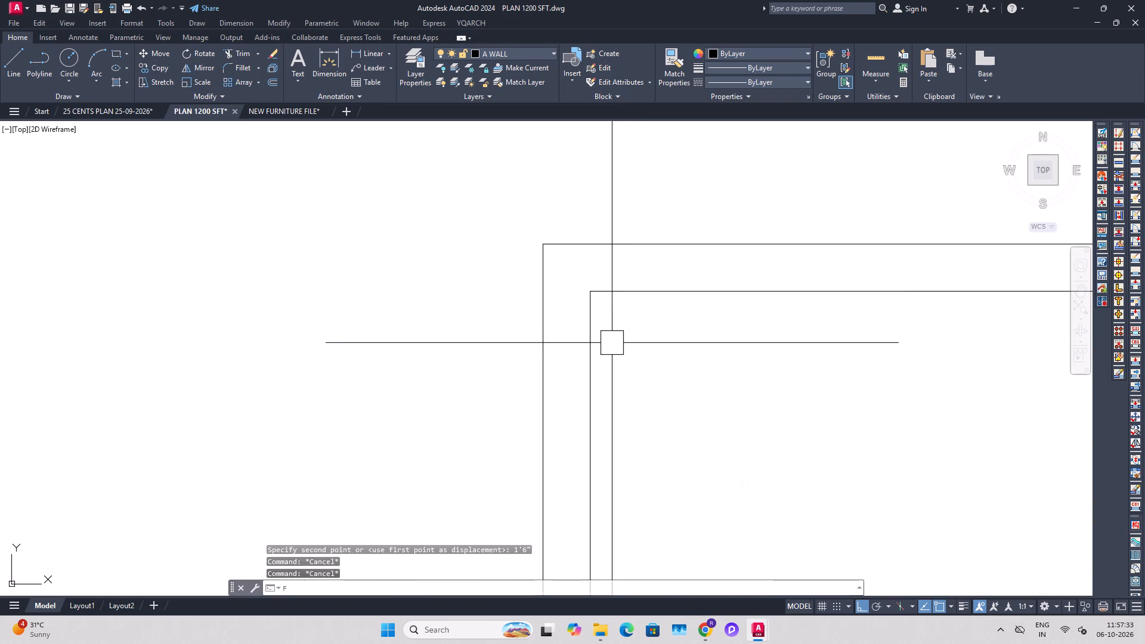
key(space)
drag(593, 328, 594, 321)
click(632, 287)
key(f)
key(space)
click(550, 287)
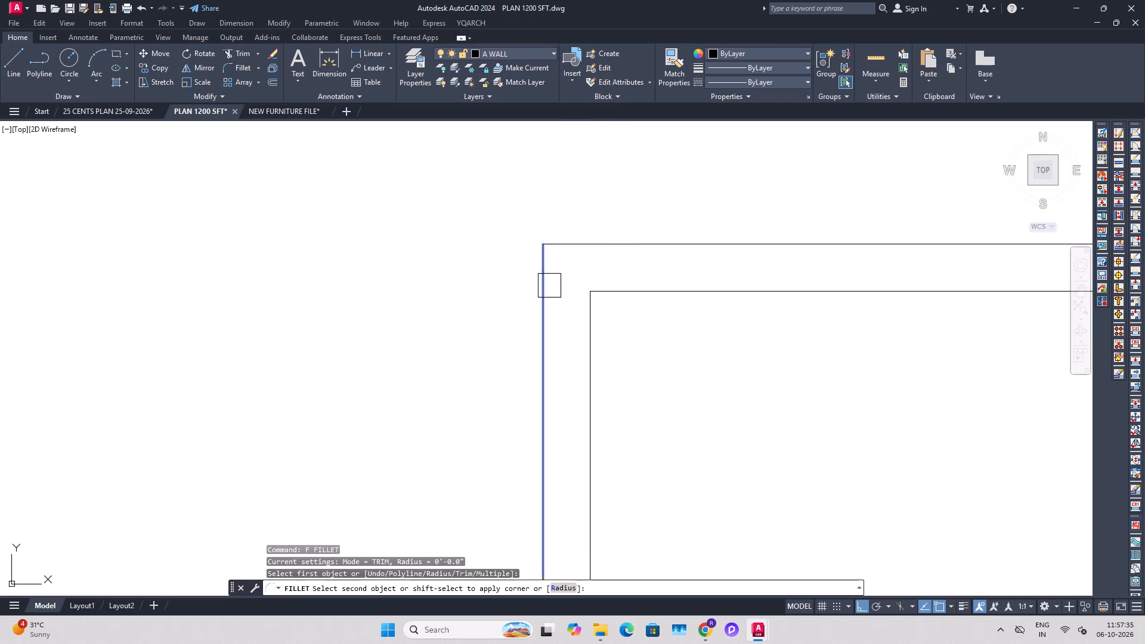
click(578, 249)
Select both compound wall lines near the upper-right corner to examine how far each one runs.
scroll(582, 320, down, 6)
middle_drag(773, 329, 649, 329)
scroll(930, 326, up, 4)
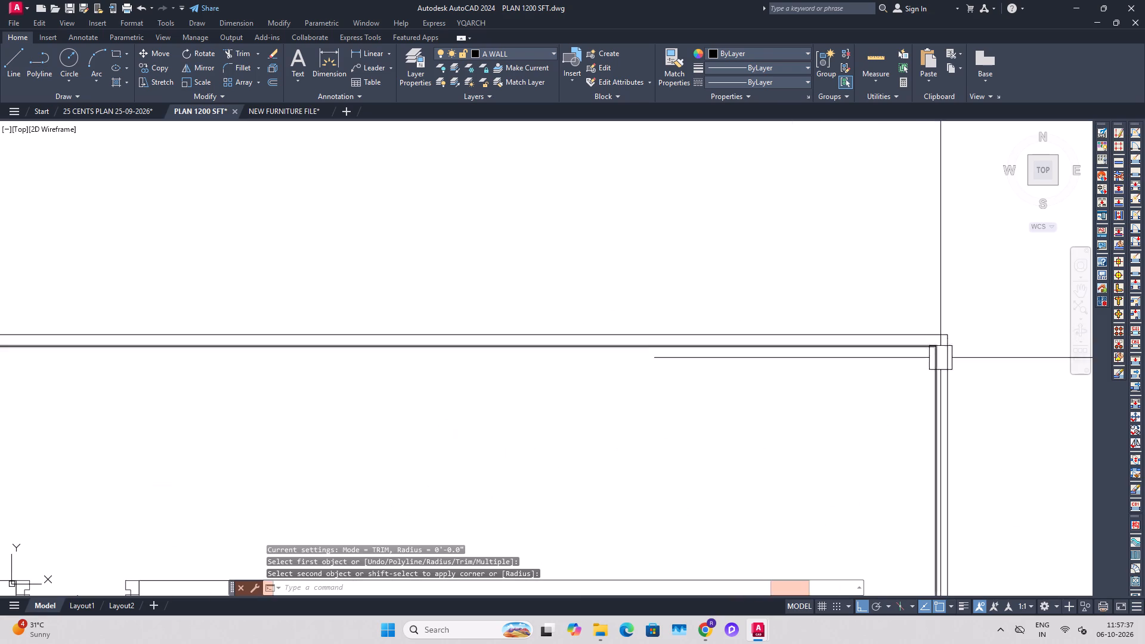
scroll(940, 361, up, 1)
click(886, 314)
click(884, 292)
scroll(887, 302, down, 6)
middle_drag(807, 297, 812, 286)
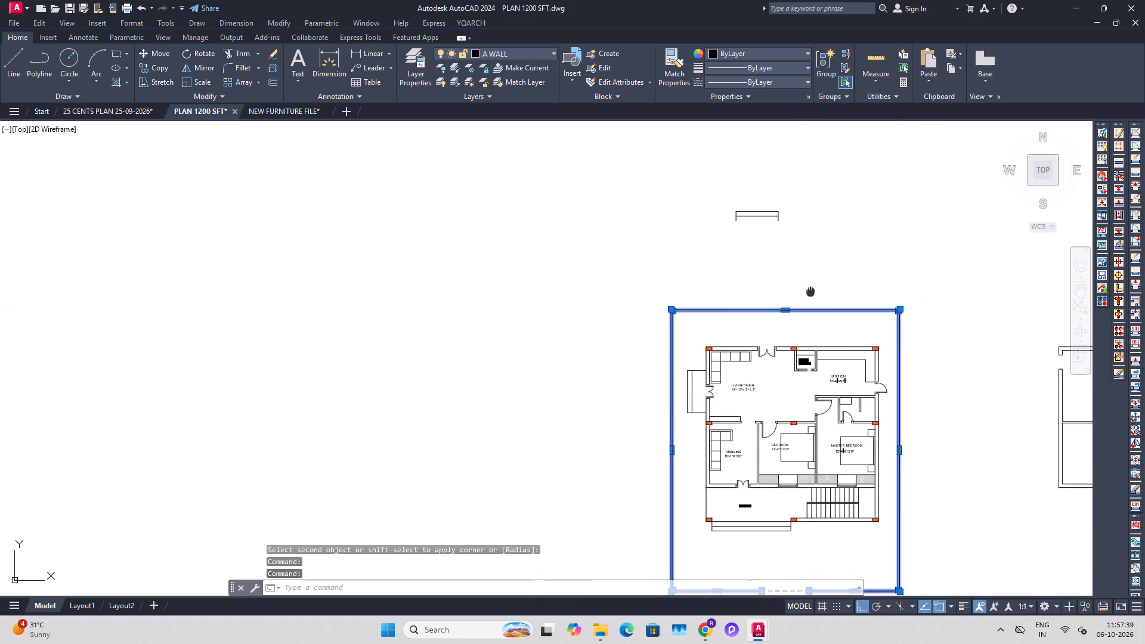
Move the short vertical line at the gate's left end onto the open end of the adjoining compound wall.
middle_drag(812, 286, 820, 253)
scroll(737, 484, up, 1)
middle_drag(737, 496, 728, 383)
scroll(841, 504, up, 4)
key(Escape)
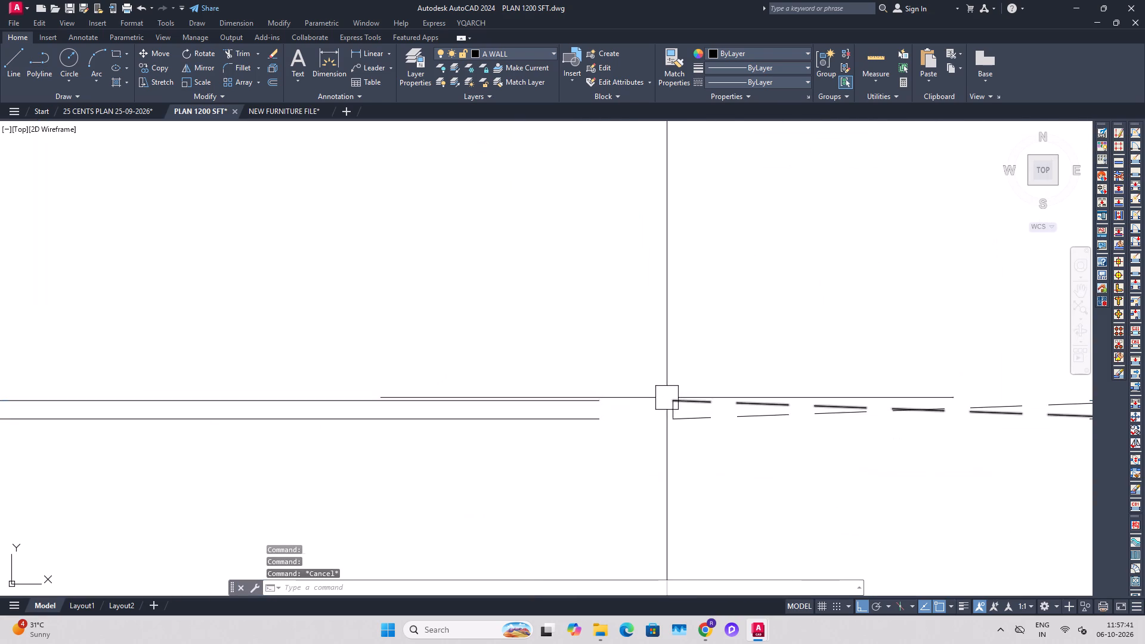
key(Escape)
scroll(670, 408, up, 4)
click(681, 419)
scroll(702, 377, down, 2)
key(m)
key(space)
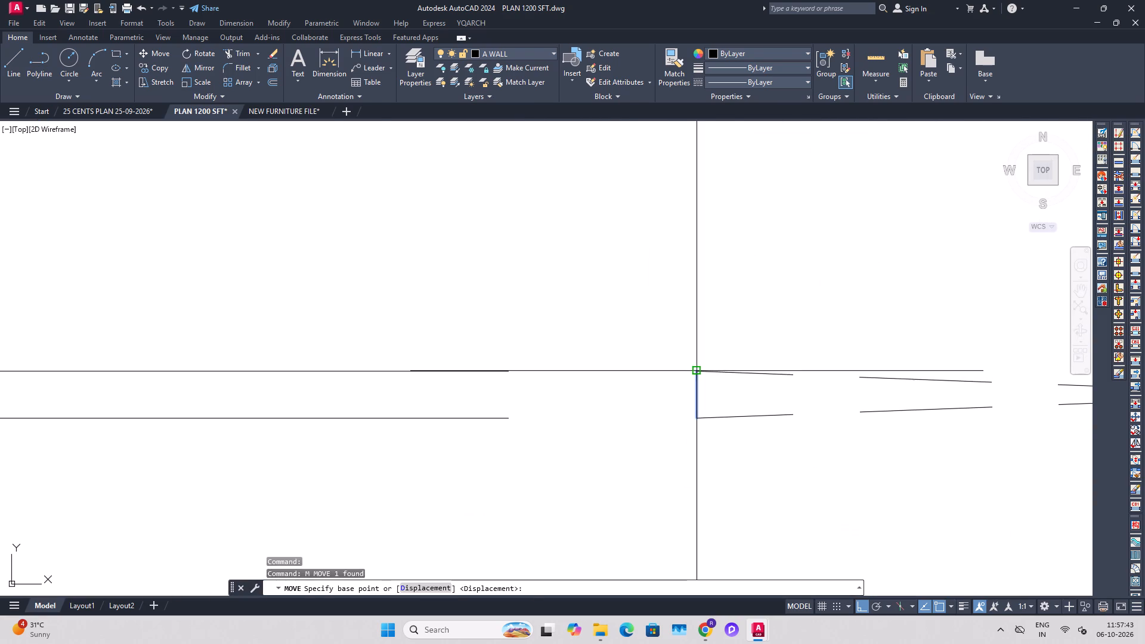
click(699, 373)
click(506, 372)
key(Escape)
key(Escape)
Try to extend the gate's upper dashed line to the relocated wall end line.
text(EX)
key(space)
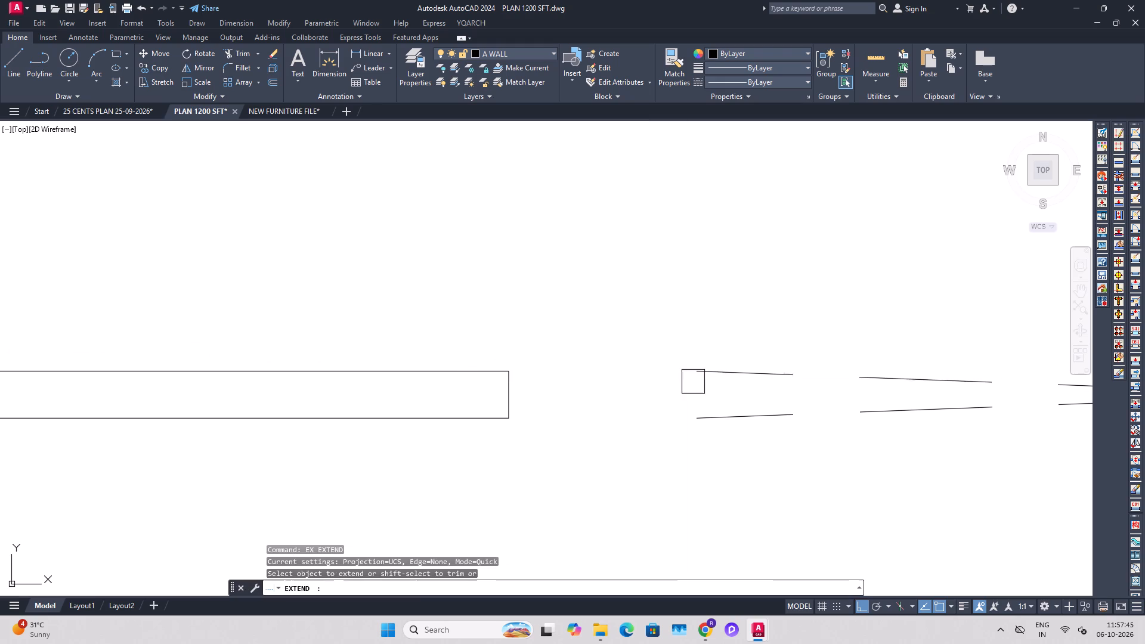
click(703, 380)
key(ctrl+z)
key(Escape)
Stretch the nearest ends of the gate's upper and lower dashed lines onto the corners of the compound wall end.
click(709, 376)
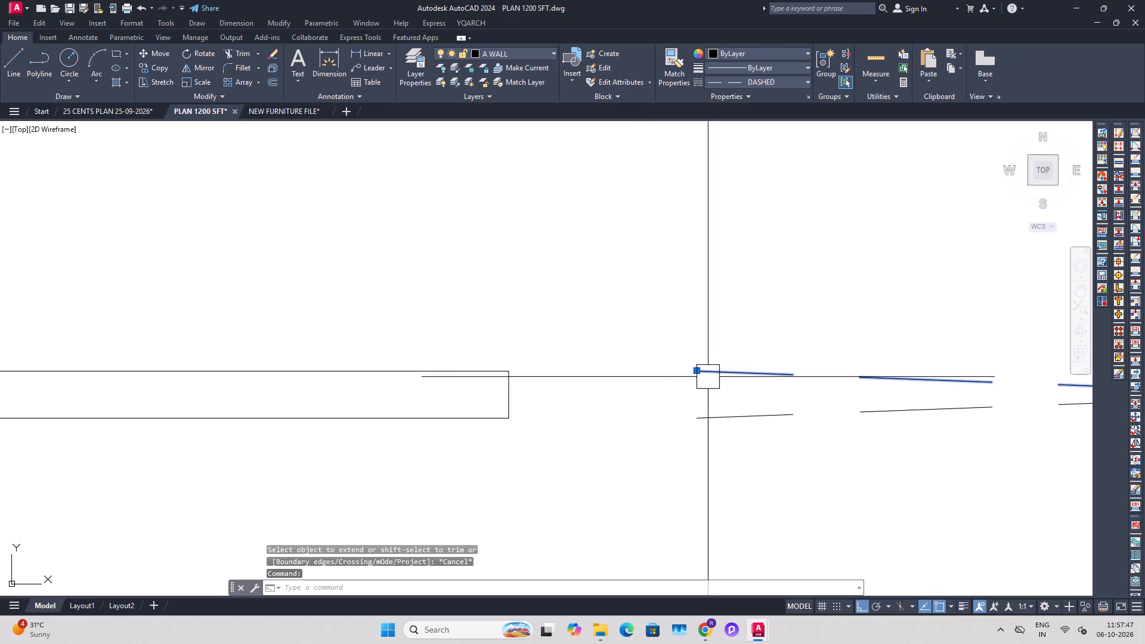
click(695, 371)
click(512, 369)
key(Escape)
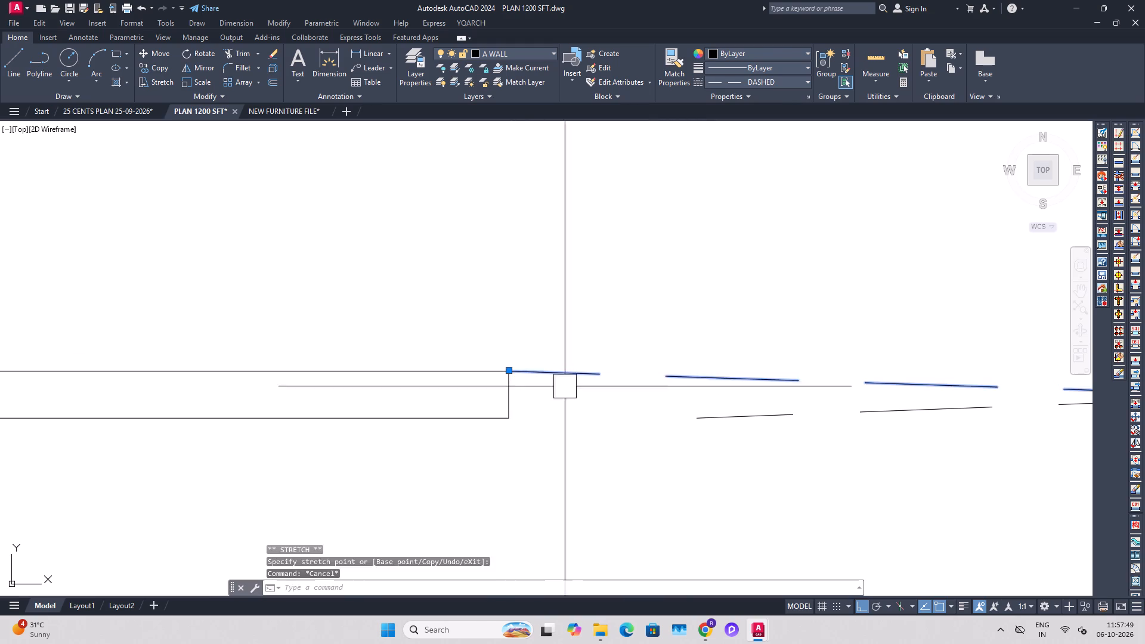
key(Escape)
click(718, 410)
click(697, 417)
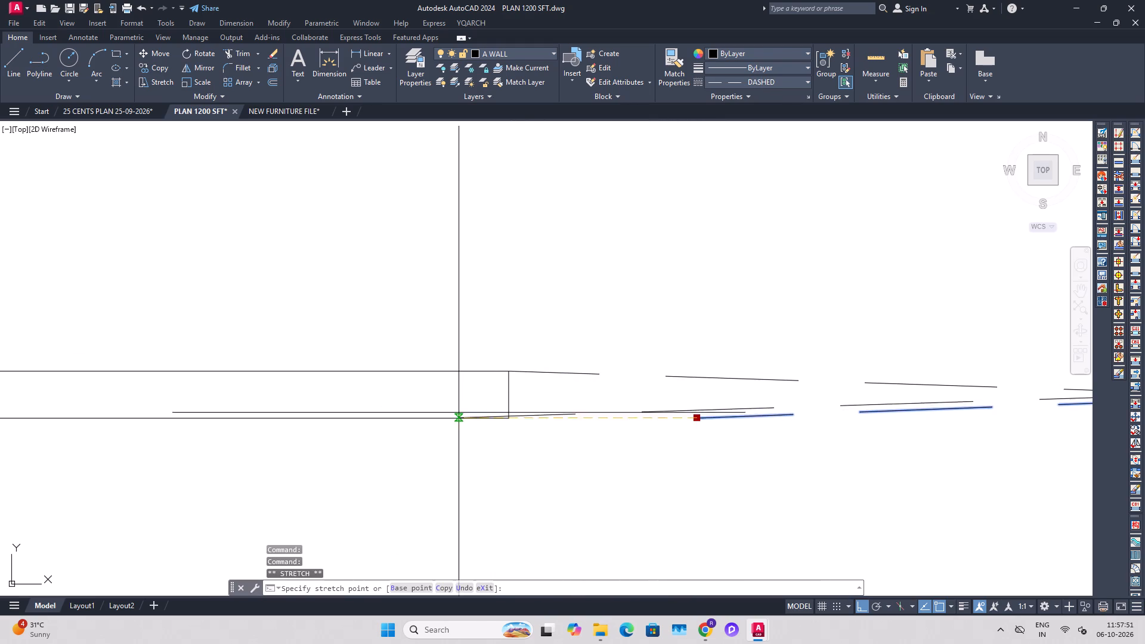
click(510, 417)
key(Escape)
key(Escape)
Save the drawing with the gate lines joined to the compound wall.
key(ctrl+s)
scroll(565, 442, down, 5)
middle_drag(631, 361, 650, 436)
scroll(534, 413, down, 1)
middle_drag(507, 346, 517, 432)
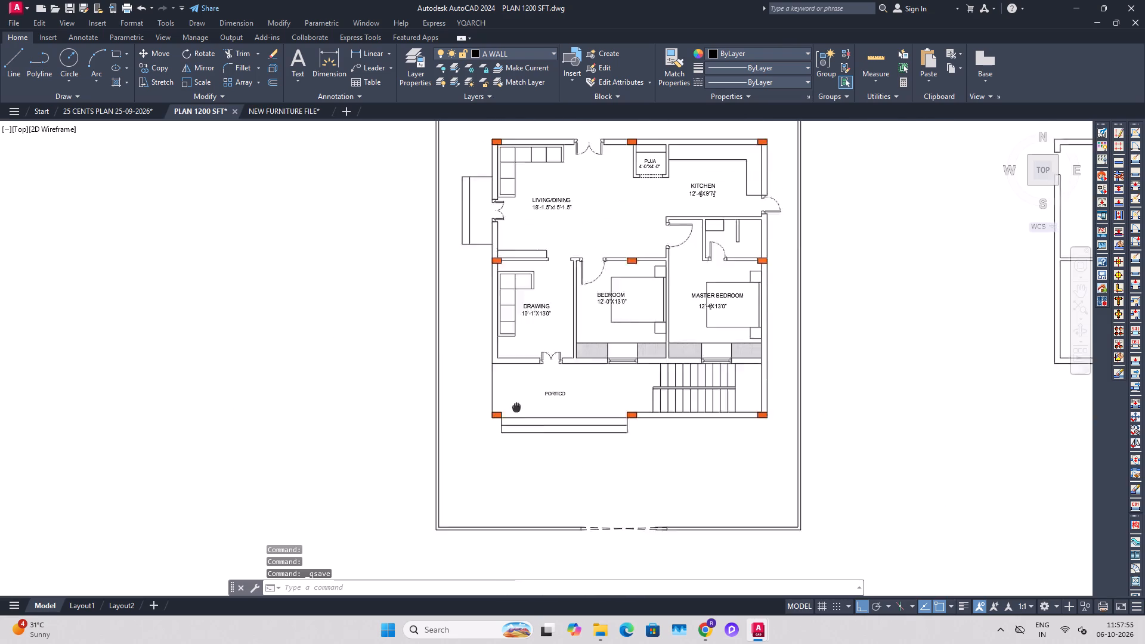
middle_drag(517, 432, 521, 464)
middle_drag(526, 307, 530, 371)
scroll(486, 308, up, 2)
middle_drag(649, 267, 593, 426)
key(ctrl+s)
Copy the side entrance steps beside the living/dining room straight up about 26'-8" to the clear area above the compound wall.
middle_drag(375, 398, 407, 324)
drag(471, 272, 466, 287)
click(398, 549)
key(c)
key(o)
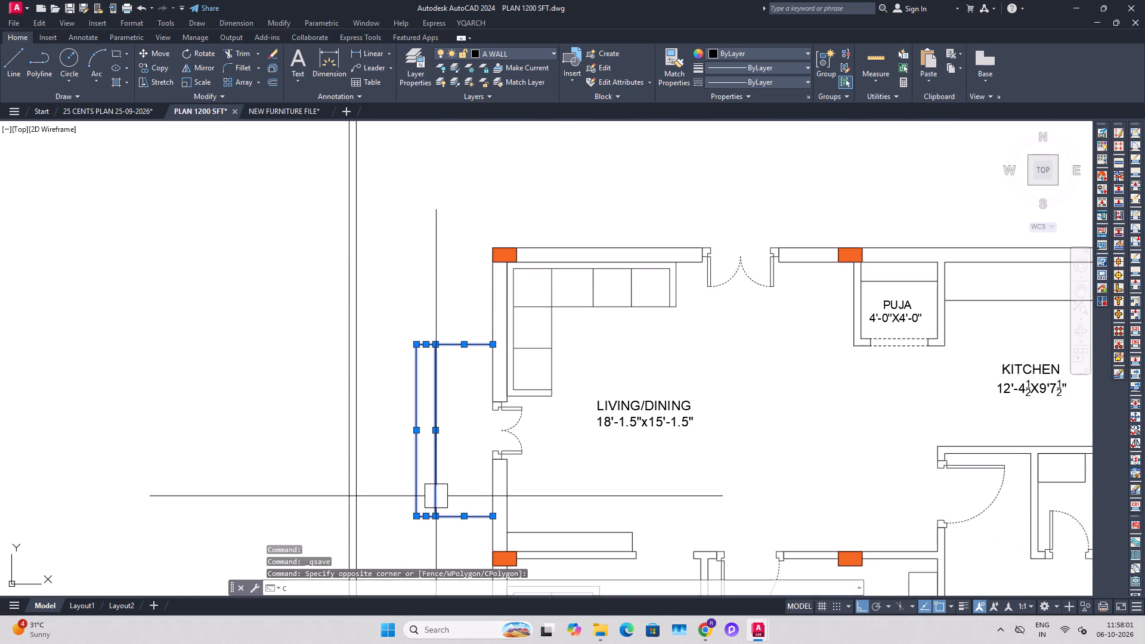
key(space)
click(438, 494)
middle_drag(451, 363, 425, 595)
middle_drag(494, 326, 497, 484)
click(521, 375)
key(Escape)
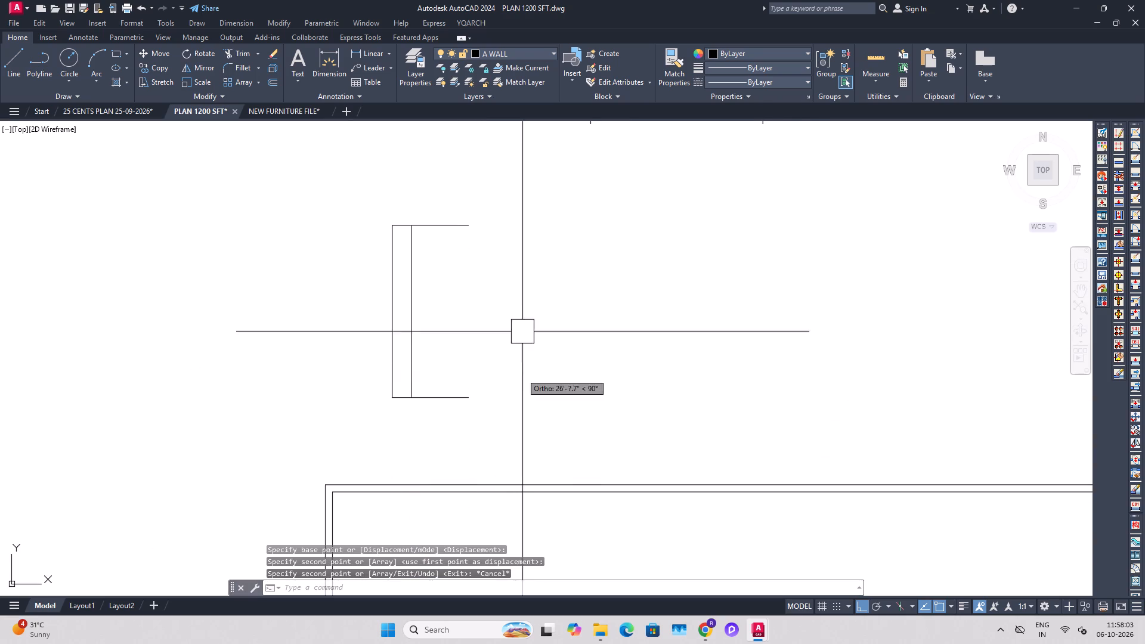
Rotate the copied entrance steps 270° so they lie horizontally with their open side facing the house.
drag(530, 180, 526, 199)
click(377, 423)
text(RO)
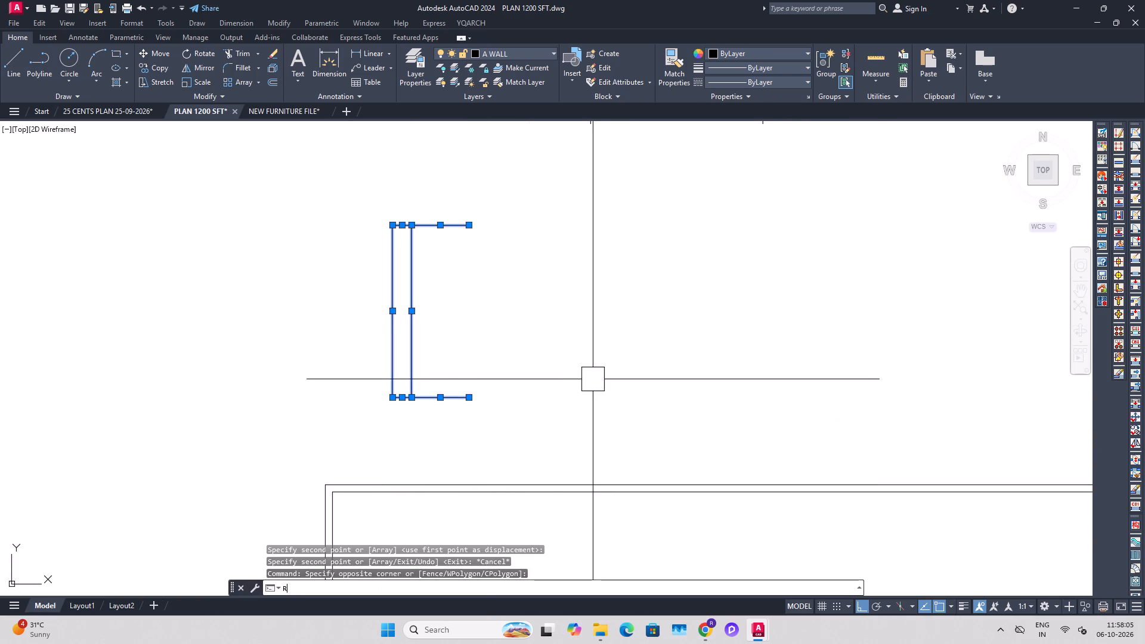
key(space)
click(593, 379)
click(593, 396)
Move the rotated steps by their lower-left corner onto the outer wall face at the living/dining room's upper double door.
drag(802, 306, 781, 277)
click(537, 169)
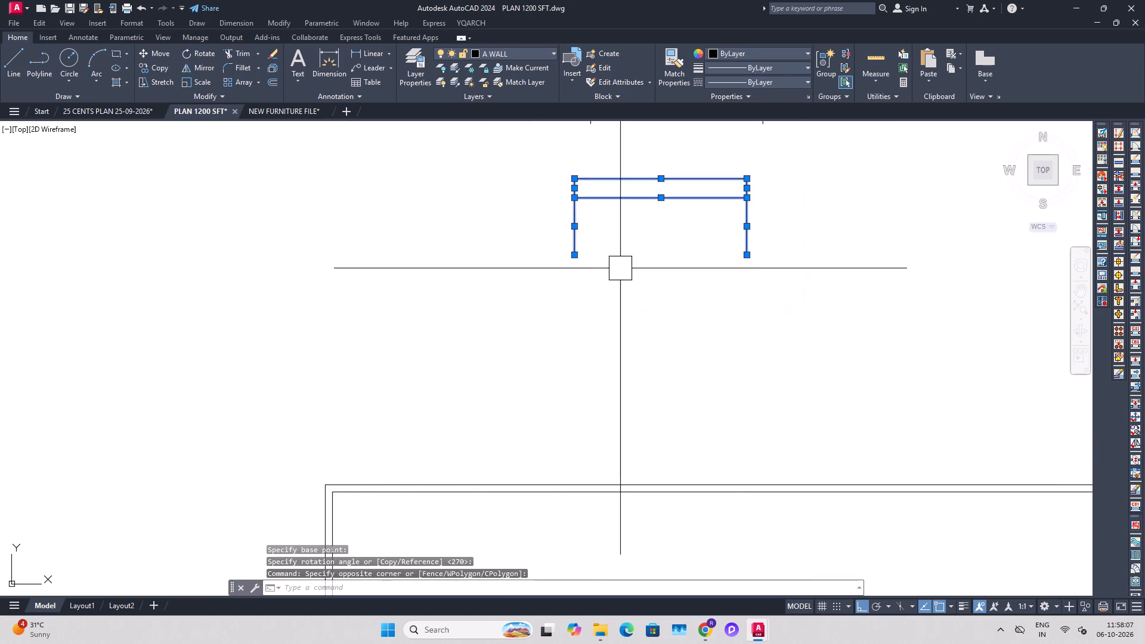
key(m)
key(space)
click(576, 258)
scroll(590, 360, down, 1)
middle_drag(600, 416, 585, 332)
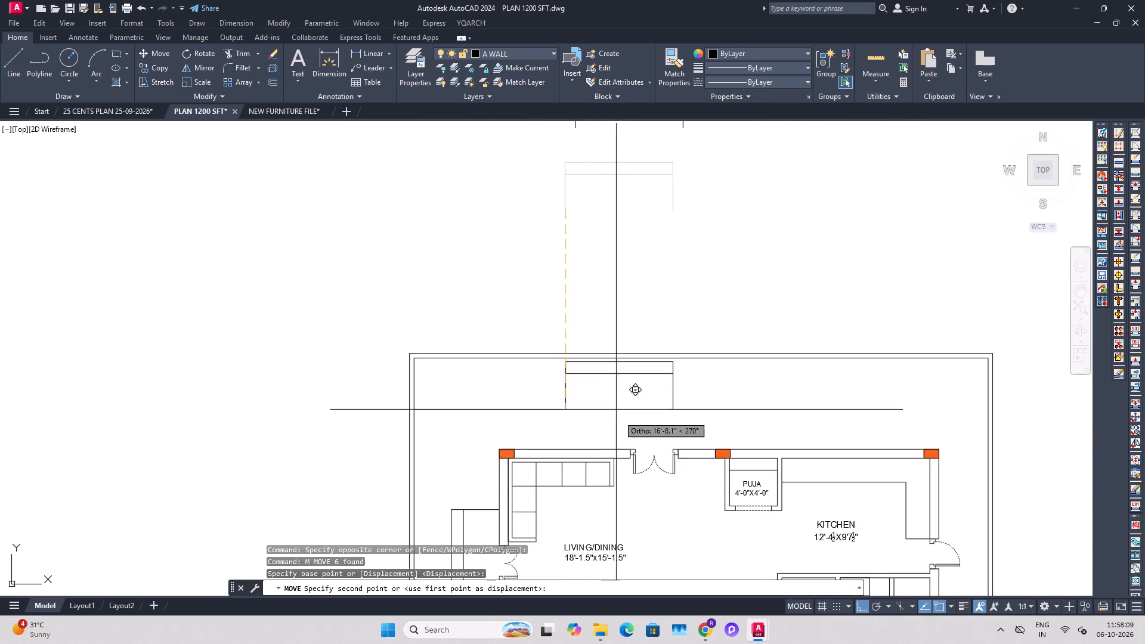
scroll(621, 429, up, 2)
scroll(631, 482, up, 1)
click(655, 481)
key(Escape)
Shift the upper entrance steps left along the wall so they span the double door, ending short of the puja-side column.
scroll(595, 449, down, 2)
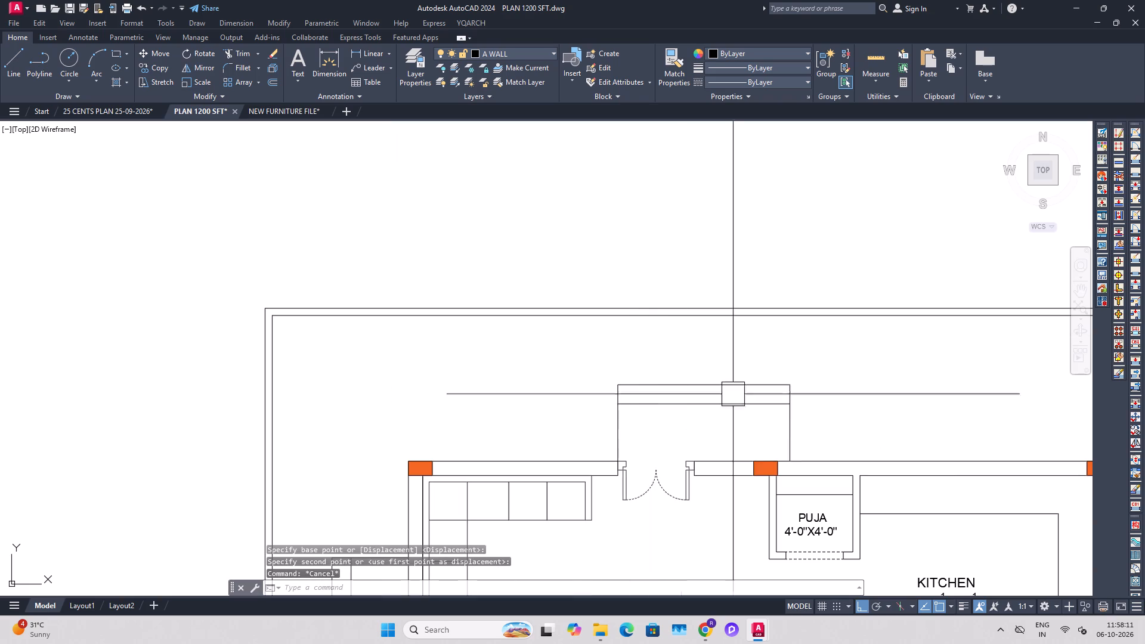
click(827, 362)
click(573, 423)
key(m)
key(space)
scroll(776, 446, up, 1)
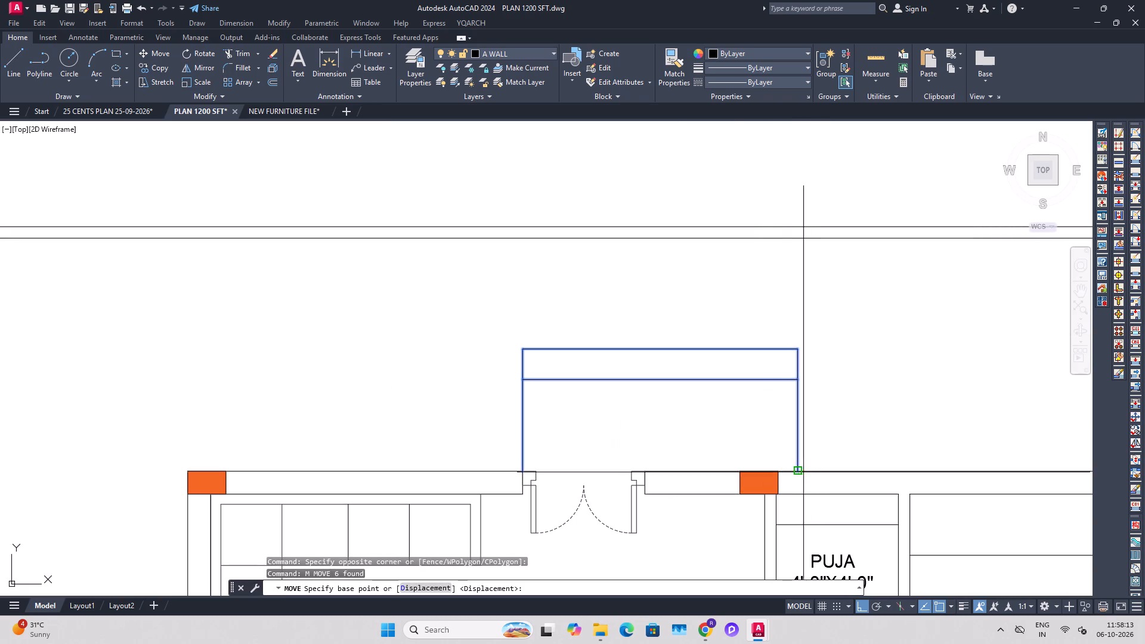
click(796, 472)
click(724, 472)
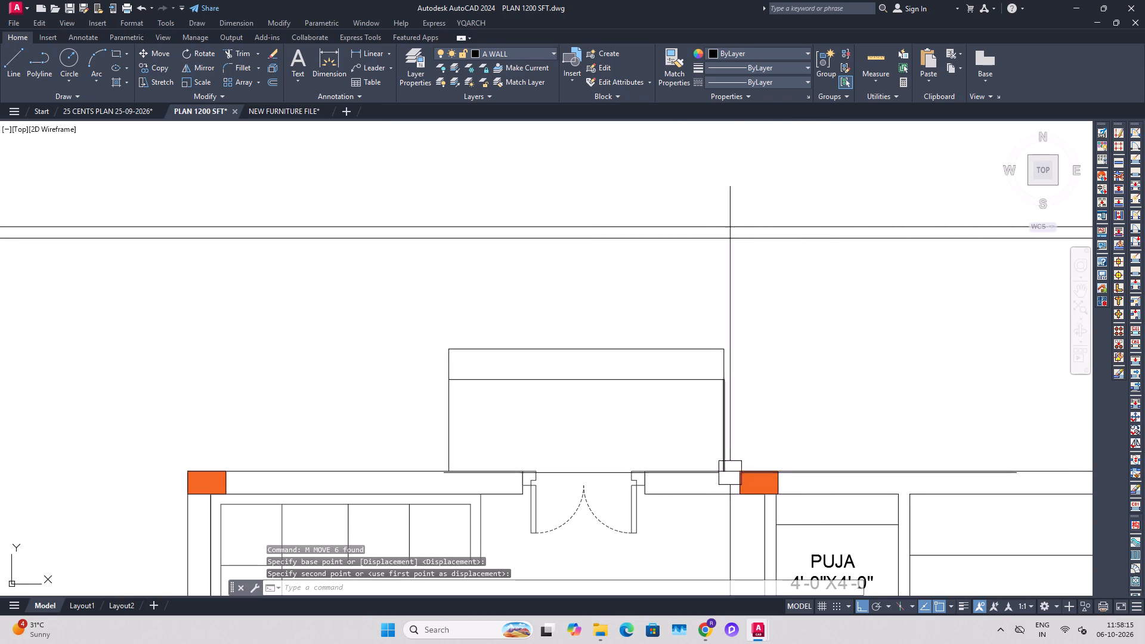
Nudge the upper entrance steps about 0'-6.6" to the right along the wall.
middle_drag(695, 475, 713, 499)
click(782, 410)
click(419, 355)
key(m)
key(space)
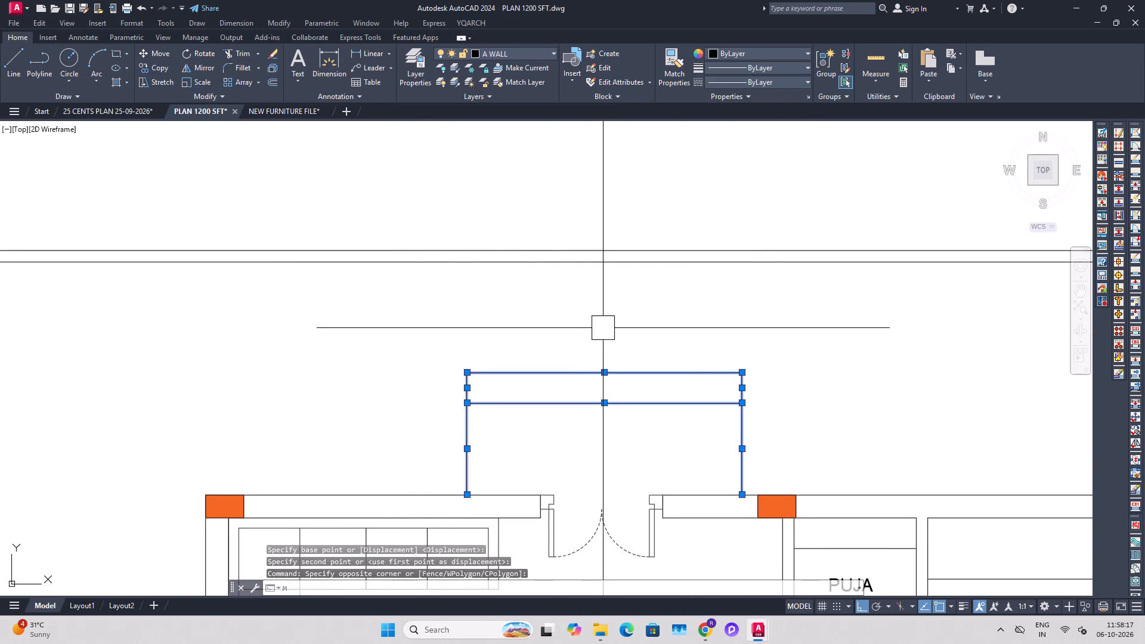
drag(603, 327, 611, 327)
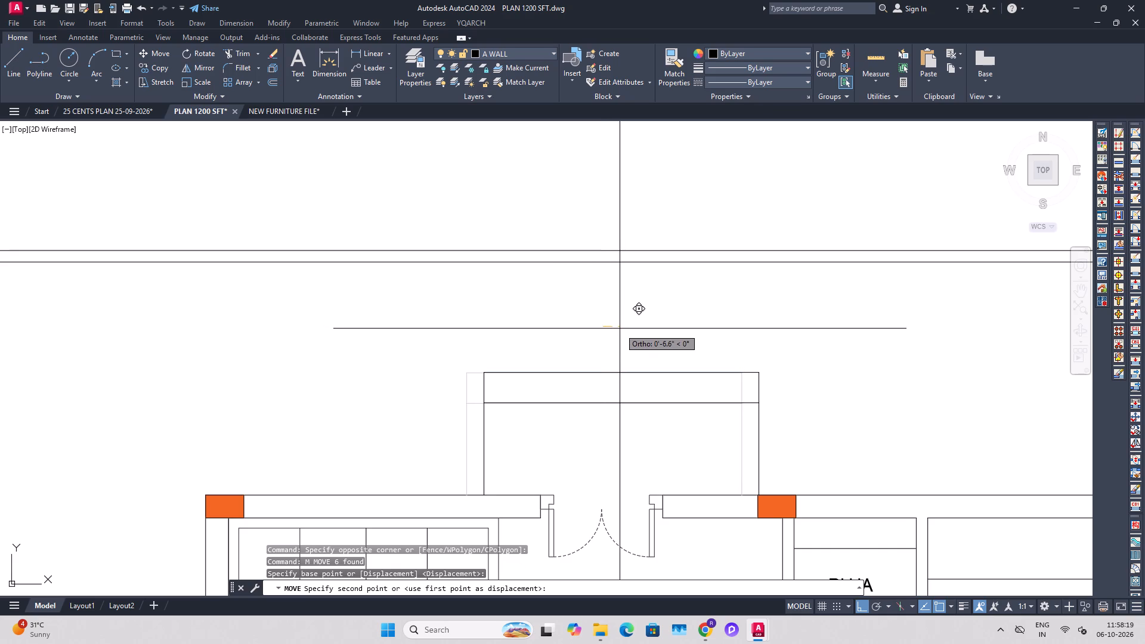
click(620, 329)
key(Escape)
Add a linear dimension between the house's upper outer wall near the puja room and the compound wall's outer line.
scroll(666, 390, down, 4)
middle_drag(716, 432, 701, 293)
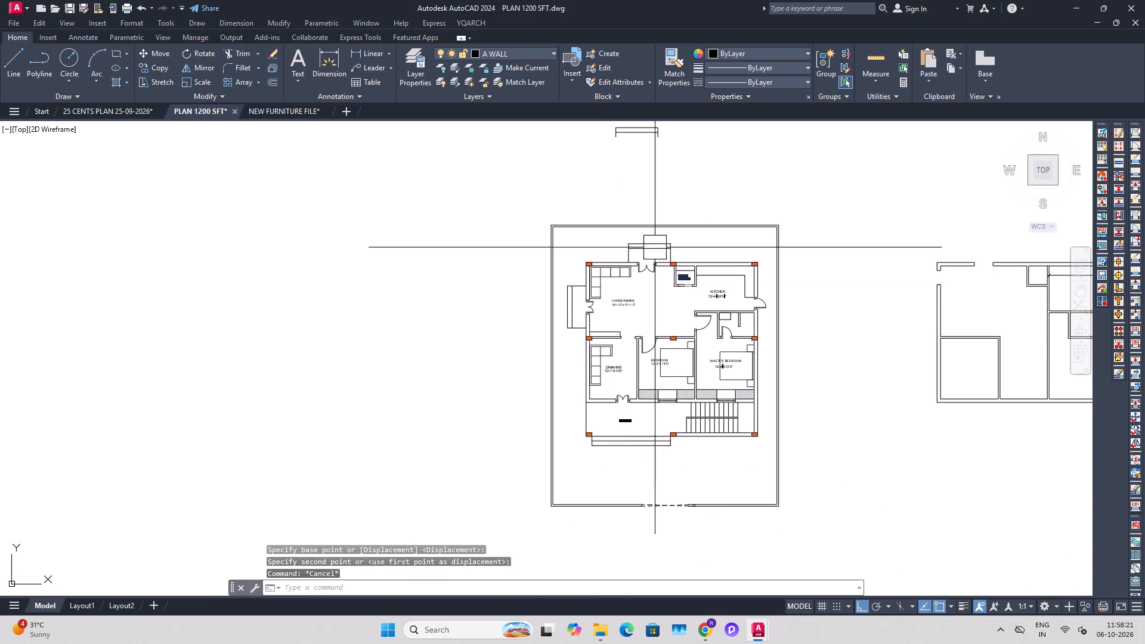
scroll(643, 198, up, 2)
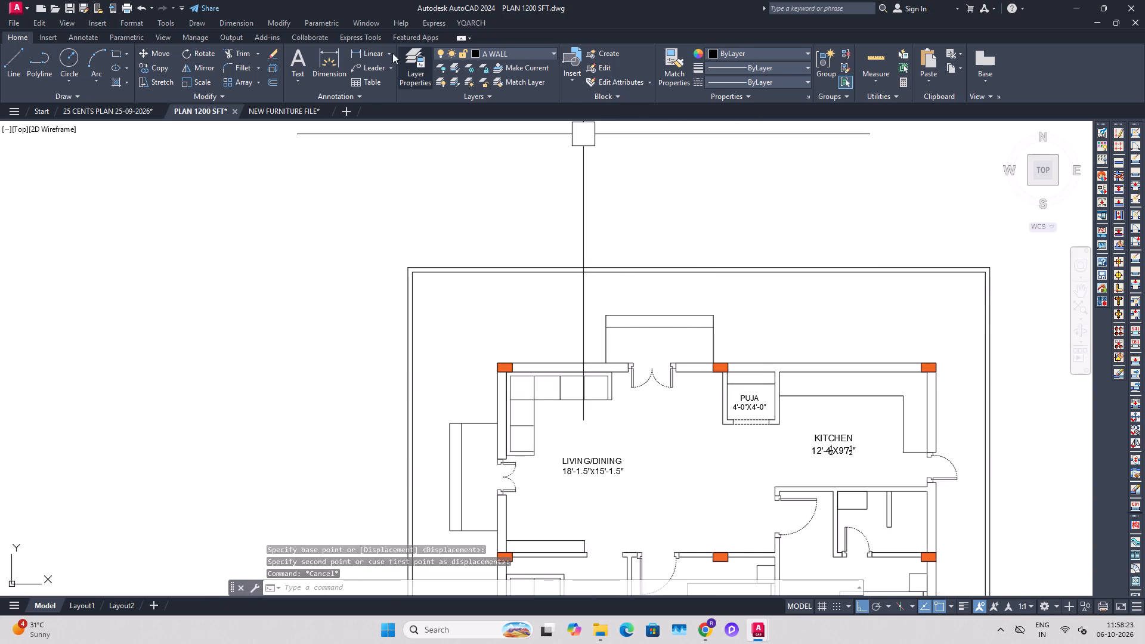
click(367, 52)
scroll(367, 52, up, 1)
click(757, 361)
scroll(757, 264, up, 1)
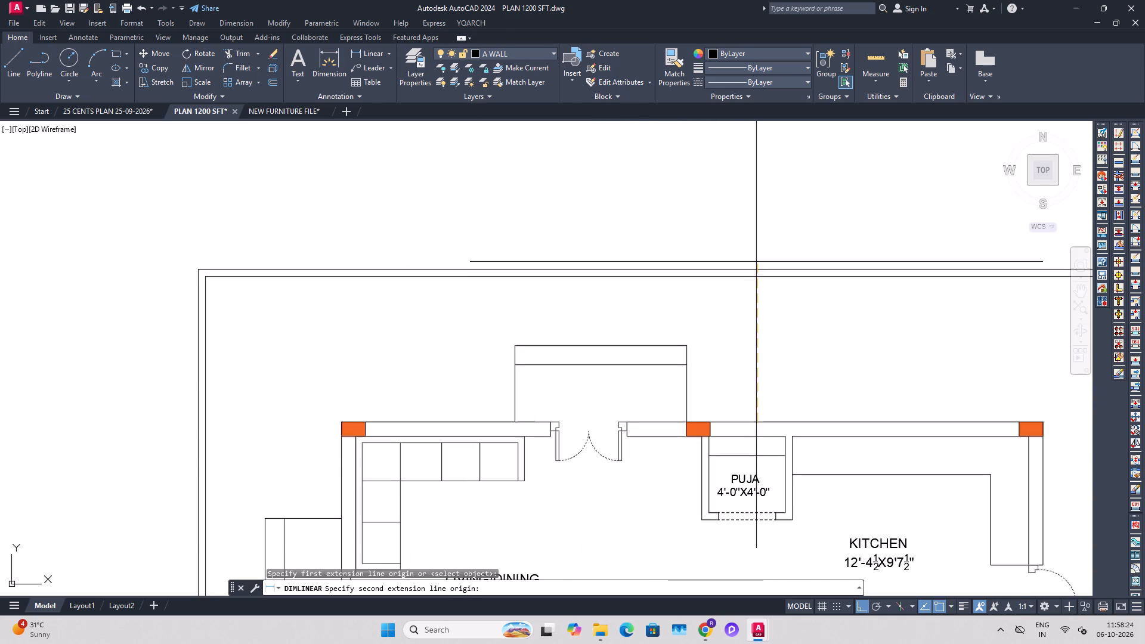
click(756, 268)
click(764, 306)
Stretch the outer and inner lines of the upper compound wall 2' outward, away from the house.
click(812, 252)
click(789, 290)
middle_drag(791, 288, 773, 292)
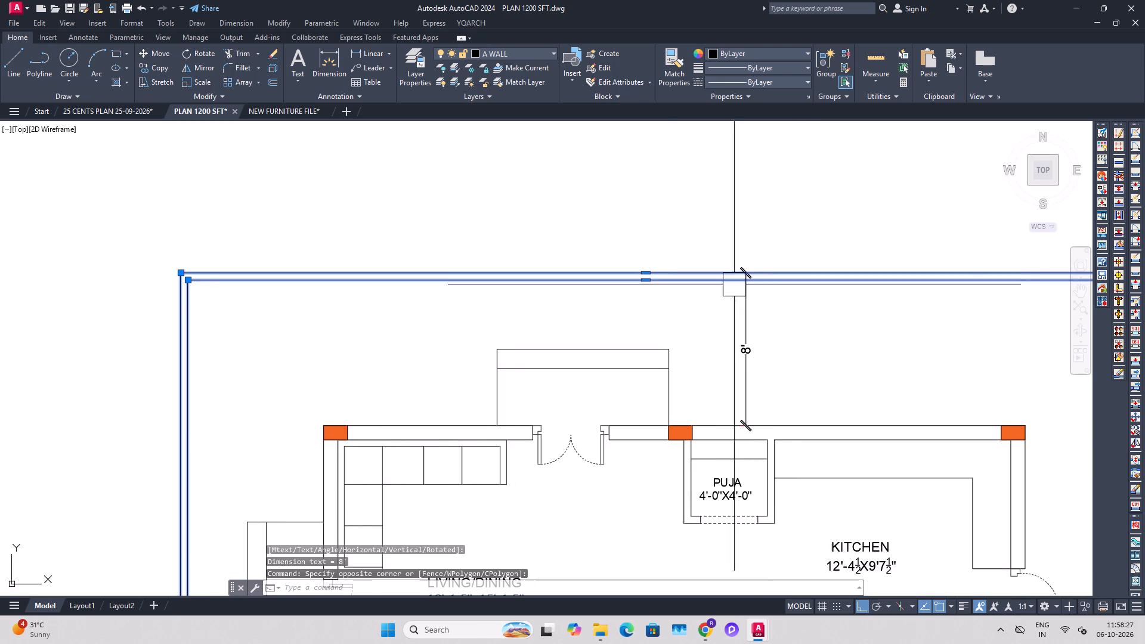
click(646, 270)
text(2')
key(Return)
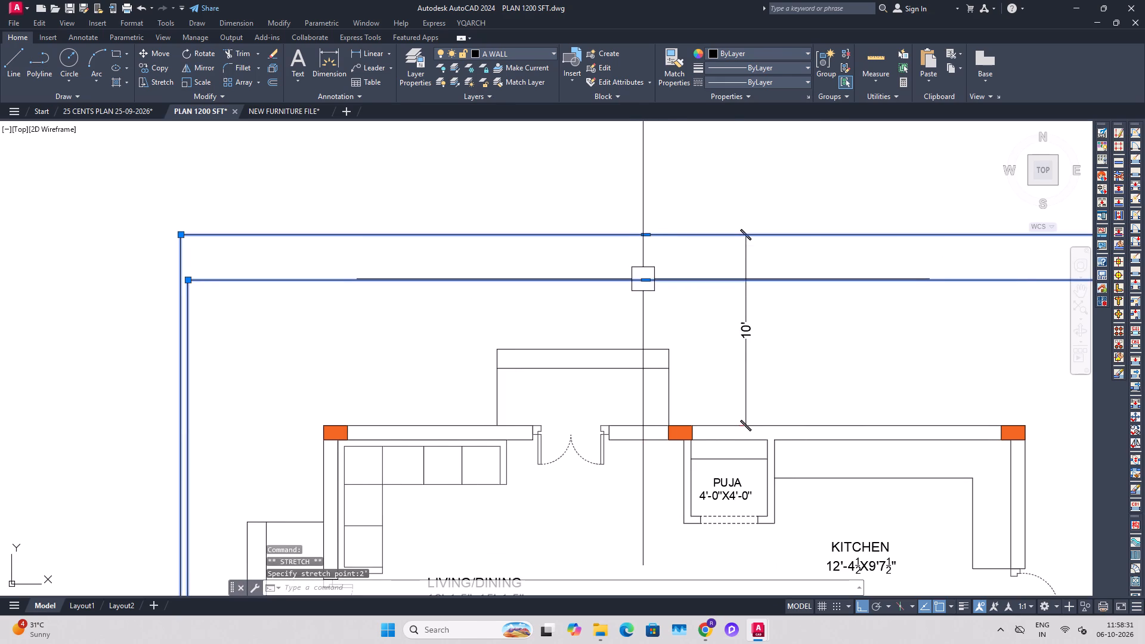
click(643, 279)
click(646, 280)
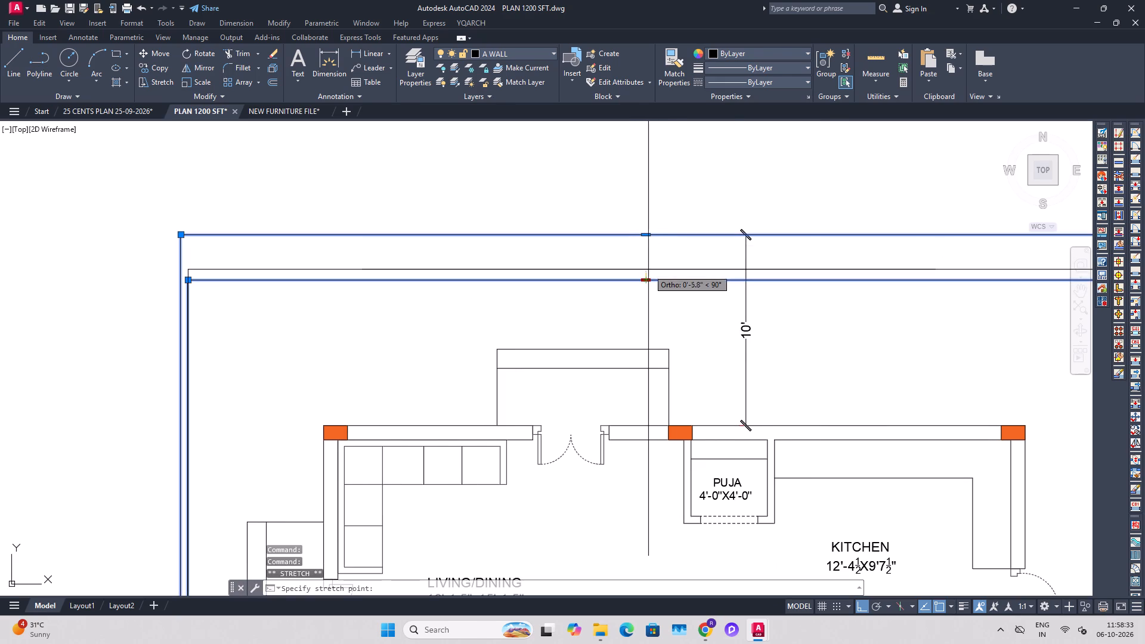
text(2')
key(Return)
key(Escape)
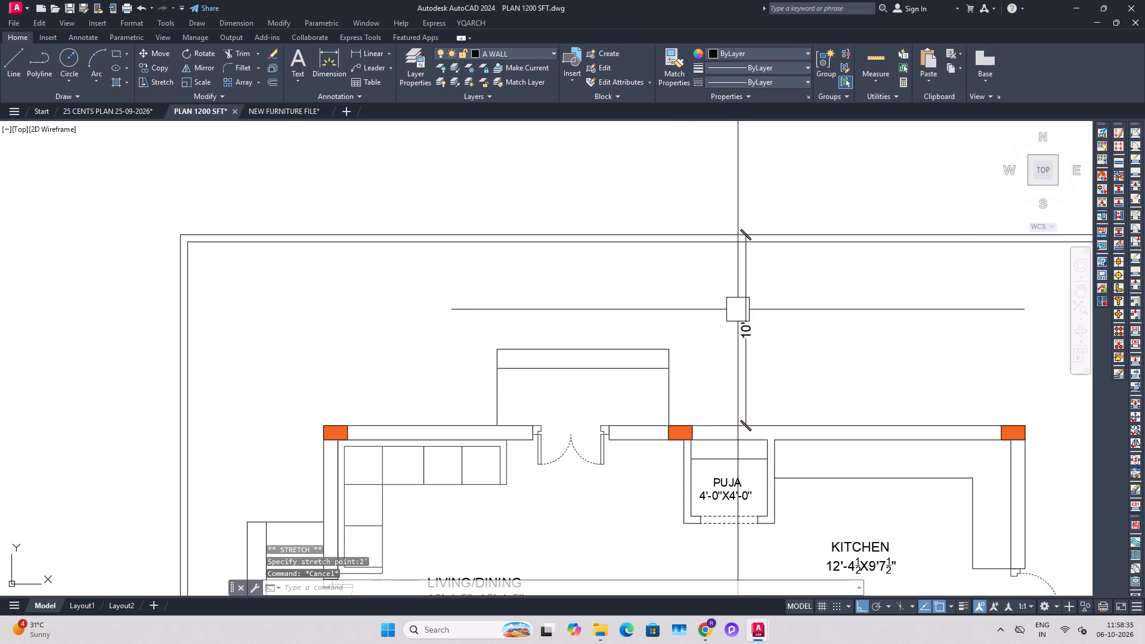
key(Escape)
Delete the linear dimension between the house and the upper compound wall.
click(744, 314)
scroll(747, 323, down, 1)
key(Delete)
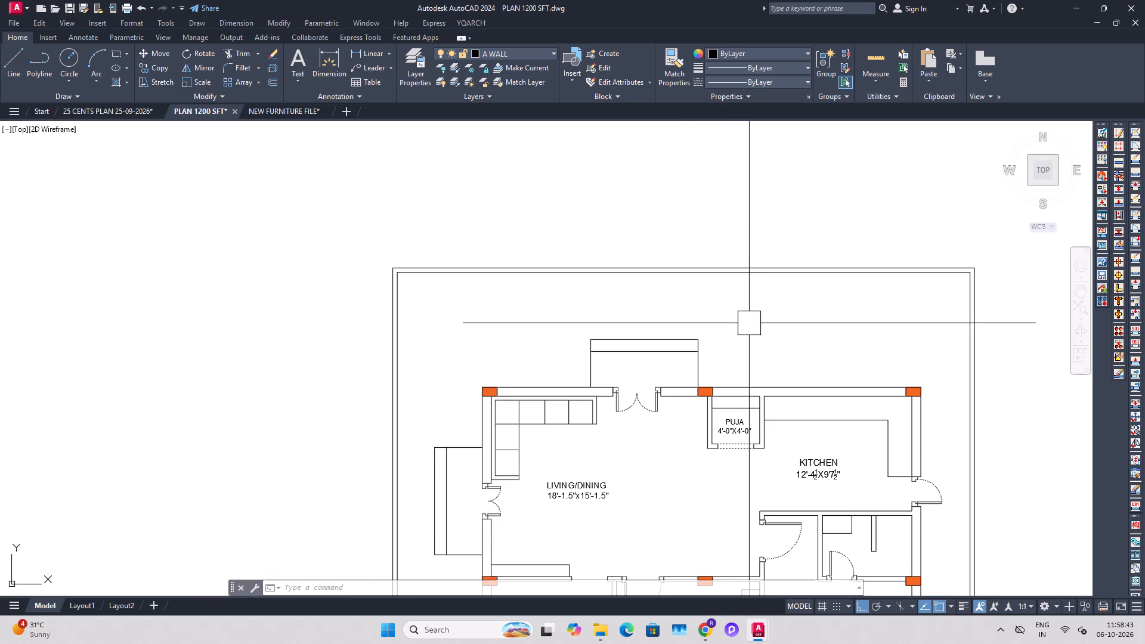
Save the drawing with the relocated upper compound wall.
scroll(544, 270, down, 2)
middle_drag(614, 484, 547, 426)
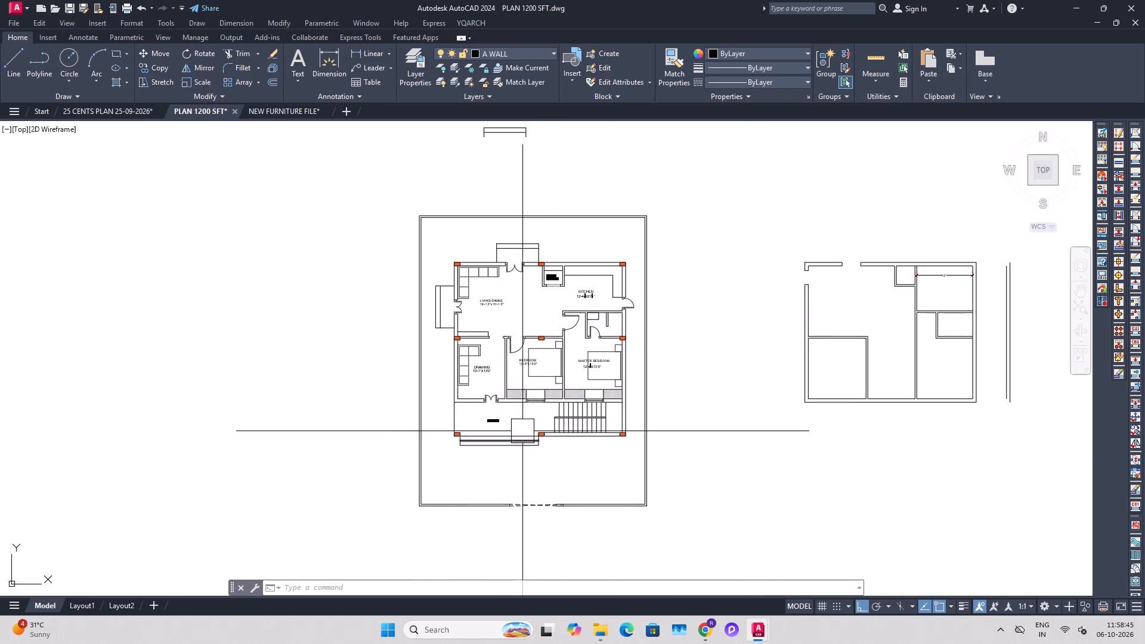
key(Escape)
key(ctrl+s)
Copy the orange column at the house's lower-right corner up to the junction of the master bedroom's lower wall and right outer wall.
scroll(548, 326, up, 1)
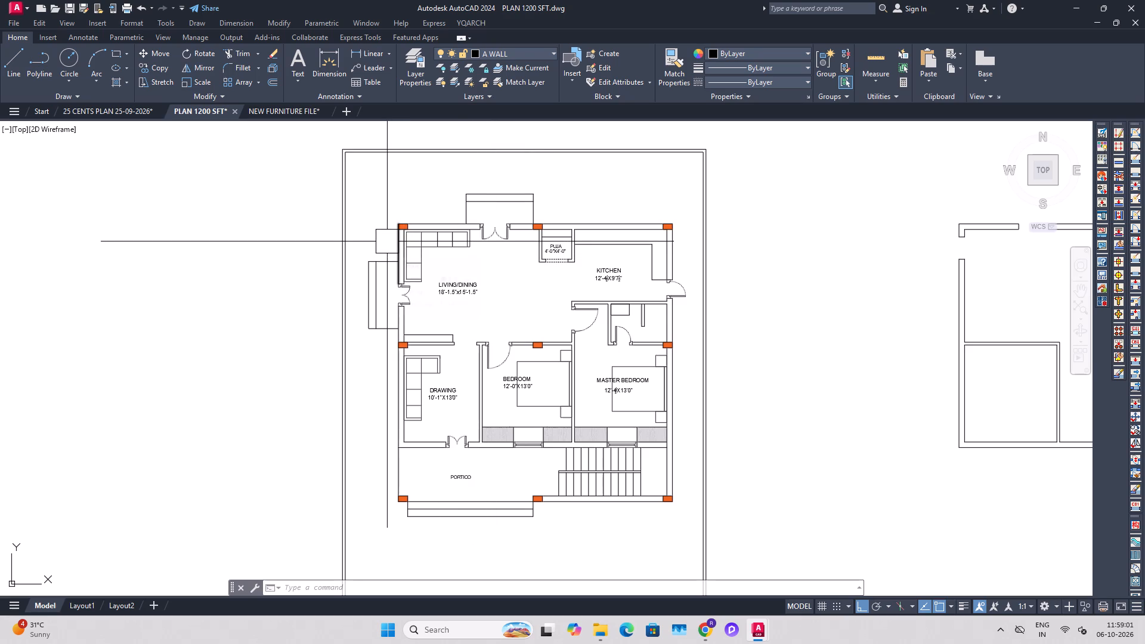
scroll(668, 527, up, 5)
click(648, 443)
scroll(700, 377, down, 2)
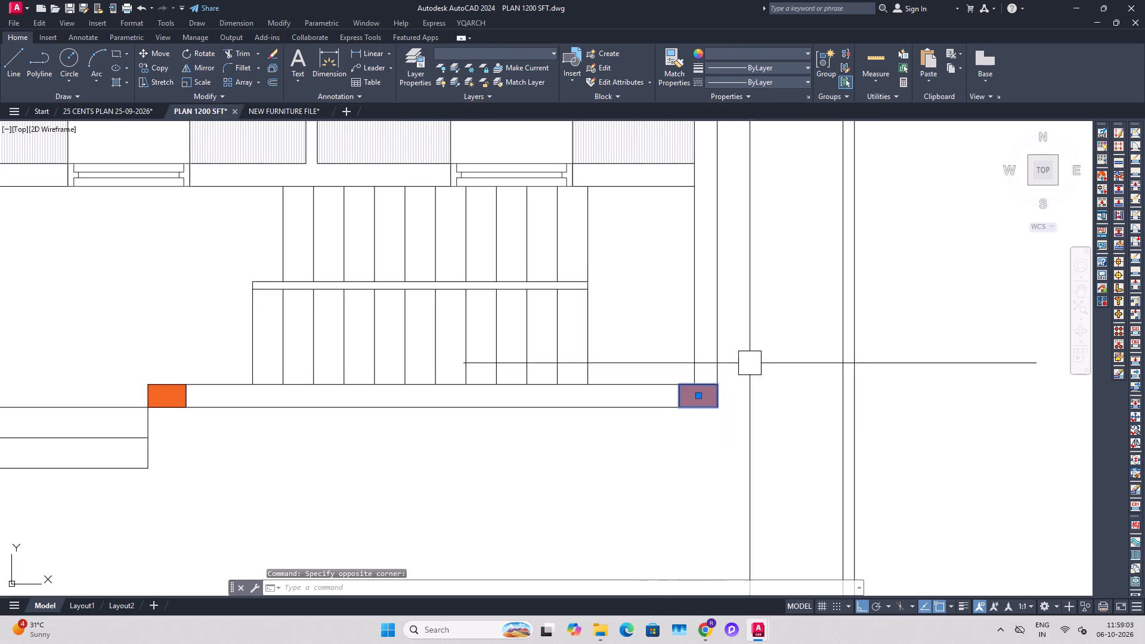
middle_drag(751, 361, 753, 395)
key(c)
text(O)
key(space)
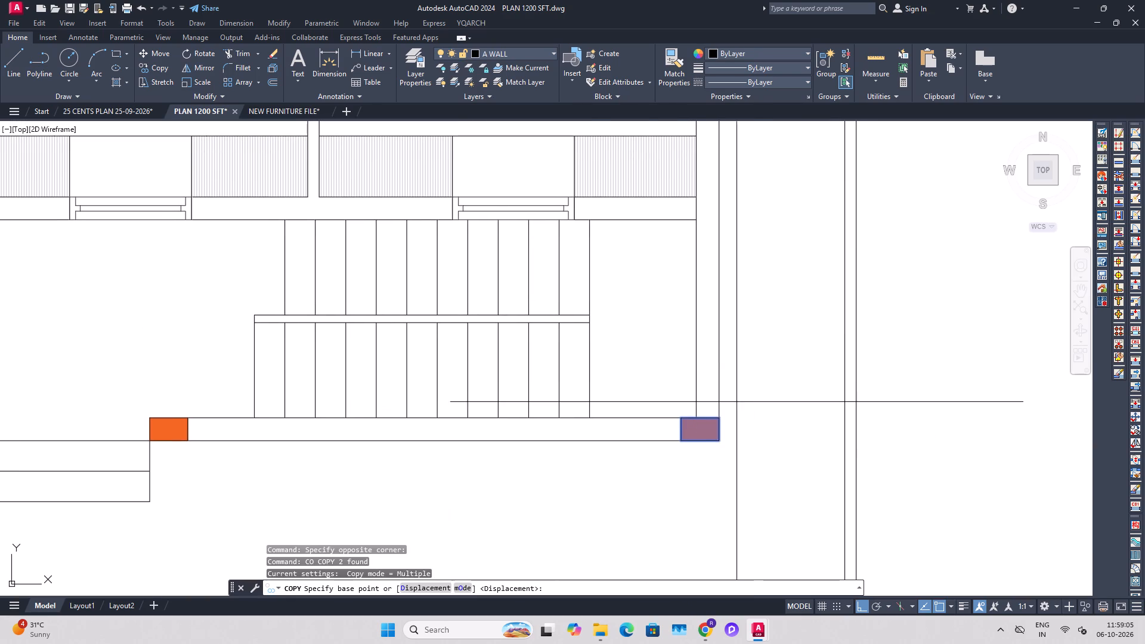
click(722, 419)
middle_drag(726, 282, 726, 364)
scroll(687, 304, up, 2)
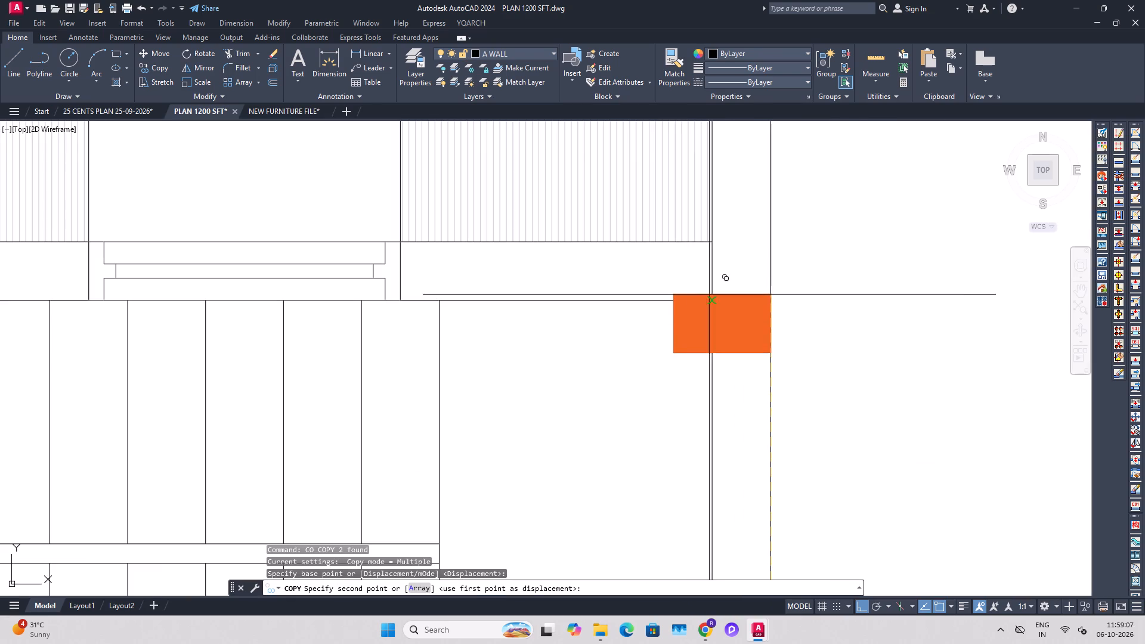
click(712, 237)
key(Escape)
key(Escape)
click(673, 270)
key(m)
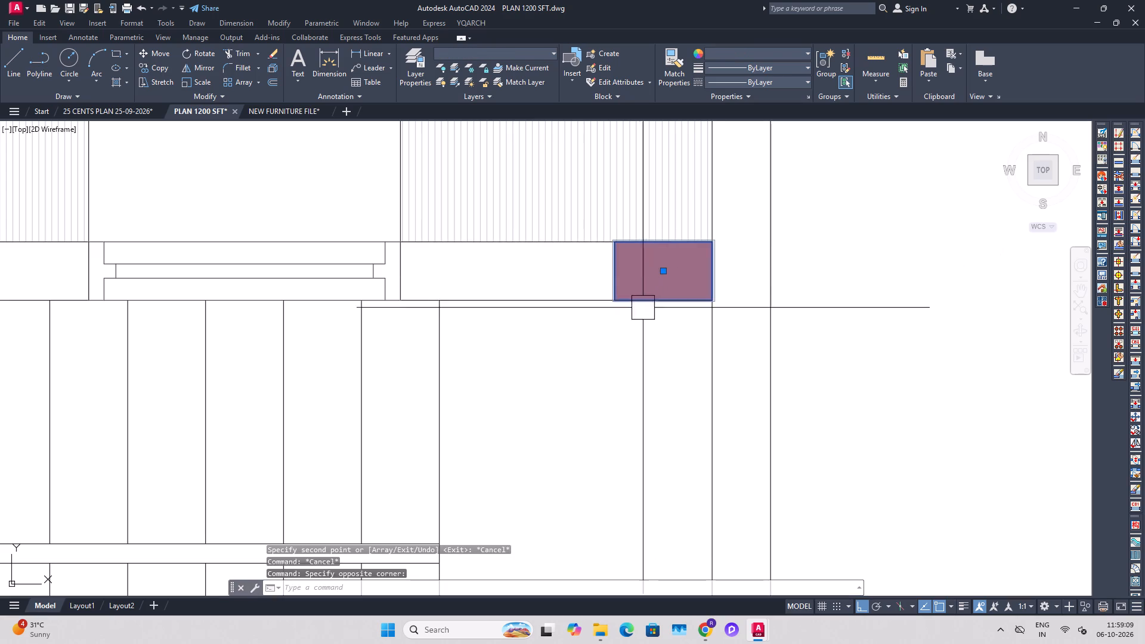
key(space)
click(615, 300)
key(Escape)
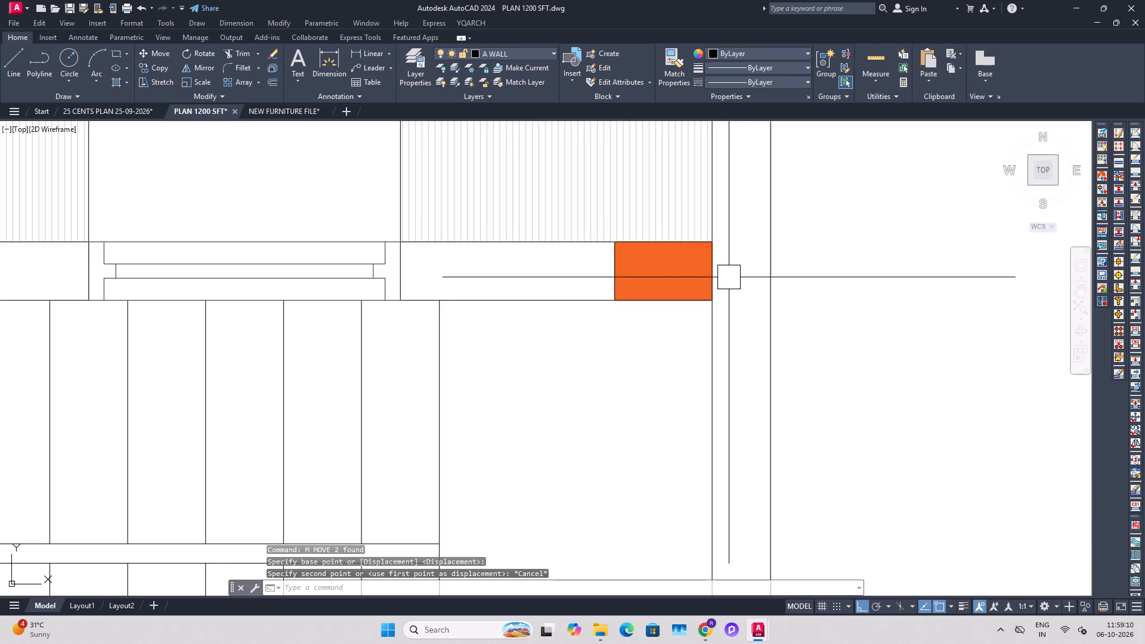
Move the copied column right by its lower-right corner so it sits flush with the outer wall face.
click(700, 280)
key(m)
key(space)
click(710, 303)
click(770, 300)
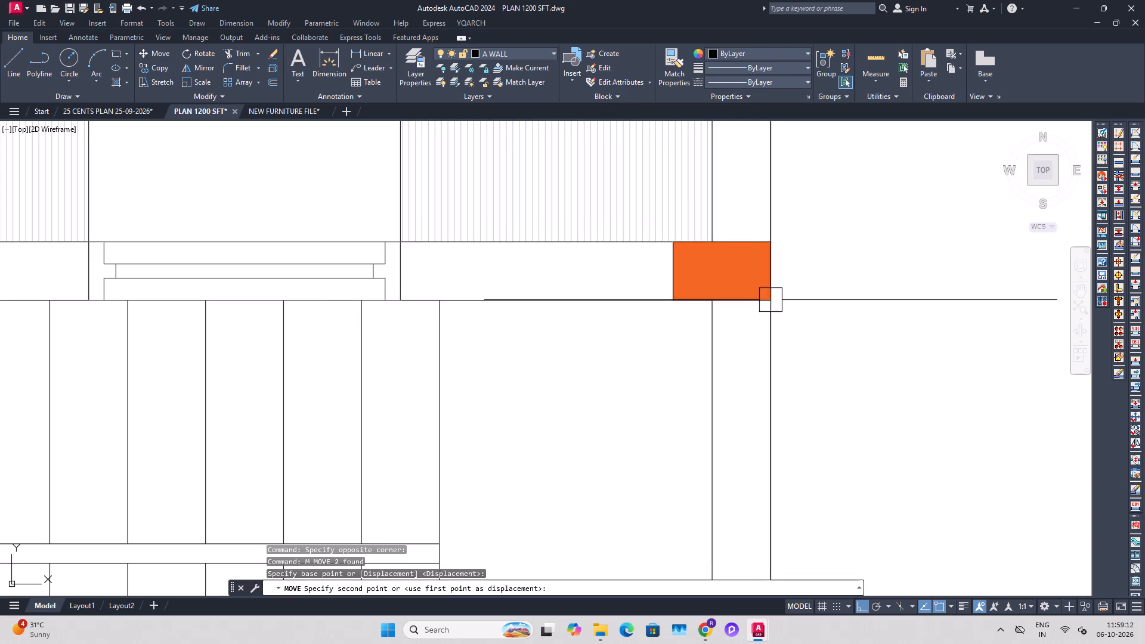
key(Escape)
Save the drawing with the added column.
scroll(775, 327, down, 2)
middle_drag(833, 347, 824, 364)
key(ctrl+s)
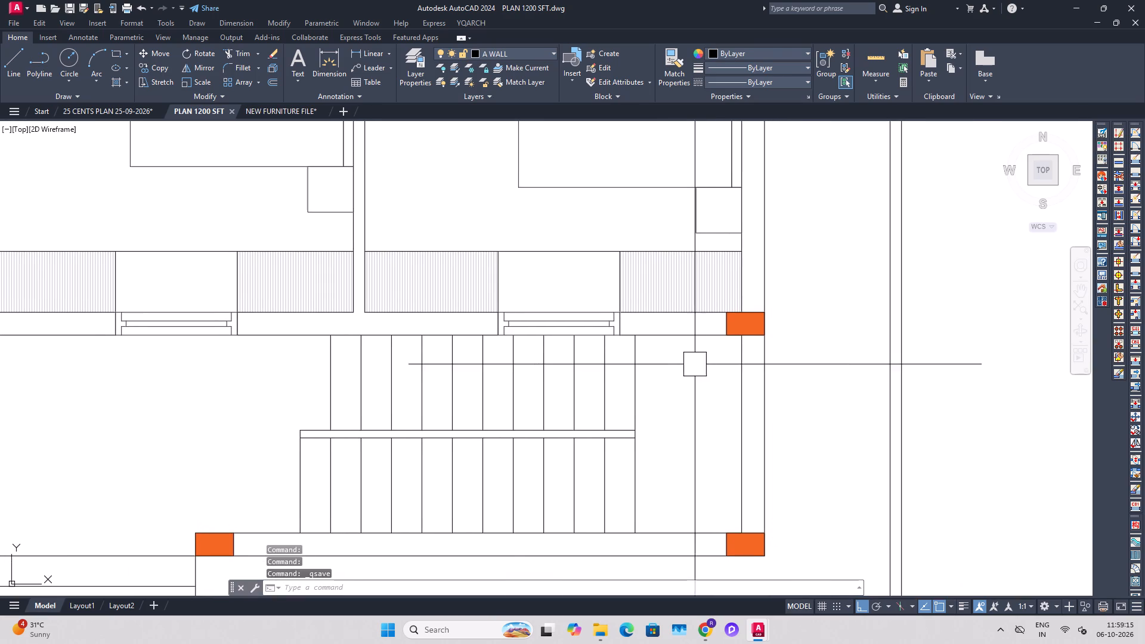
Review the whole plan within the compound wall and save the drawing again.
scroll(745, 366, down, 1)
middle_drag(517, 404, 625, 394)
scroll(648, 384, down, 2)
middle_drag(658, 370, 658, 373)
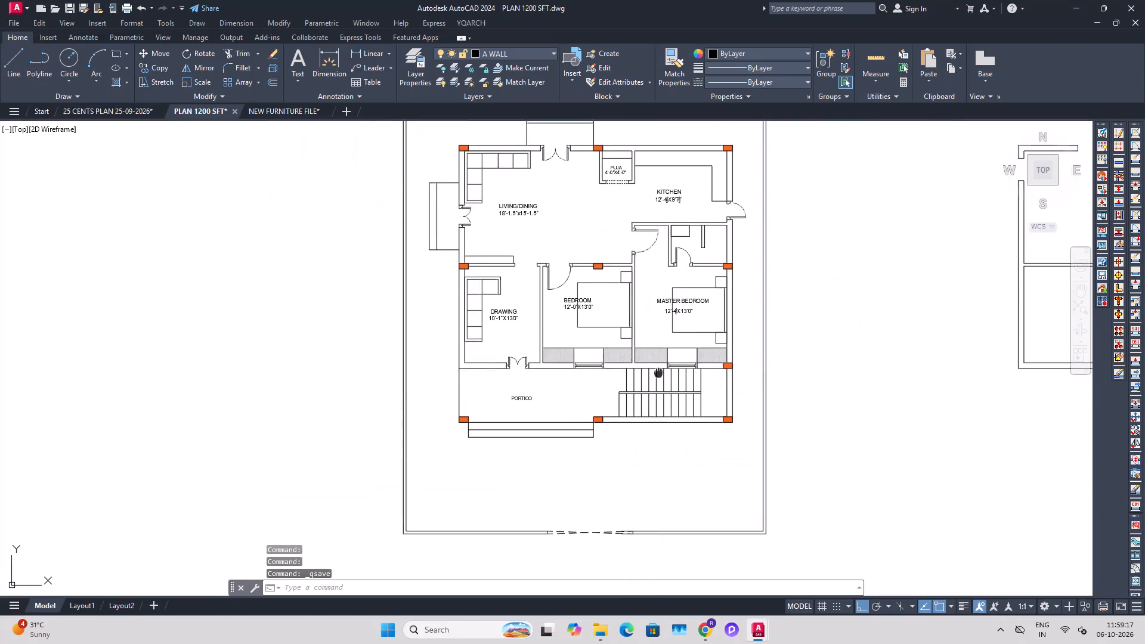
middle_drag(658, 373, 658, 407)
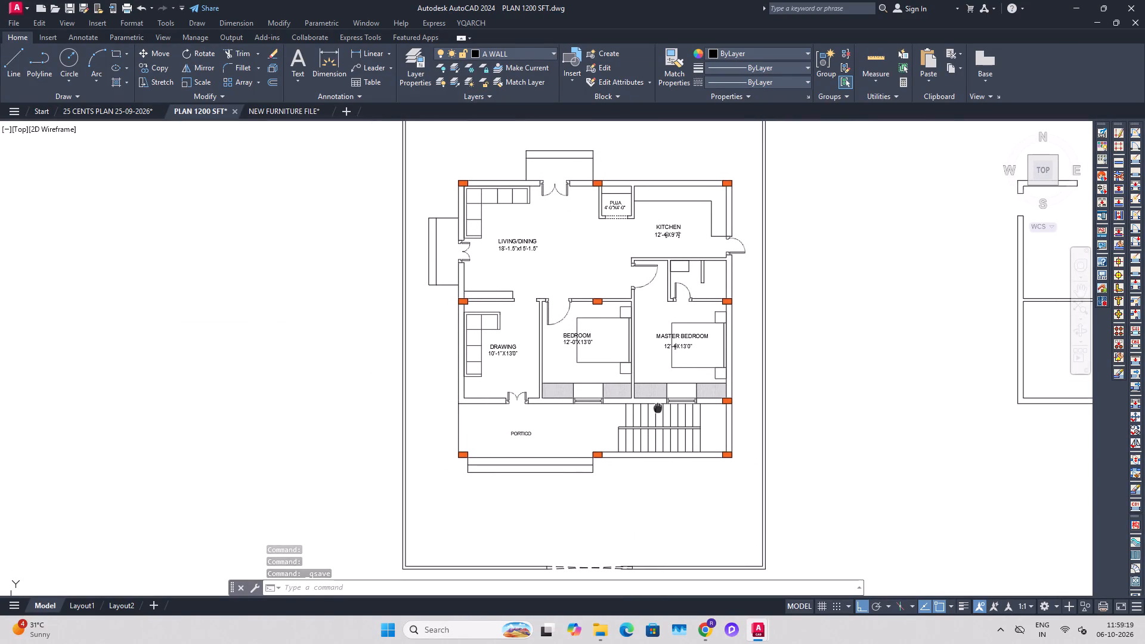
middle_drag(658, 407, 656, 407)
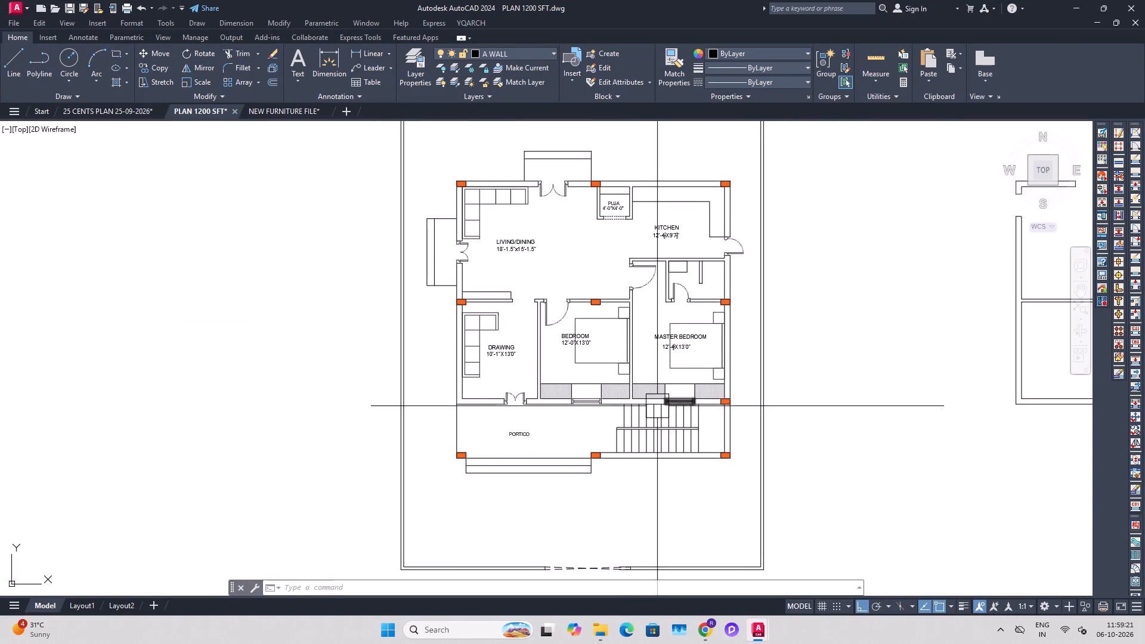
scroll(657, 404, down, 1)
middle_drag(687, 397, 664, 416)
key(Escape)
key(ctrl+s)
key(ctrl+s)
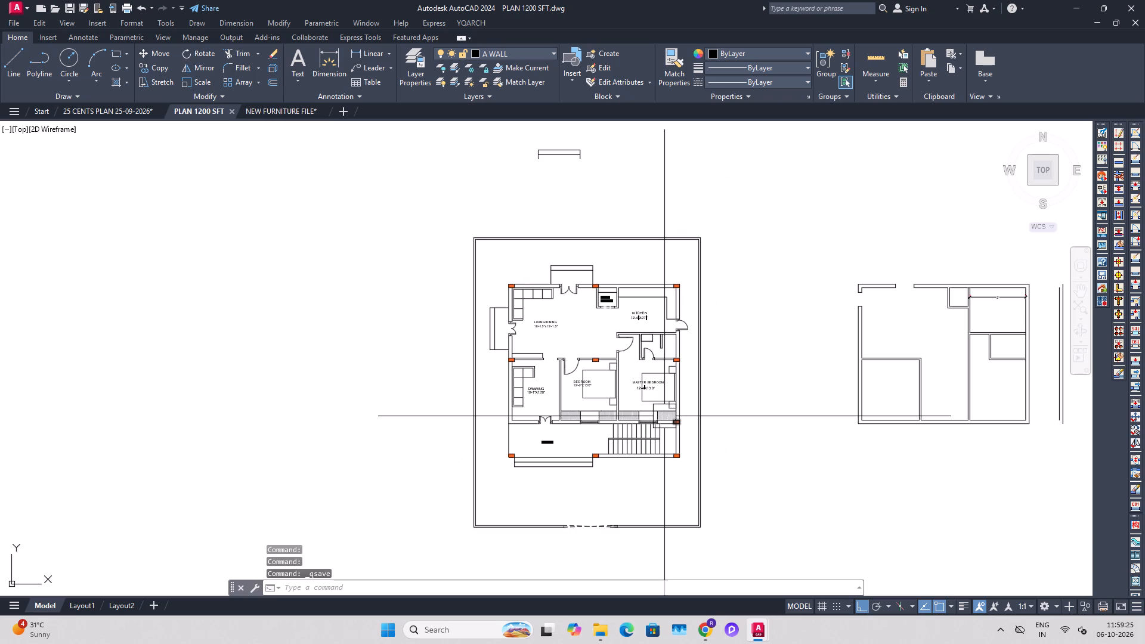
Save the drawing.
key(Escape)
key(ctrl+s)
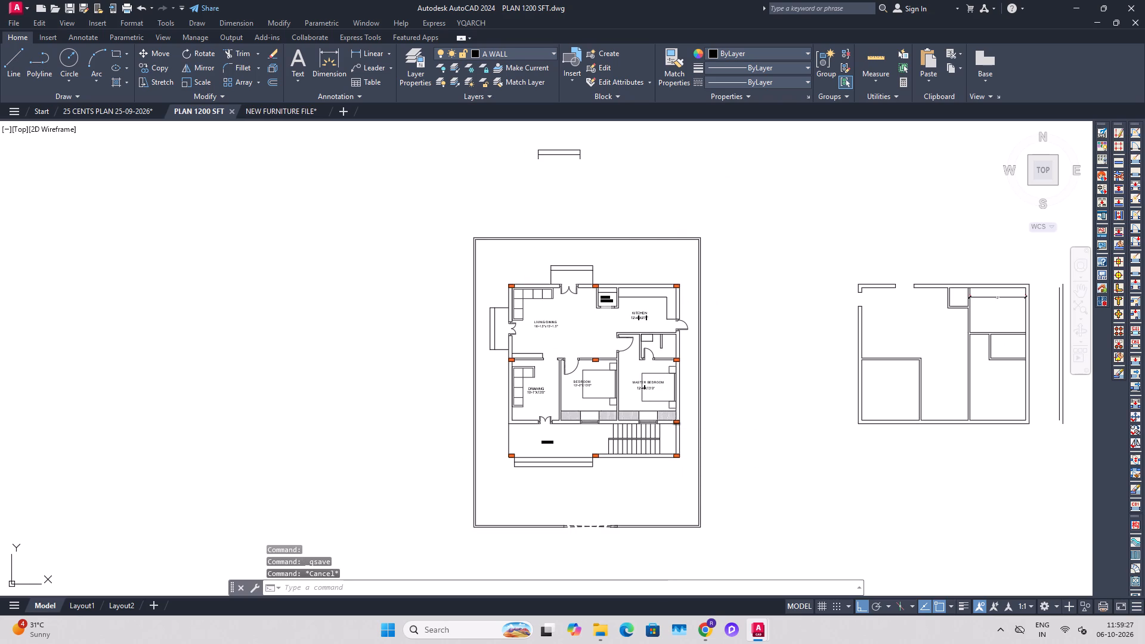
Delete the spare entrance-step outline lying outside the compound wall, above the house plan.
middle_drag(627, 177, 646, 281)
drag(642, 282, 612, 262)
click(471, 203)
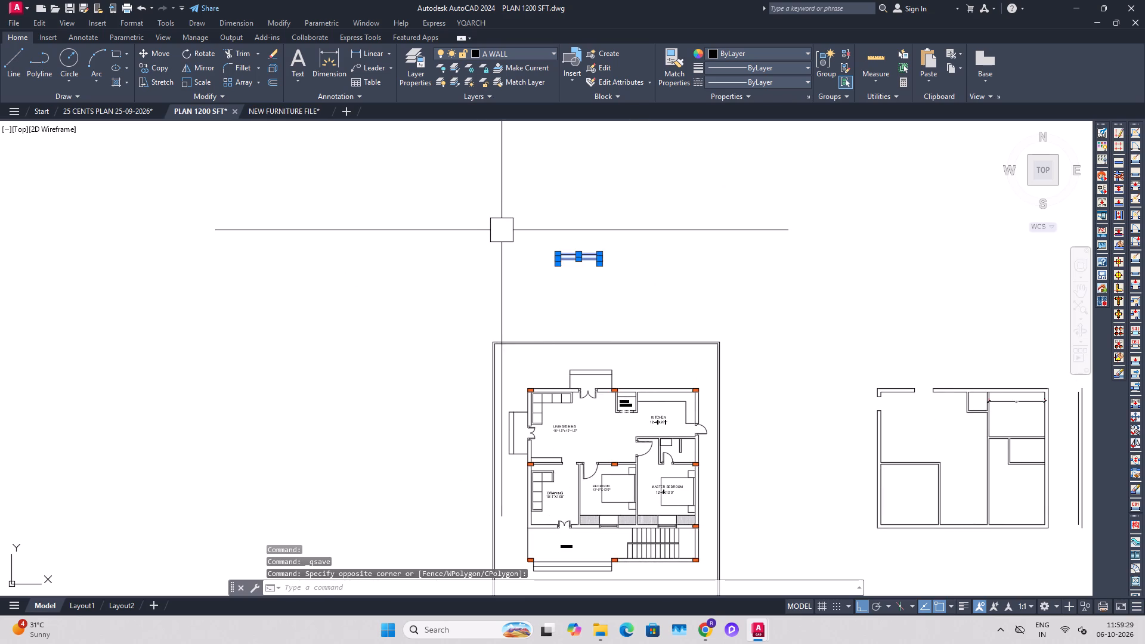
key(Delete)
Save the drawing with the spare step outline removed.
scroll(631, 299, down, 1)
middle_drag(853, 402, 802, 376)
scroll(840, 358, up, 1)
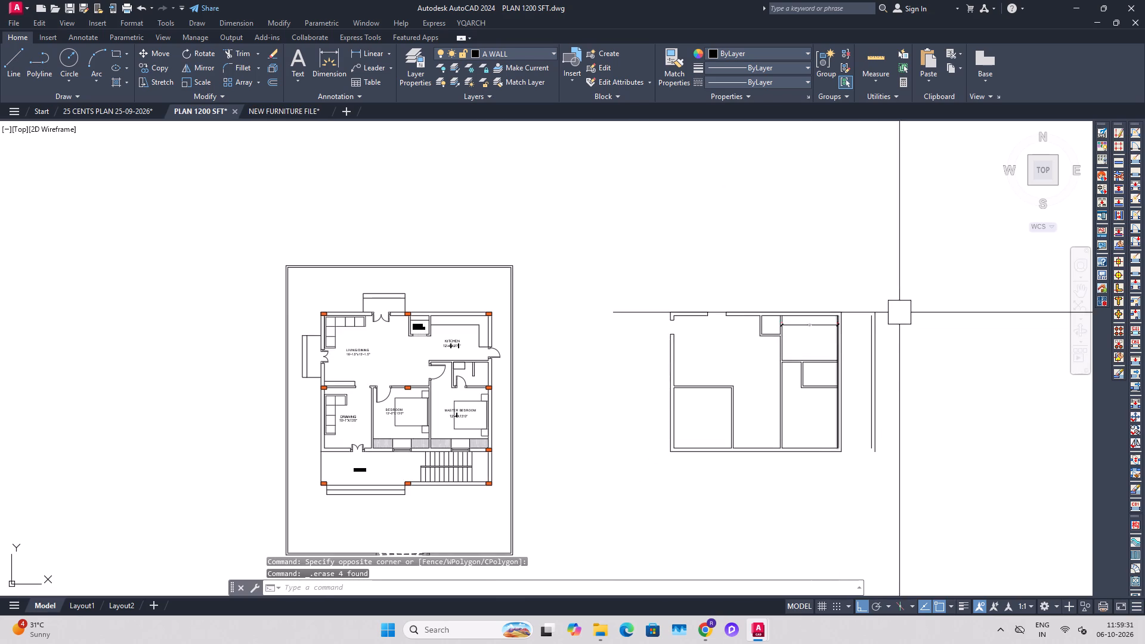
key(Escape)
key(Escape)
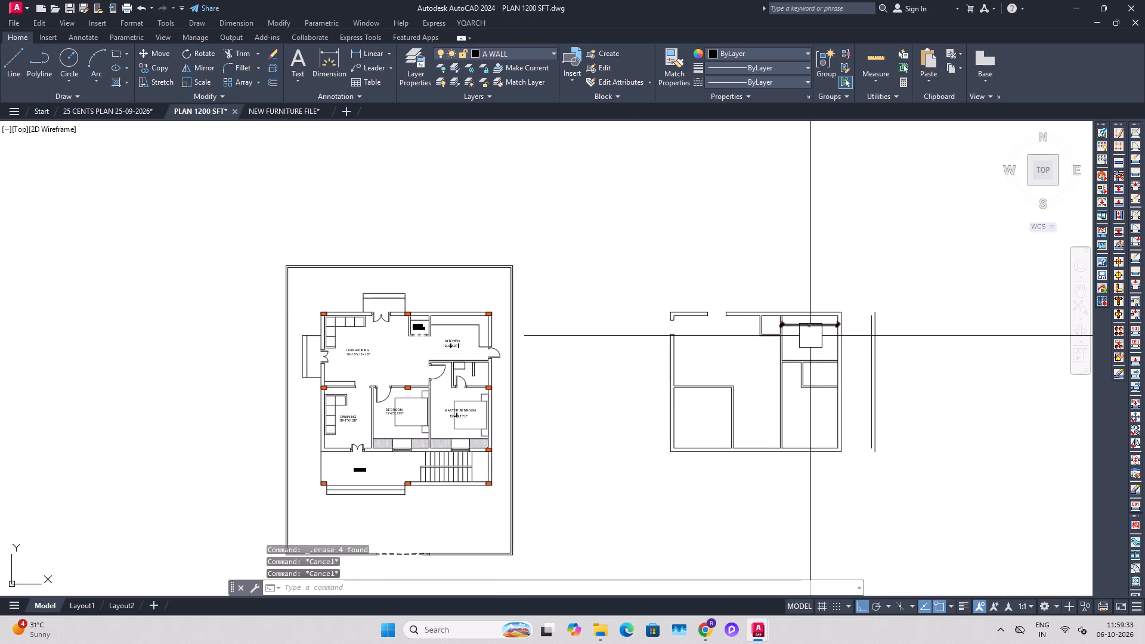
key(Escape)
key(Escape)
key(Escape)
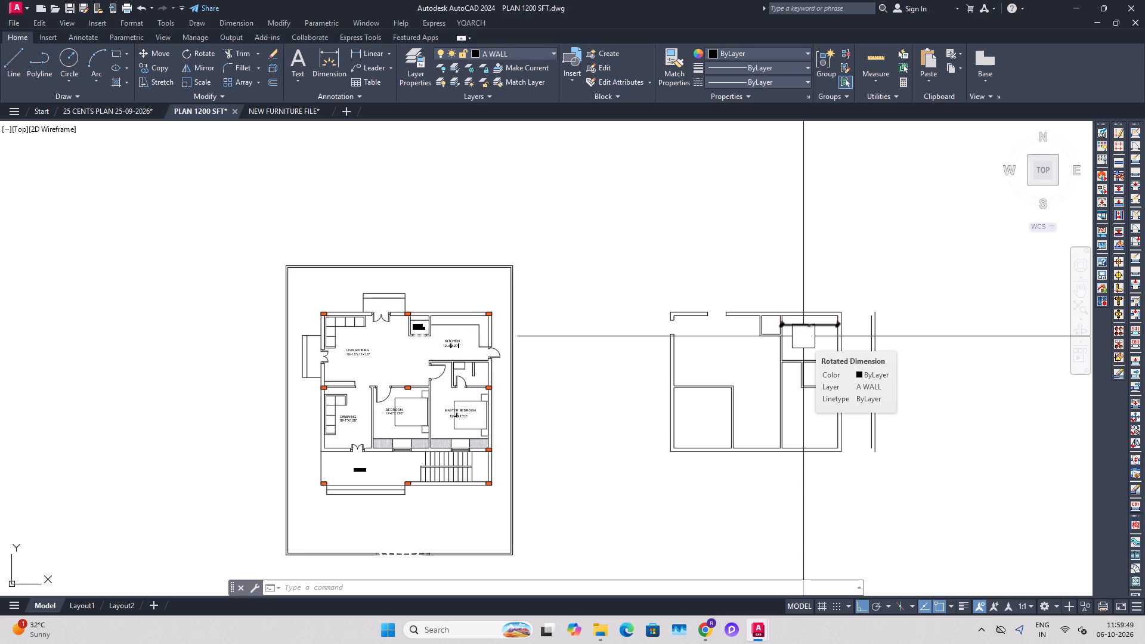
key(Escape)
key(Escape)
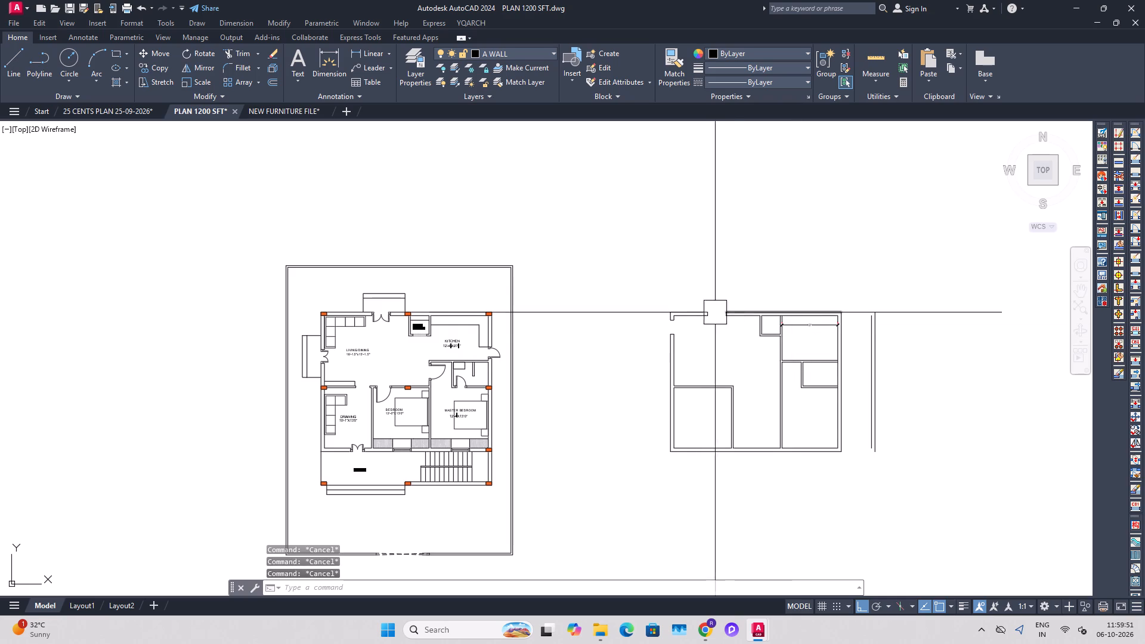
key(ctrl+s)
Move the short wall-end line on the right side of the compound gate left to the ends of the wall lines.
middle_drag(495, 401, 493, 338)
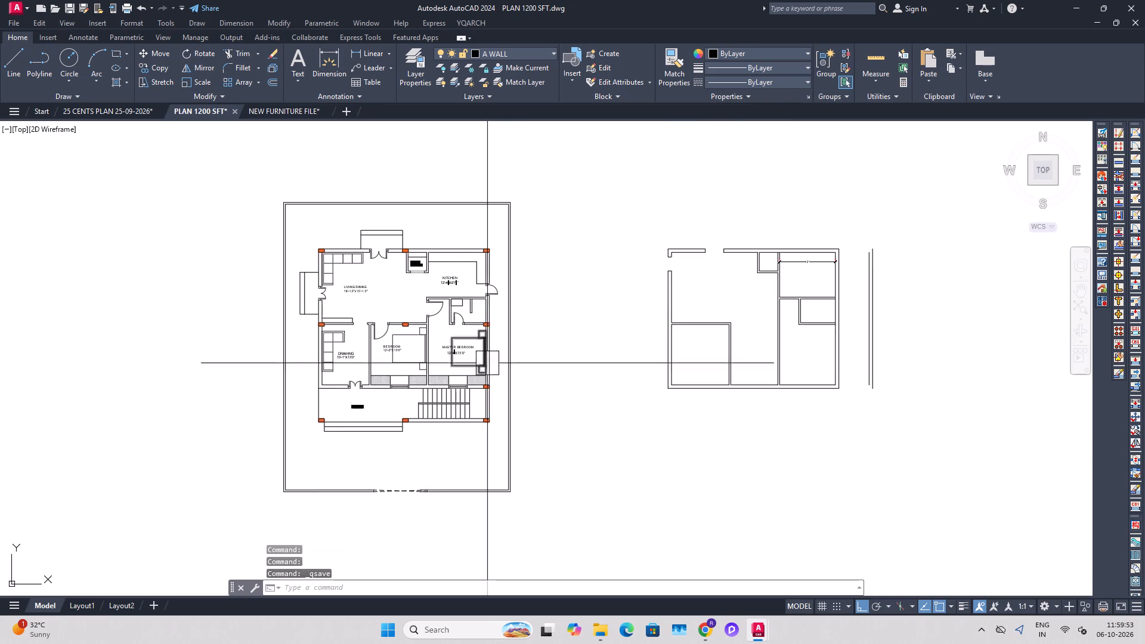
scroll(366, 505, up, 3)
scroll(552, 441, up, 3)
middle_drag(741, 380, 734, 393)
scroll(800, 417, up, 2)
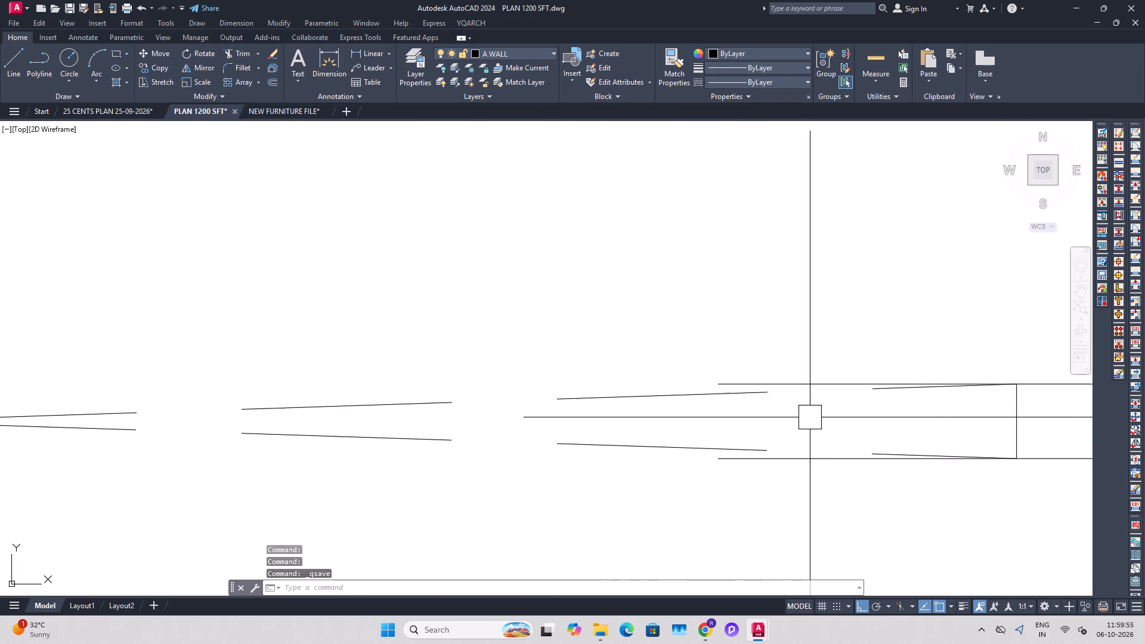
click(701, 397)
scroll(685, 431, down, 1)
key(Escape)
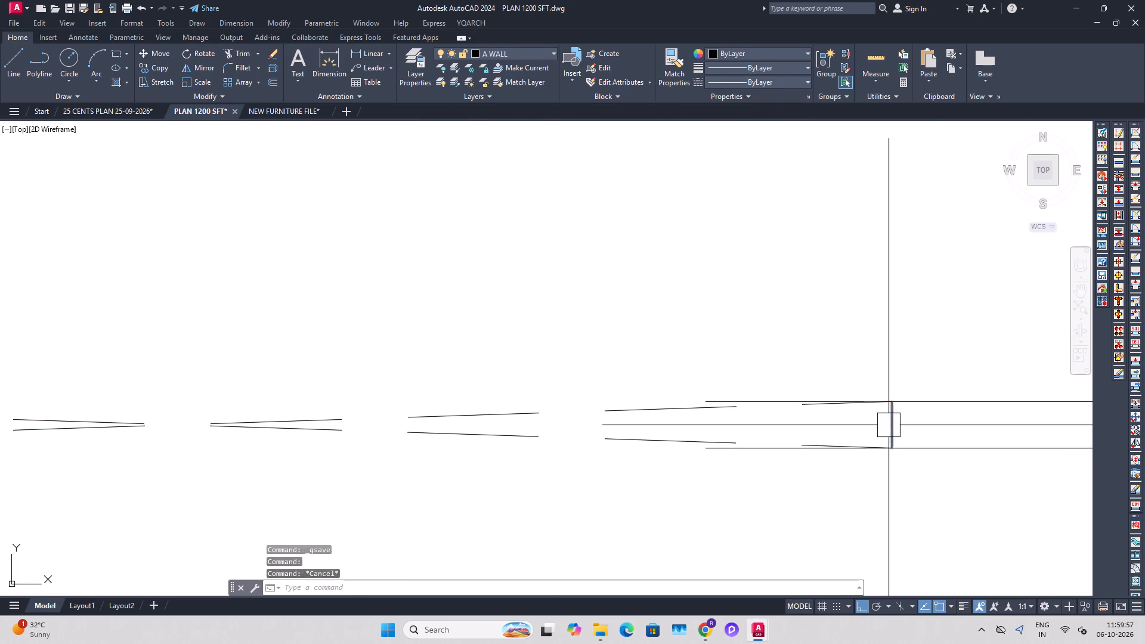
click(889, 425)
click(667, 409)
key(Escape)
click(892, 420)
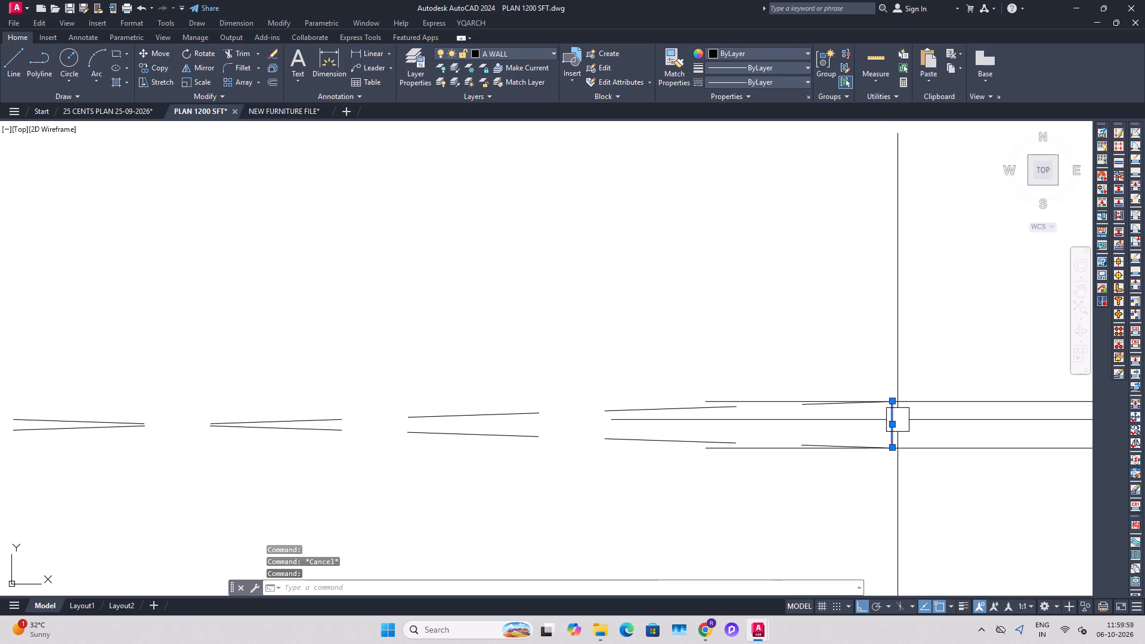
key(m)
key(space)
click(892, 407)
scroll(736, 407, up, 2)
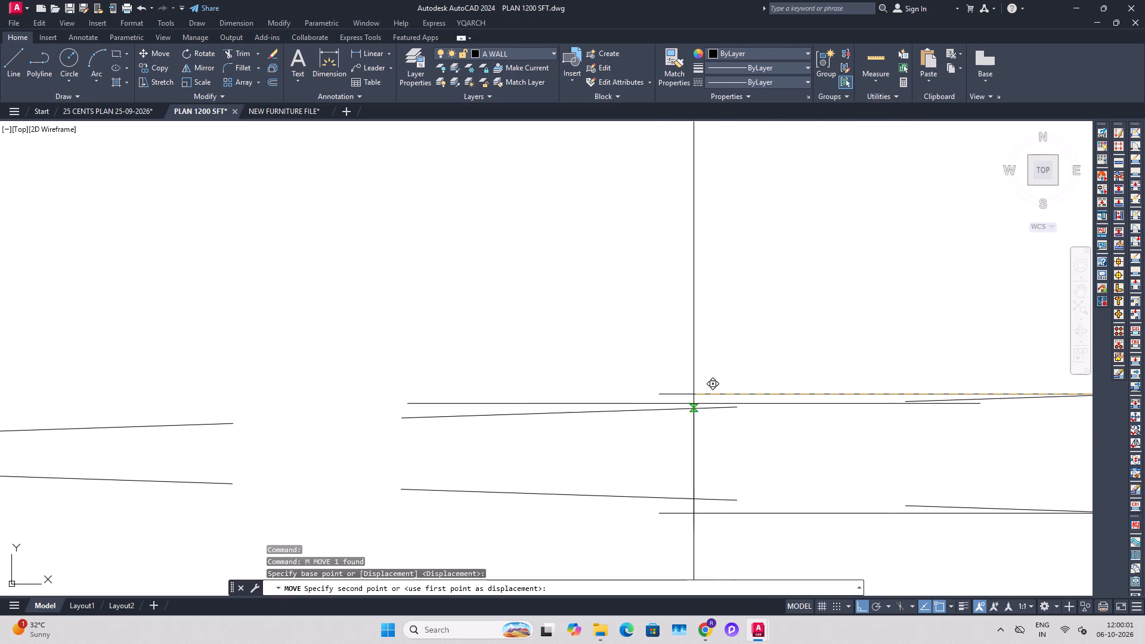
click(658, 395)
key(Escape)
Stretch the right ends of both crossing dashed gate lines to the upper and lower corners of the moved wall end.
click(610, 417)
scroll(614, 408, down, 2)
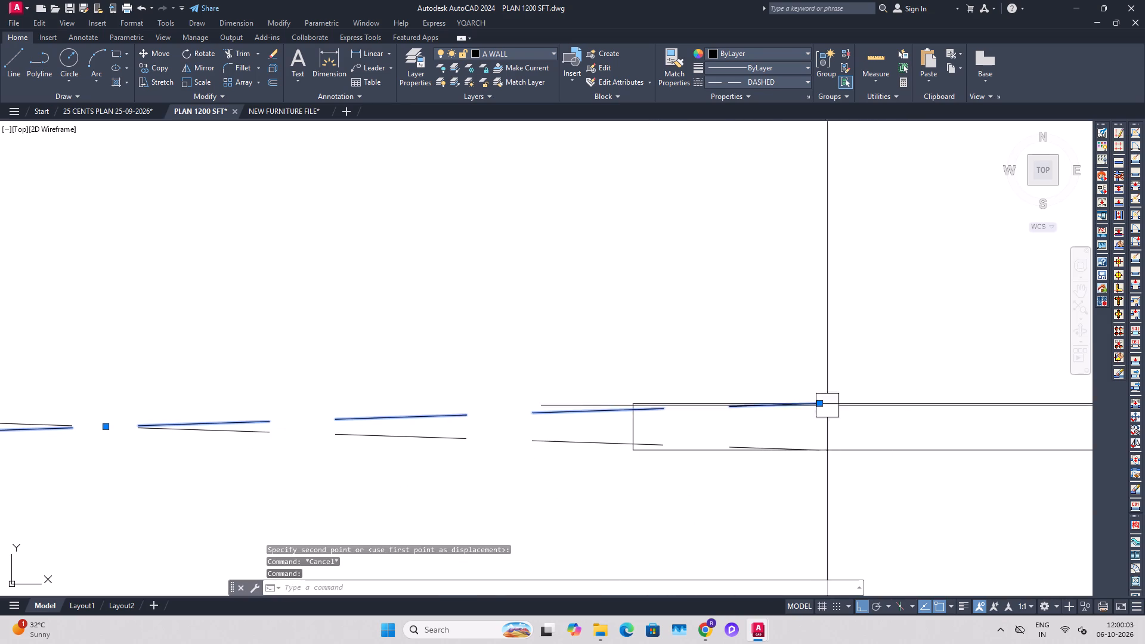
click(819, 403)
scroll(646, 401, up, 2)
click(618, 407)
key(Escape)
scroll(620, 406, down, 2)
click(599, 448)
click(806, 453)
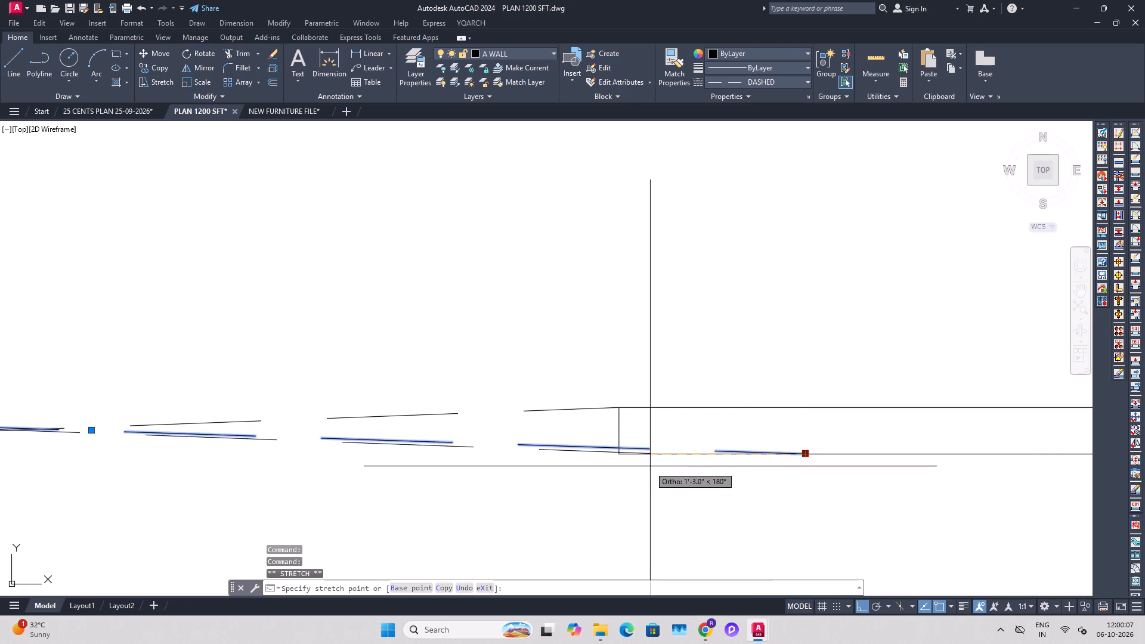
click(620, 457)
key(Escape)
Check both dashed gate lines against the wall ends on either side of the opening and save the drawing.
scroll(630, 442, down, 6)
key(Escape)
click(609, 411)
click(598, 454)
scroll(570, 452, up, 2)
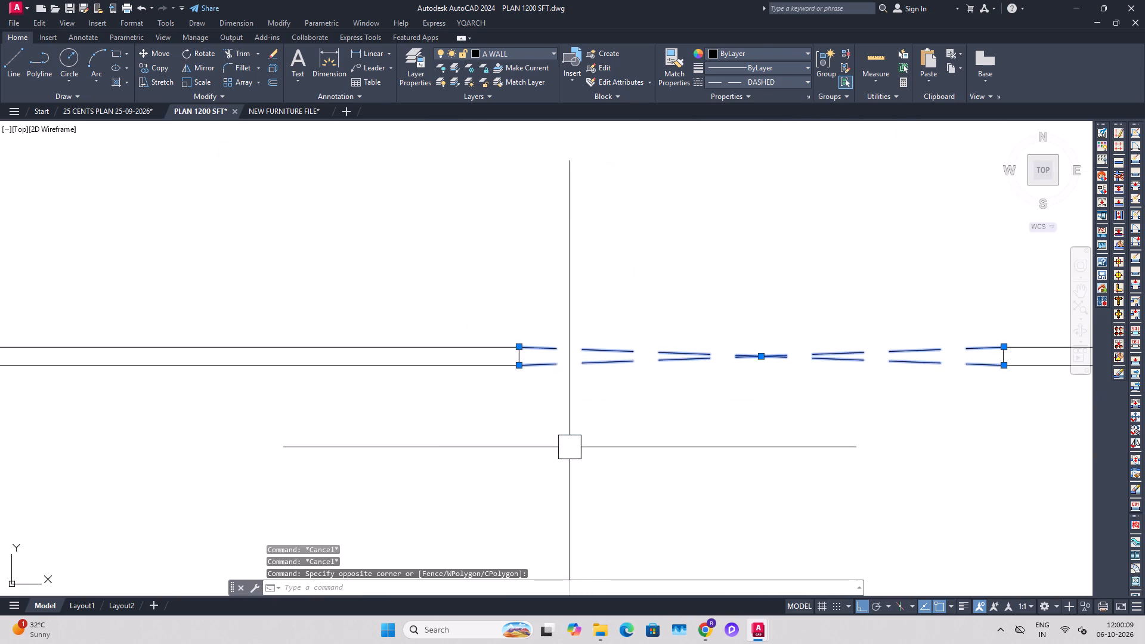
scroll(570, 445, up, 6)
key(Escape)
key(Escape)
scroll(498, 343, down, 10)
middle_drag(604, 330, 593, 381)
scroll(590, 421, up, 1)
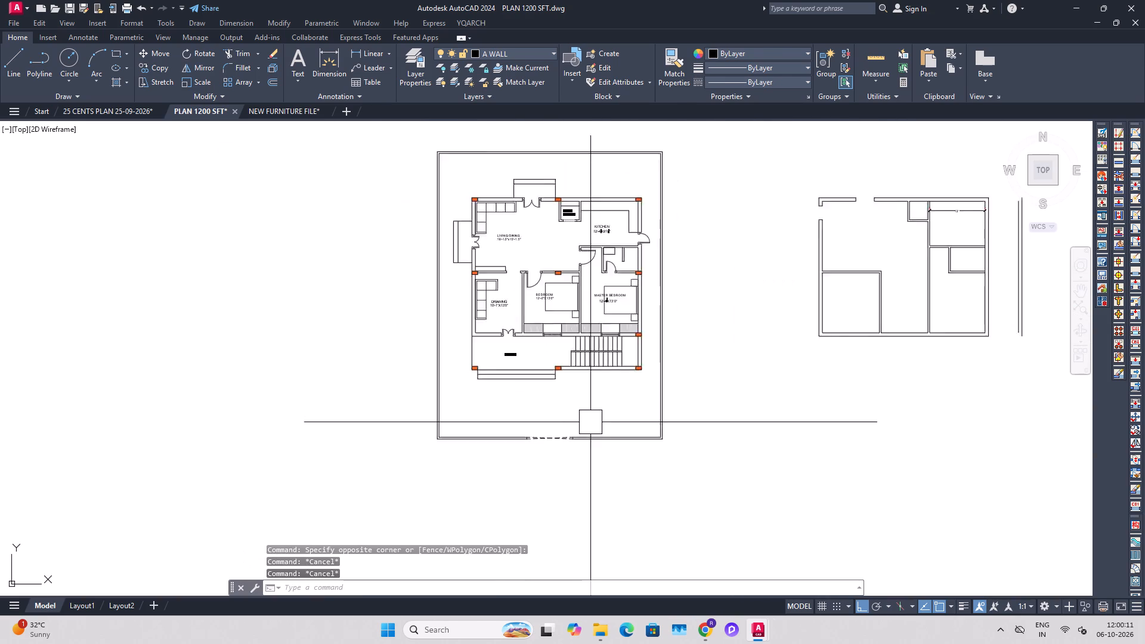
scroll(590, 422, up, 1)
key(ctrl+s)
Review the rooms, entrance steps and columns up to the upper compound wall, and save the drawing.
middle_drag(593, 364, 593, 451)
scroll(578, 358, up, 1)
middle_drag(578, 358, 589, 428)
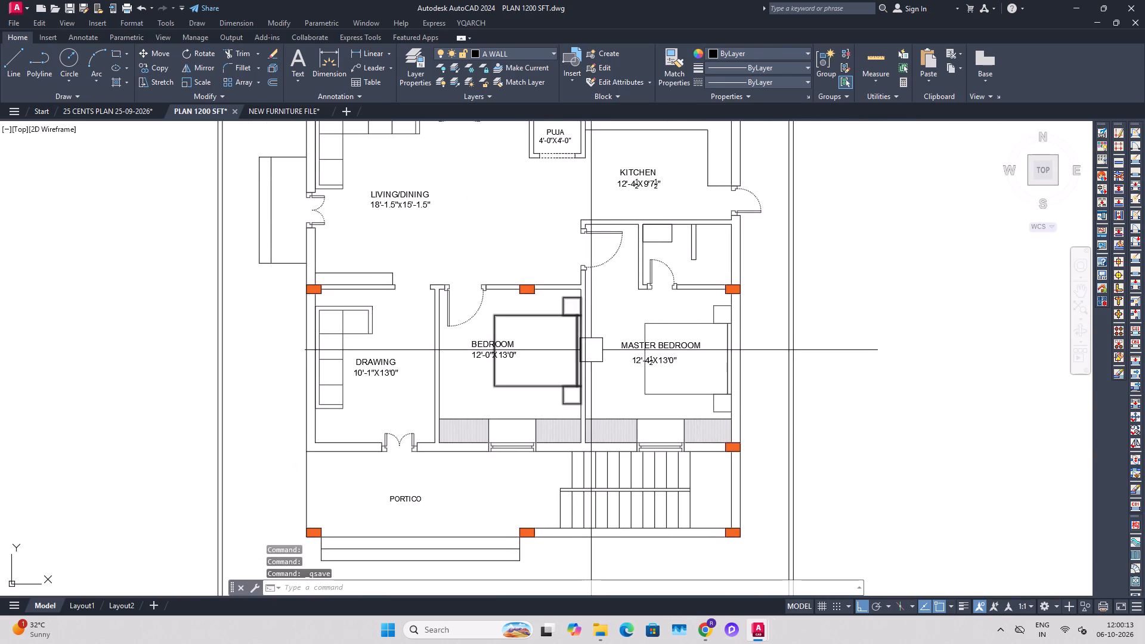
middle_drag(609, 340, 620, 475)
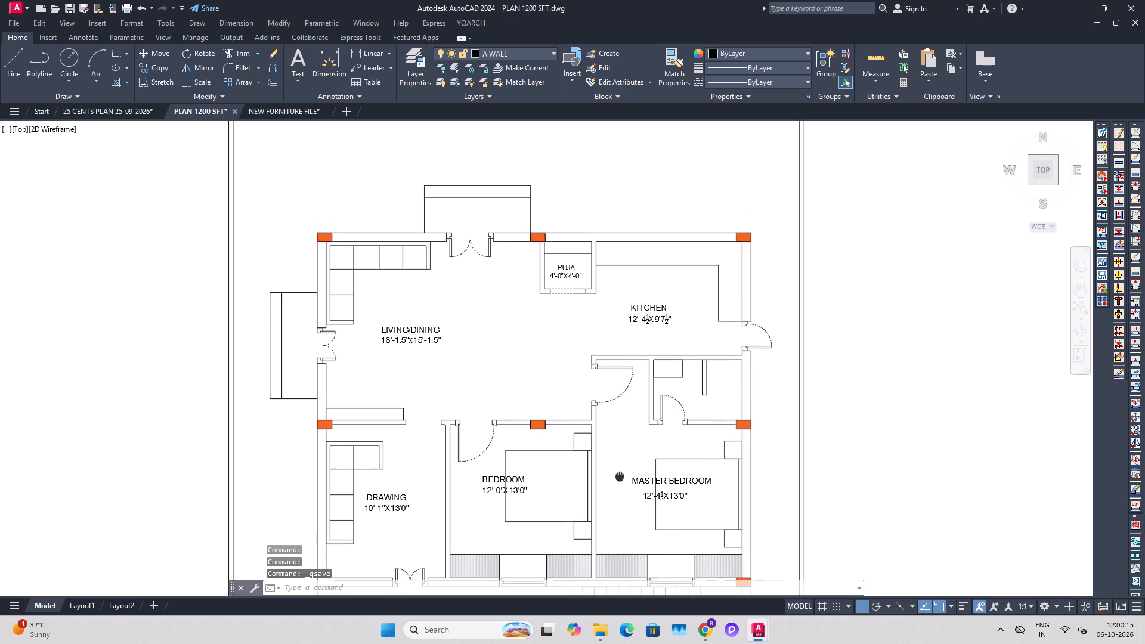
middle_drag(620, 475, 618, 485)
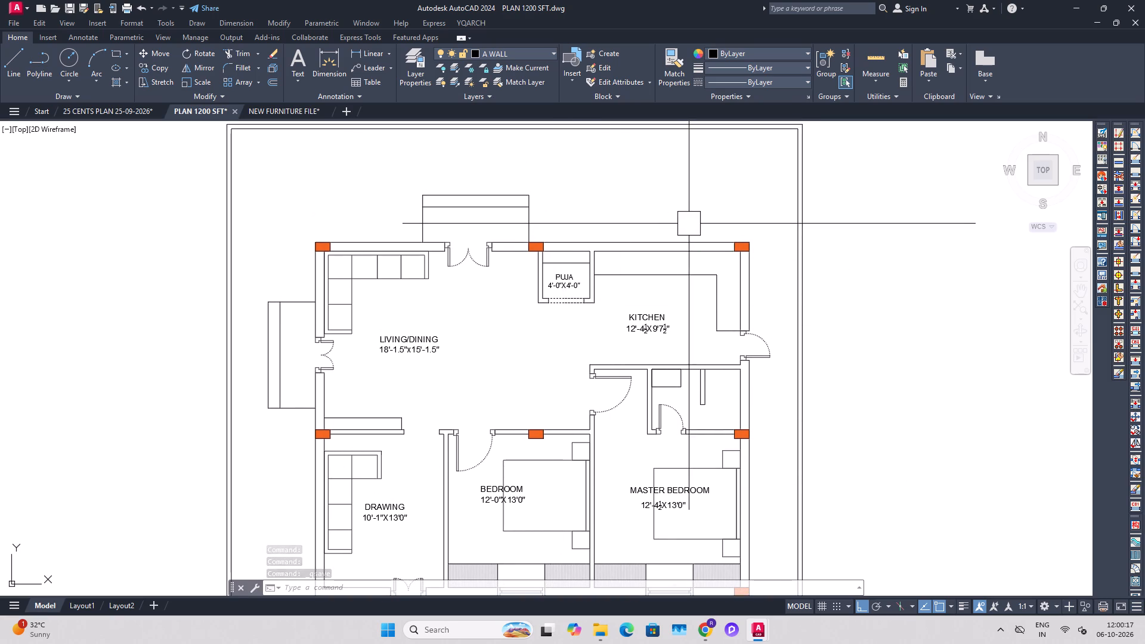
middle_drag(722, 290, 685, 370)
scroll(635, 343, down, 2)
middle_drag(608, 261, 601, 370)
scroll(606, 434, up, 2)
middle_drag(593, 455, 583, 436)
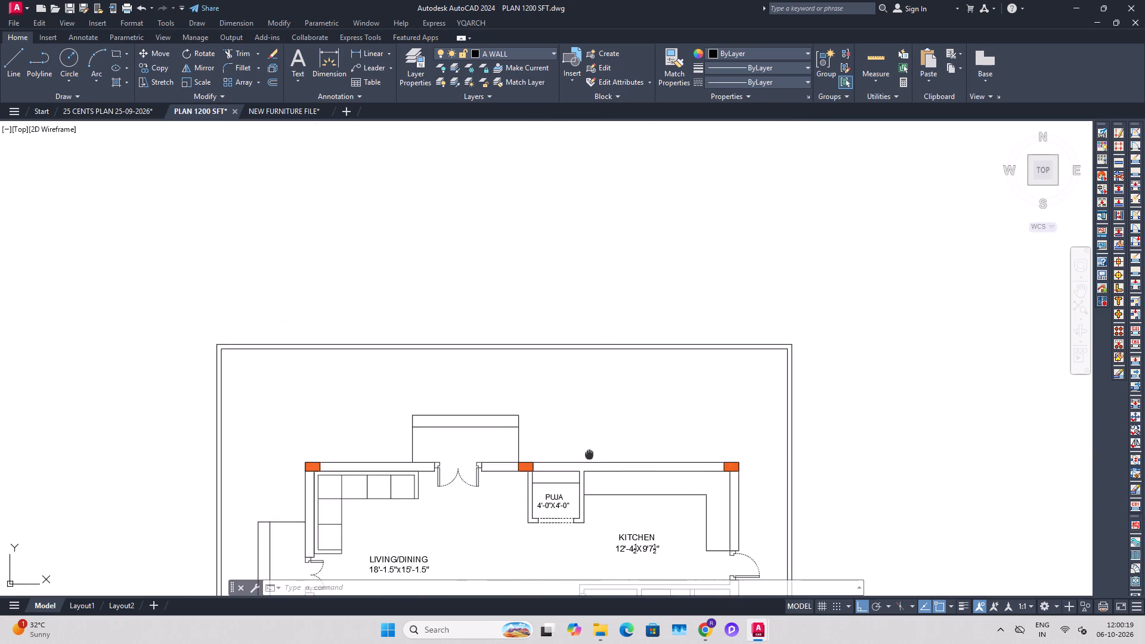
middle_drag(583, 436, 563, 367)
scroll(565, 346, down, 2)
key(ctrl+s)
Add a linear dimension for the compound wall's overall width between its outer upper corners, placed just above the wall.
click(357, 47)
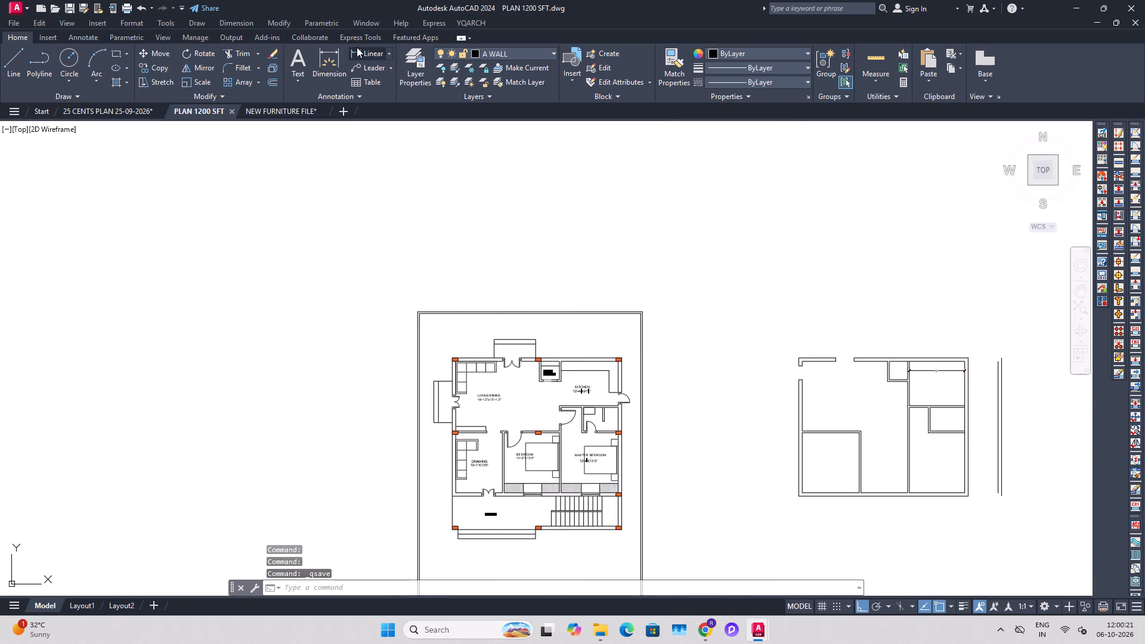
scroll(409, 312, up, 3)
click(431, 312)
middle_drag(667, 357, 329, 386)
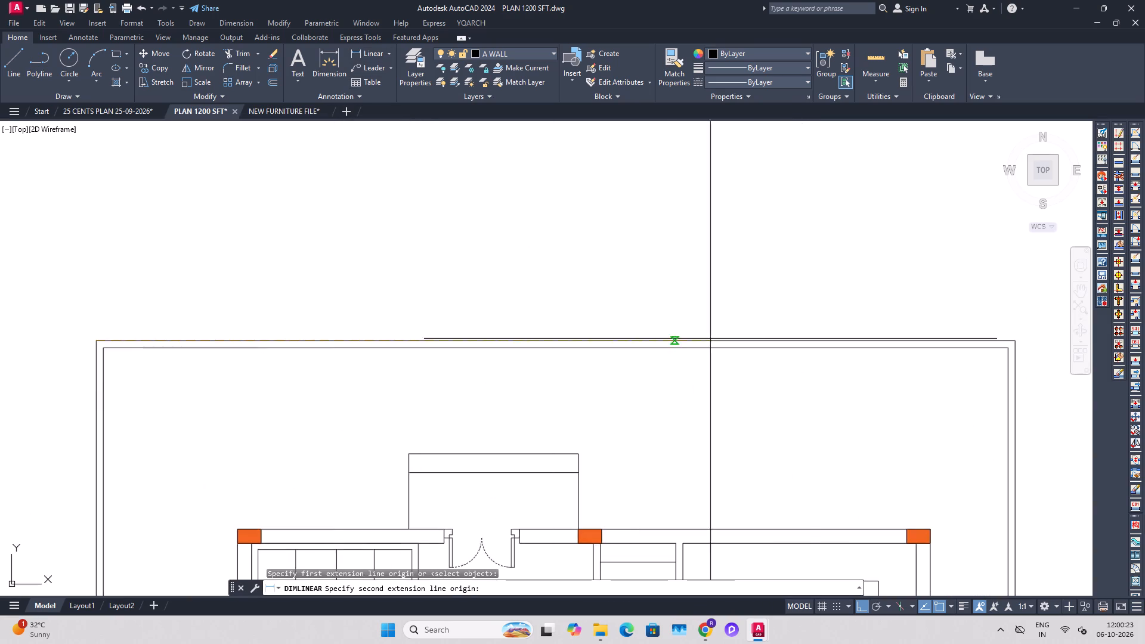
middle_drag(822, 320, 626, 345)
click(823, 366)
click(803, 339)
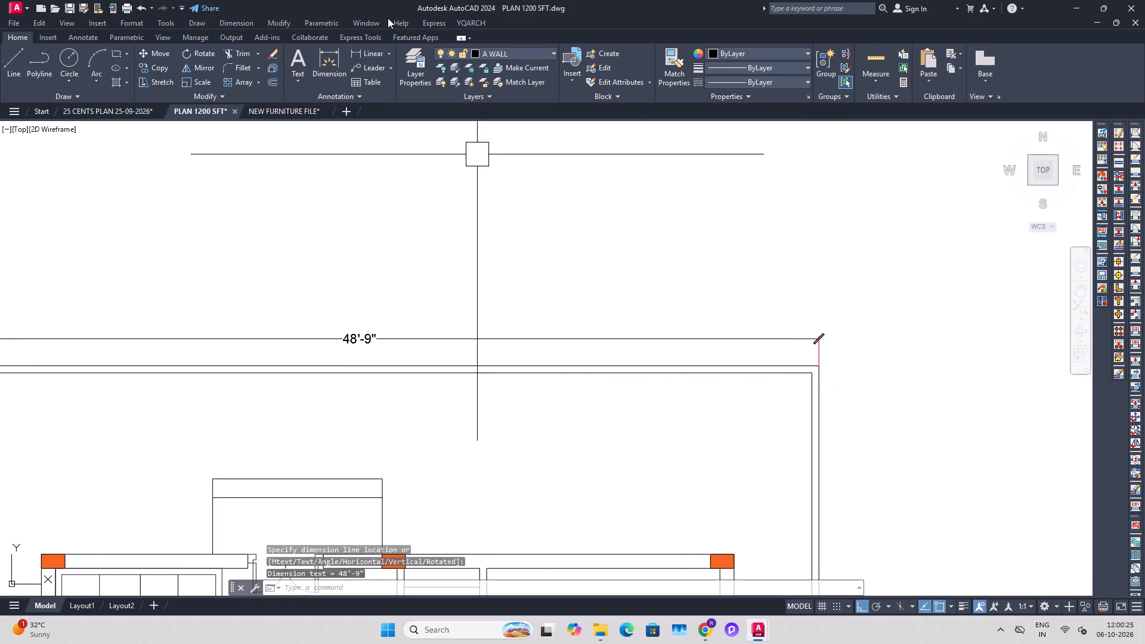
key(Escape)
key(Escape)
Add a vertical linear dimension for the compound wall's overall length between its outer left corners, placed left of the wall.
click(364, 51)
scroll(539, 148, down, 1)
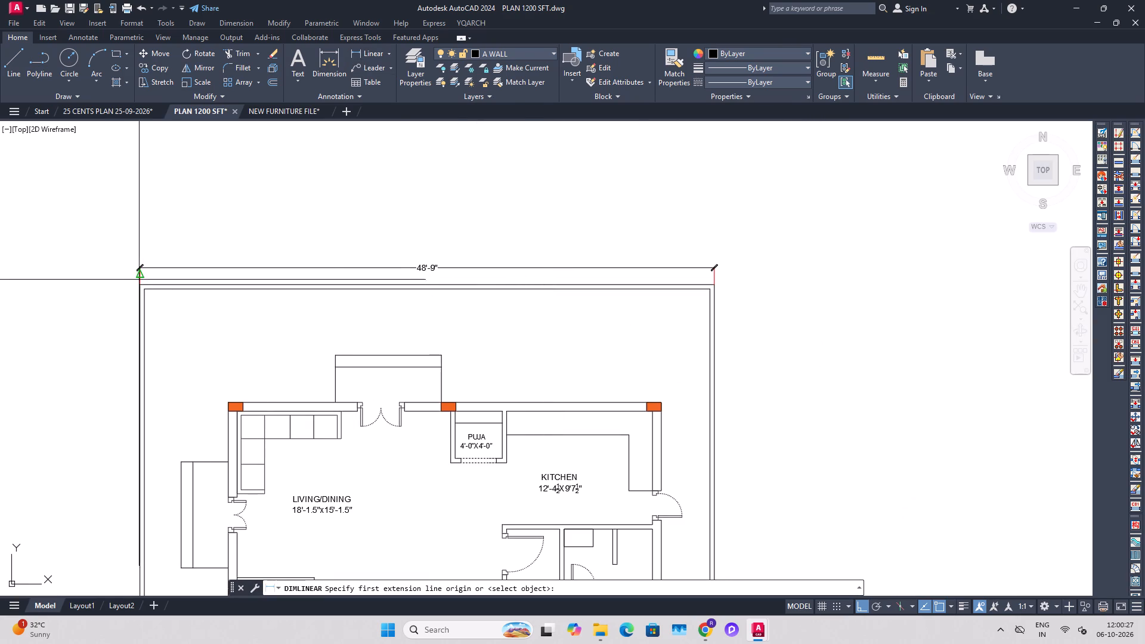
click(140, 285)
scroll(143, 370, down, 3)
middle_drag(140, 407, 129, 325)
scroll(130, 464, up, 3)
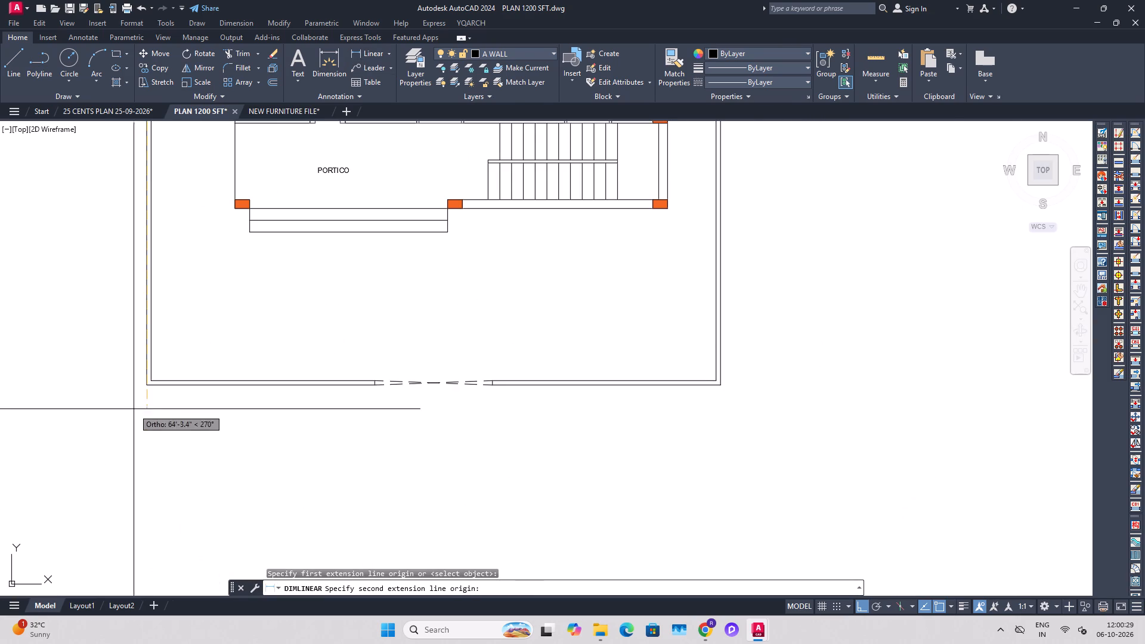
click(142, 381)
click(99, 379)
Set the text height of the vertical compound wall dimension to 9".
scroll(122, 368, down, 2)
middle_drag(138, 315, 151, 333)
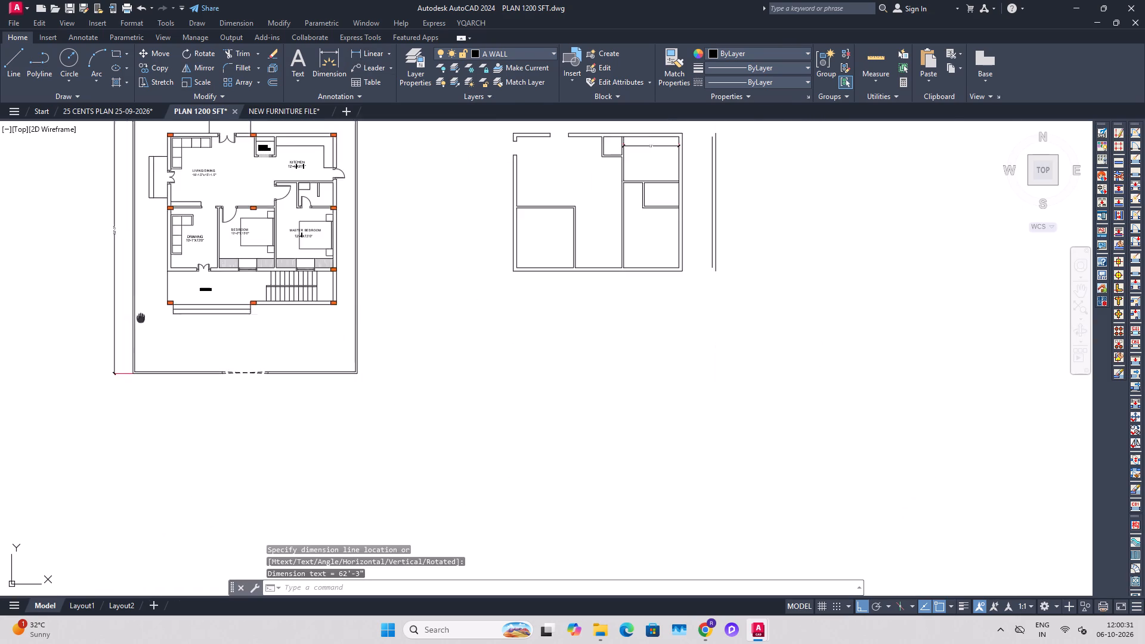
middle_drag(151, 333, 196, 420)
scroll(151, 329, up, 2)
middle_drag(205, 348, 225, 400)
click(227, 400)
key(ctrl+1)
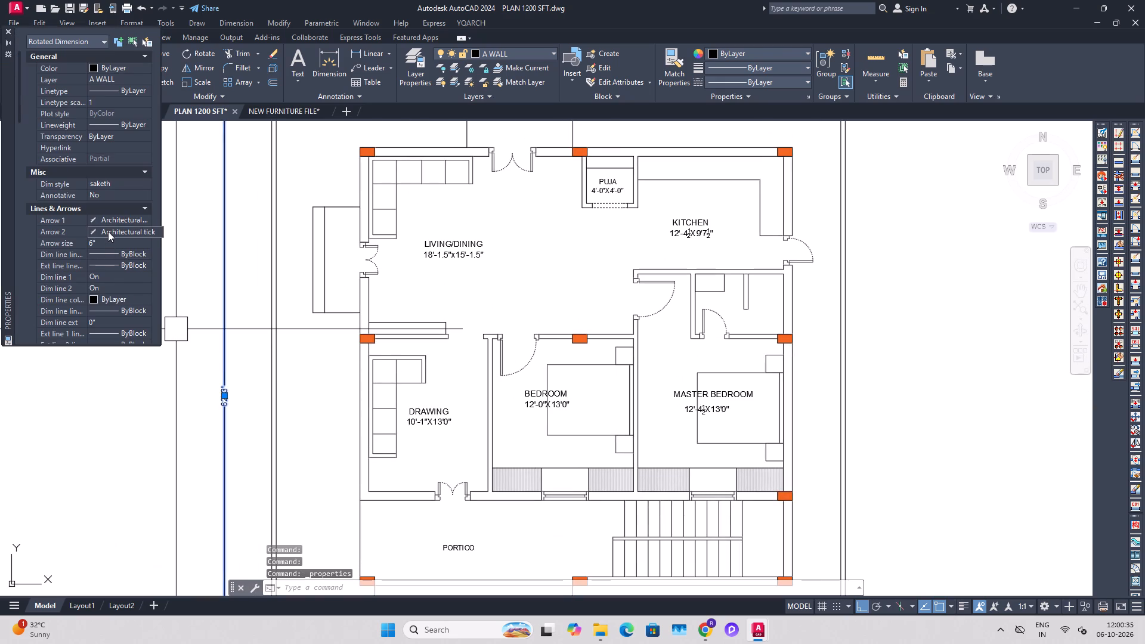
scroll(109, 236, down, 4)
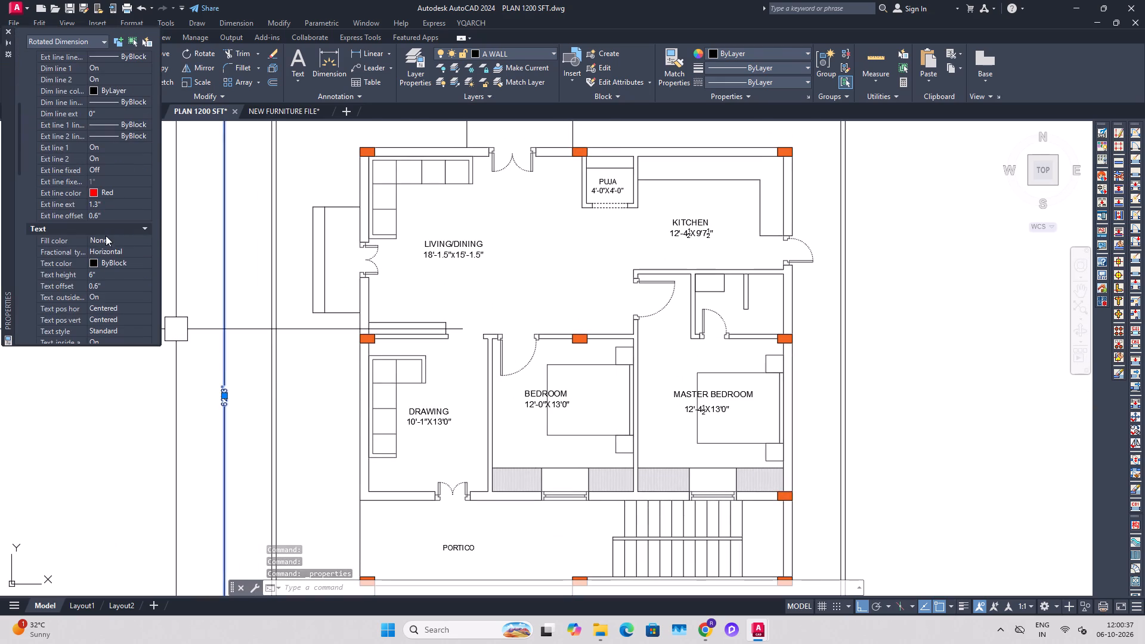
click(107, 275)
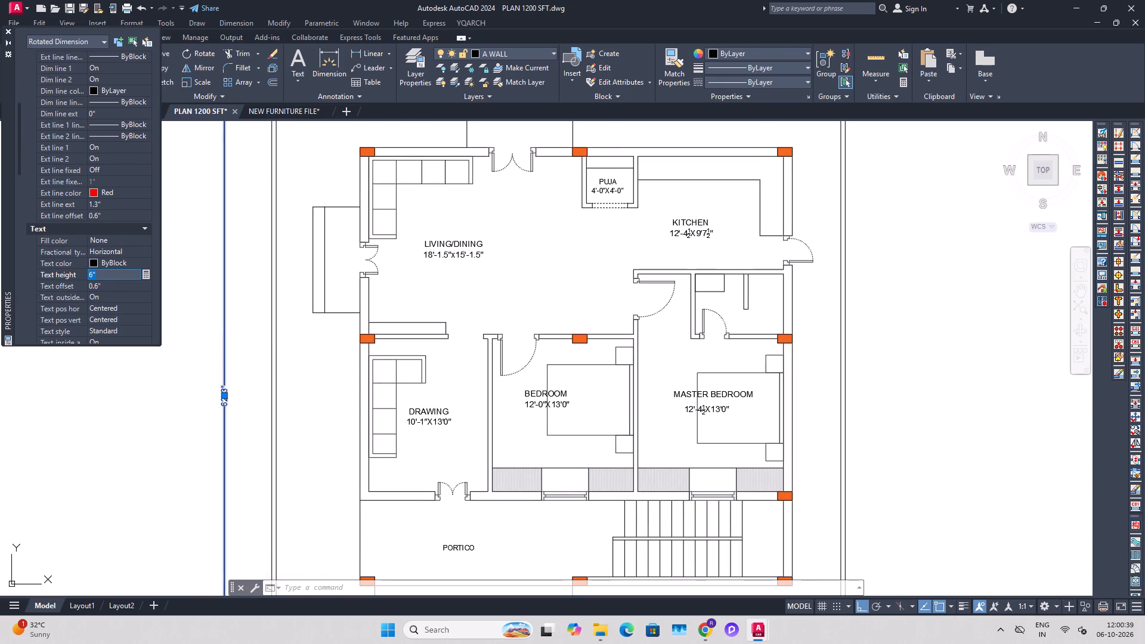
key(9)
key(shift+quotedbl)
key(Return)
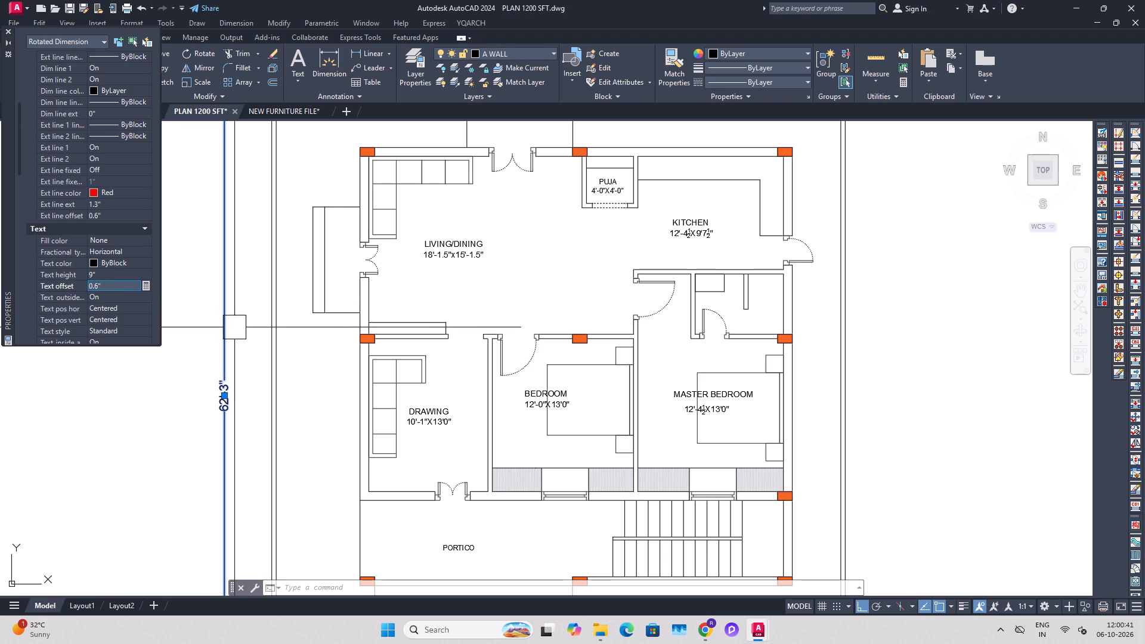
Match the properties of the vertical compound wall dimension onto the horizontal dimension above the wall.
middle_drag(333, 302, 349, 519)
key(Escape)
key(Escape)
key(m)
key(a)
key(space)
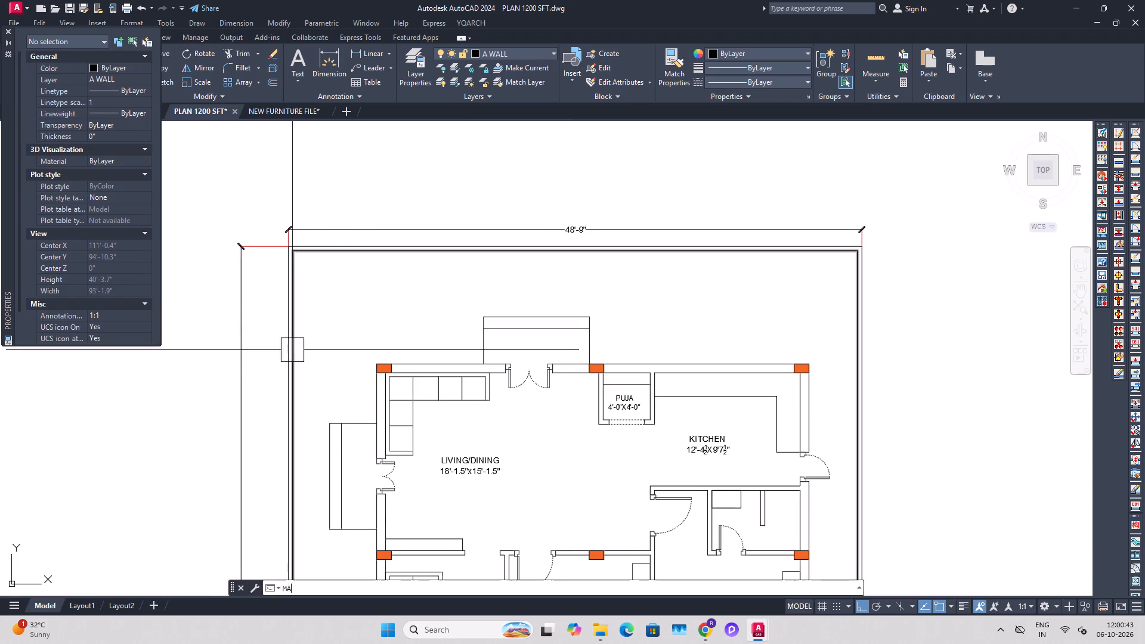
click(235, 311)
click(349, 233)
key(Escape)
key(Escape)
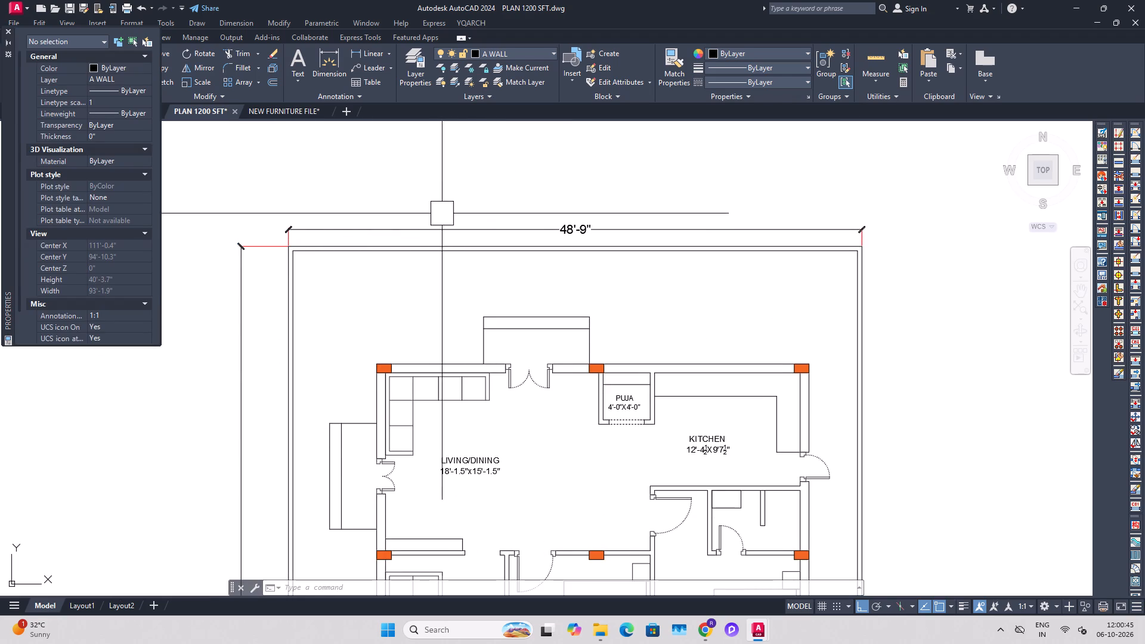
Move the horizontal dimension line farther up from the compound wall.
scroll(370, 217, up, 1)
click(356, 229)
scroll(392, 233, down, 1)
click(586, 237)
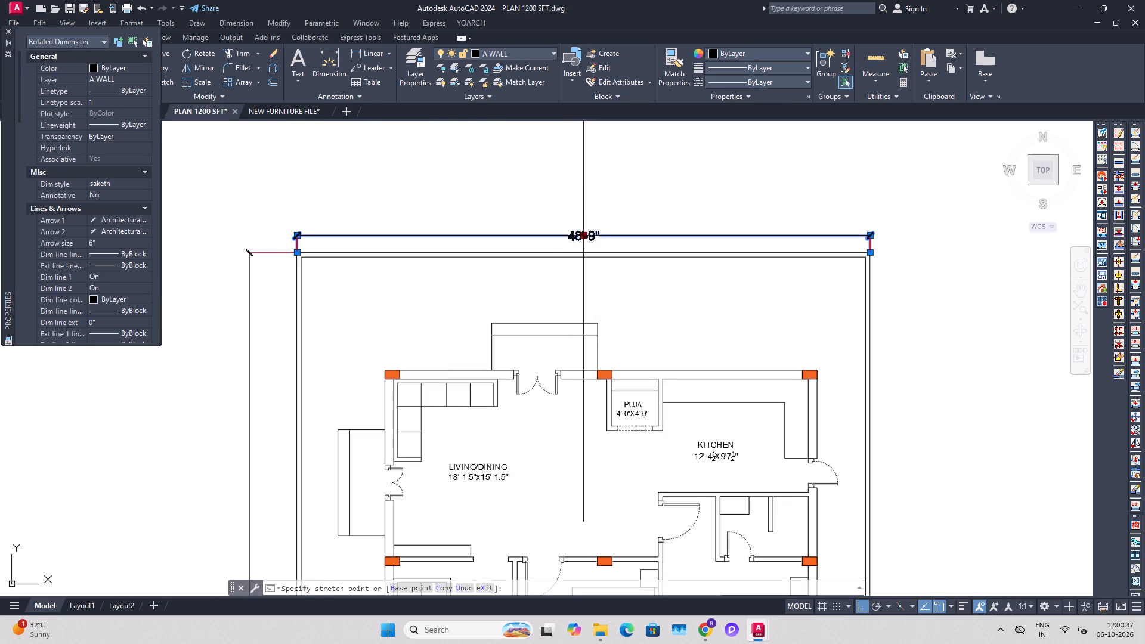
click(586, 216)
key(Escape)
key(Escape)
Move the vertical compound wall dimension line closer to the wall.
scroll(385, 267, down, 1)
middle_drag(291, 339, 348, 273)
click(358, 389)
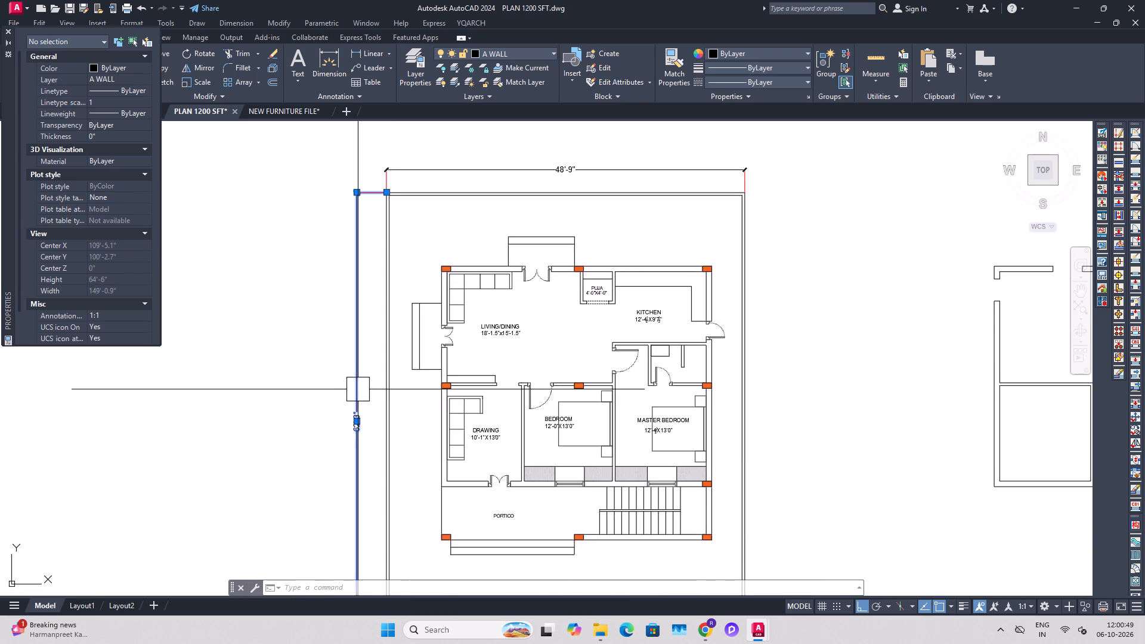
scroll(355, 438, up, 2)
scroll(363, 397, down, 1)
middle_drag(364, 394, 375, 470)
scroll(378, 465, down, 1)
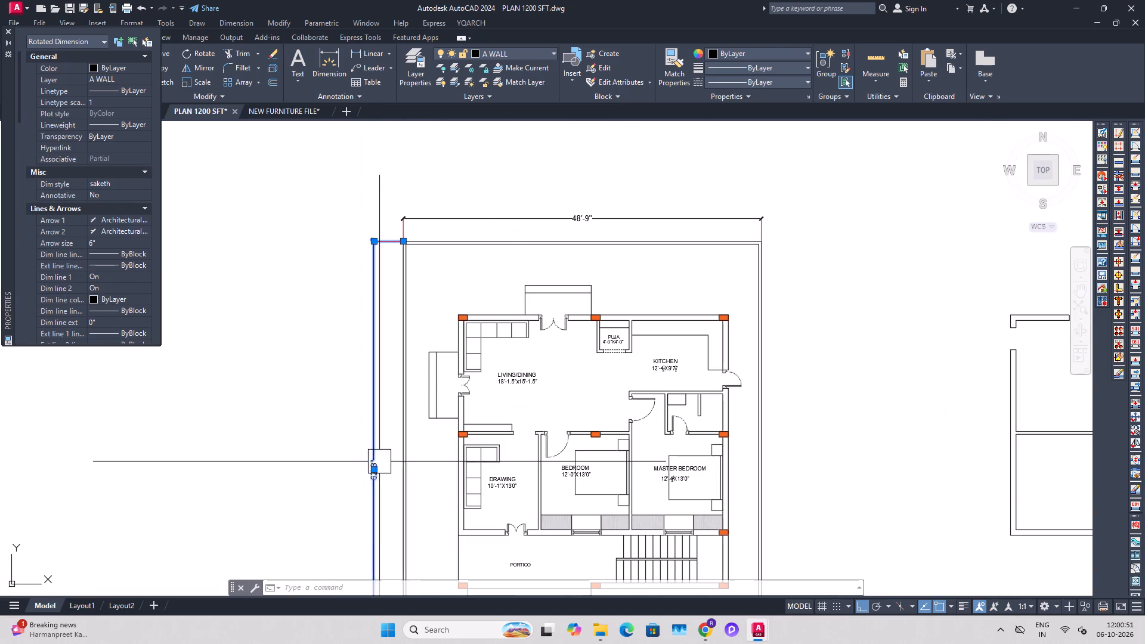
click(373, 467)
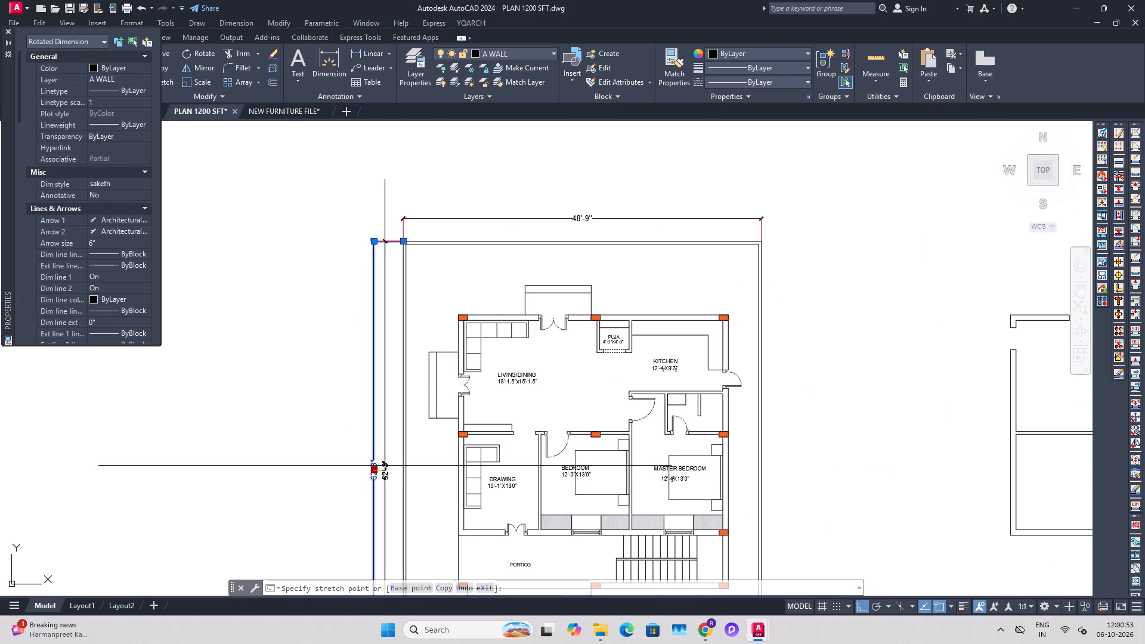
click(385, 465)
scroll(398, 230, up, 3)
key(Escape)
key(Escape)
Move the horizontal compound wall dimension line closer to the top of the wall.
click(463, 188)
scroll(442, 197, down, 2)
middle_drag(675, 196, 658, 203)
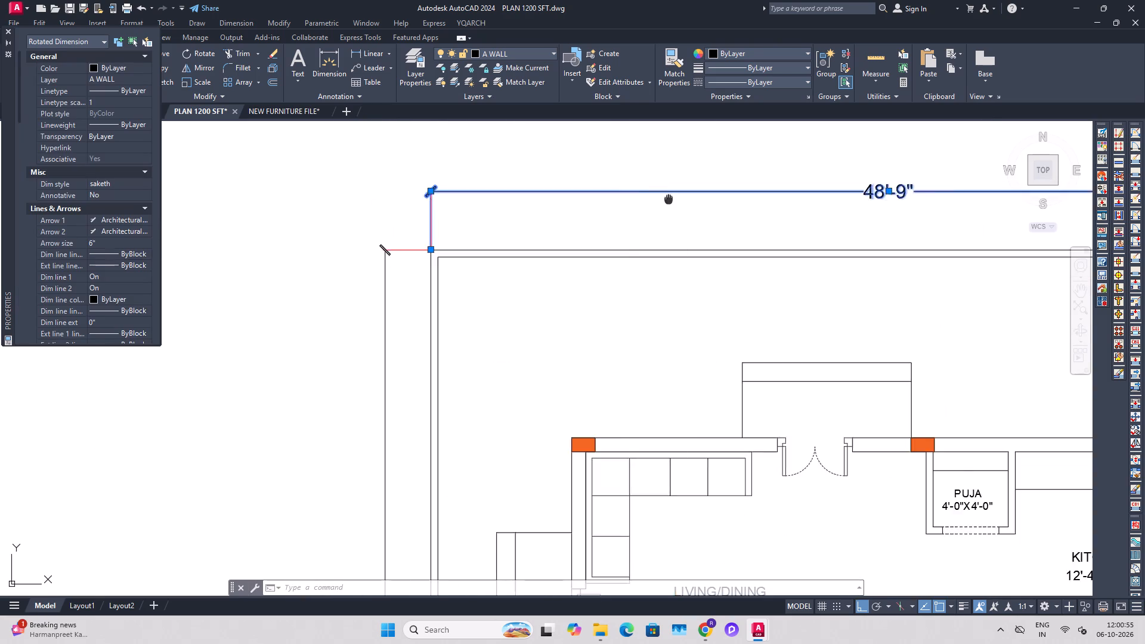
middle_drag(658, 203, 528, 260)
scroll(763, 245, up, 1)
click(732, 261)
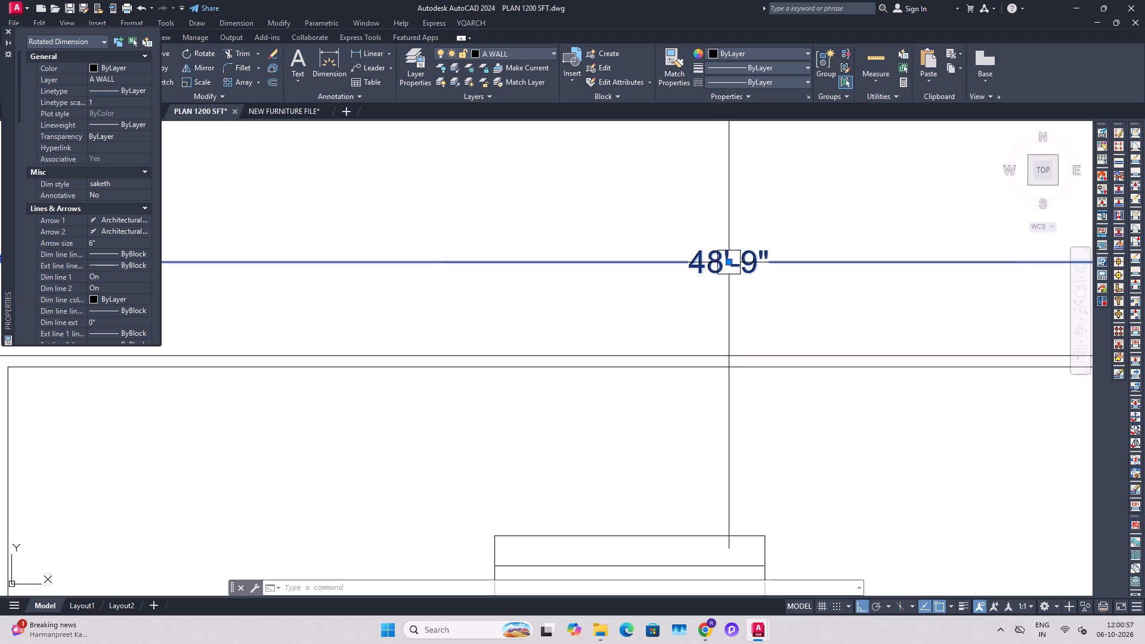
click(728, 262)
scroll(731, 275, down, 1)
click(732, 292)
key(Escape)
scroll(692, 277, down, 3)
key(Escape)
key(Escape)
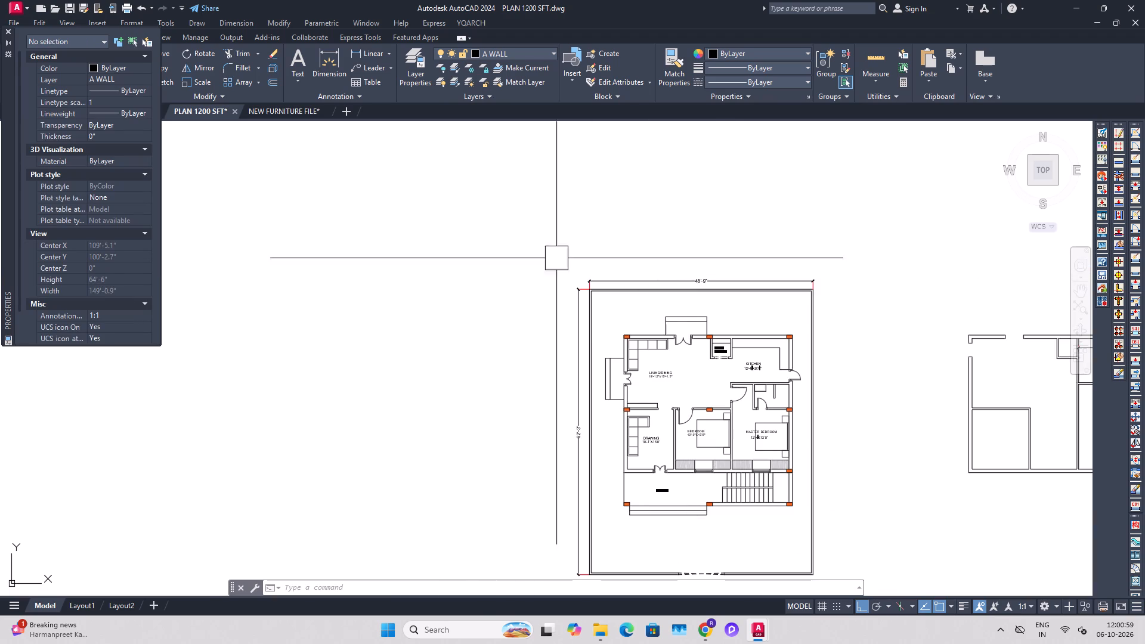
key(Escape)
key(Escape)
key(Escape)
Close the Properties palette and save the drawing.
click(9, 29)
key(Escape)
key(Escape)
middle_drag(739, 435, 666, 426)
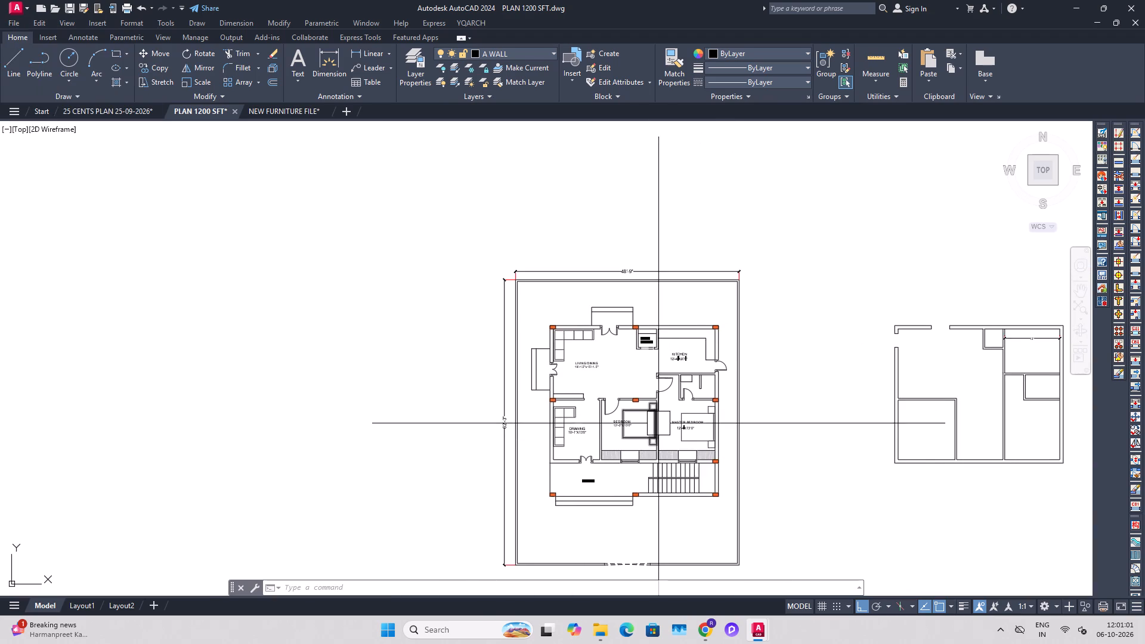
key(ctrl+s)
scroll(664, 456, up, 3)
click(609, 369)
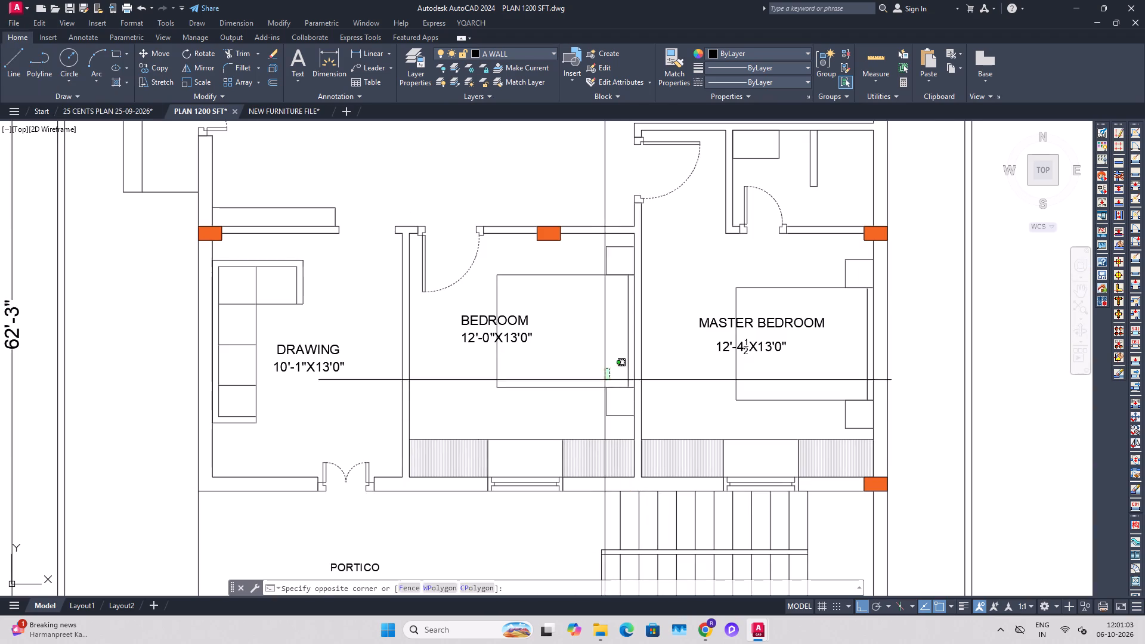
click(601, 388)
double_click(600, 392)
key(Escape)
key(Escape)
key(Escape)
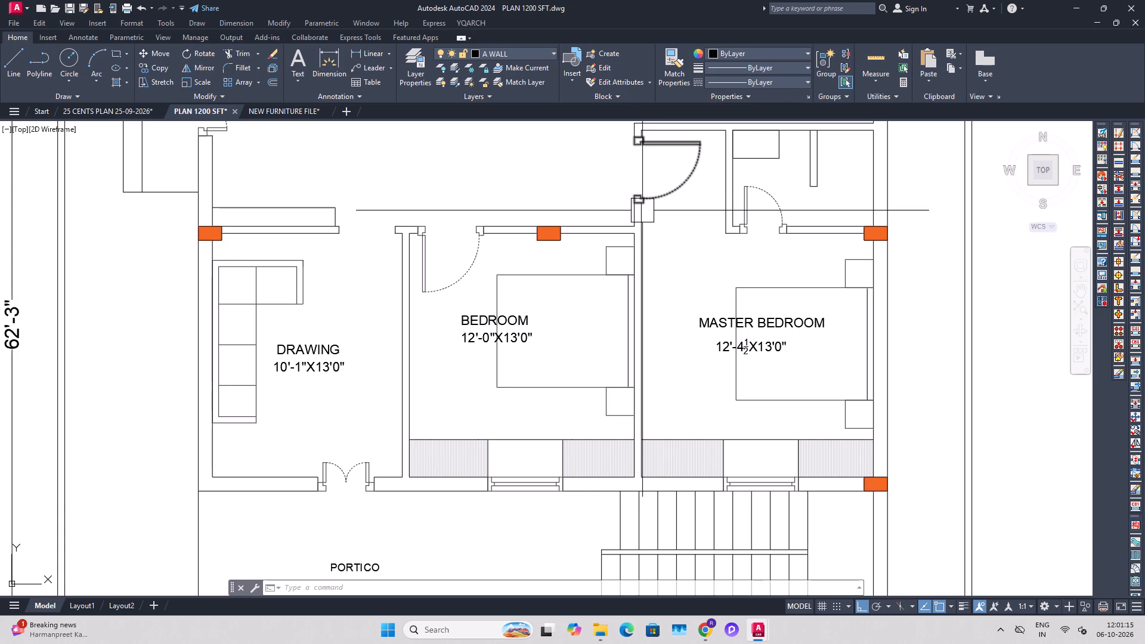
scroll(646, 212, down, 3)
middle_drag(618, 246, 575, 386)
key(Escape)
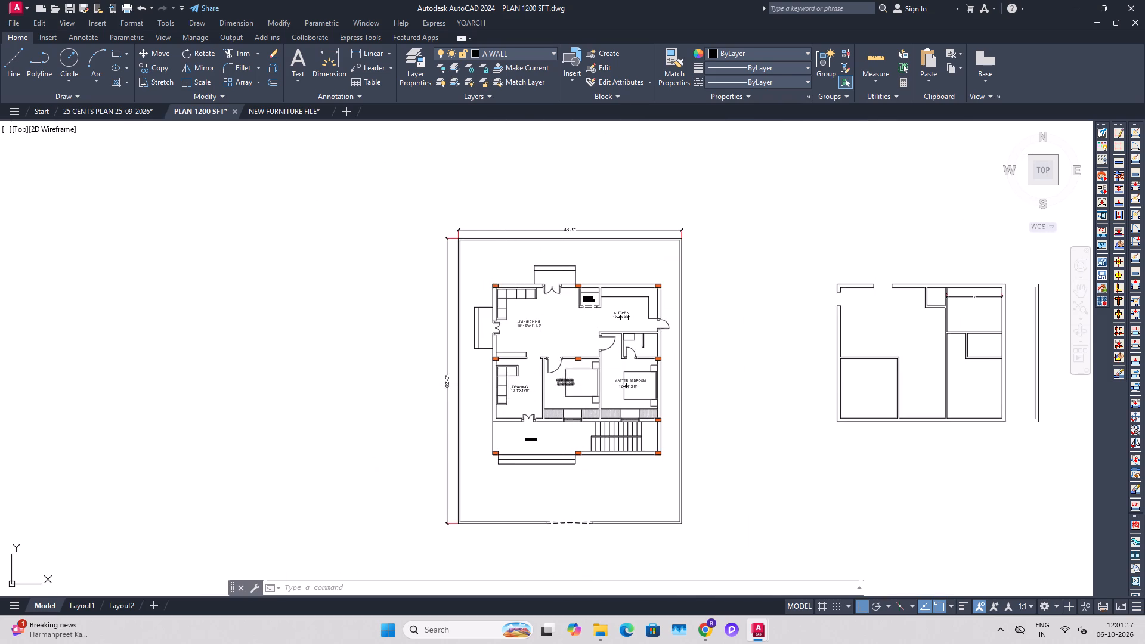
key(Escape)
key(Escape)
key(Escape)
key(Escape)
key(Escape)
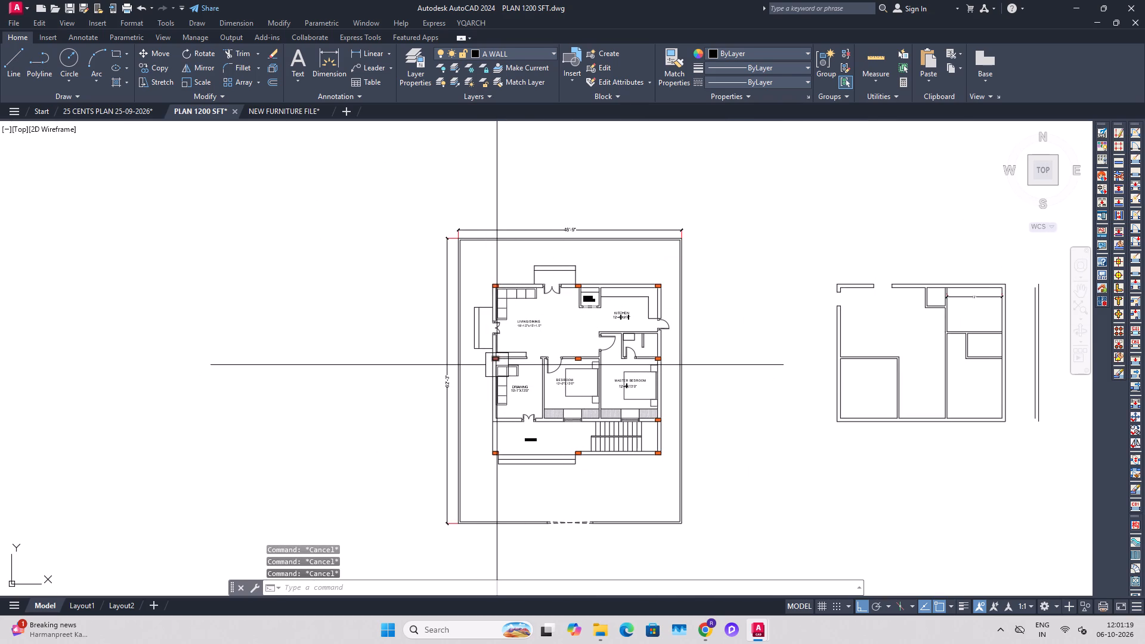
Save the drawing again.
key(ctrl+s)
Set up a single-sheet plot with DWG To PDF.pc3, a window around the dimensioned compound plan, and the plot centred.
middle_drag(578, 417, 568, 393)
scroll(572, 448, up, 1)
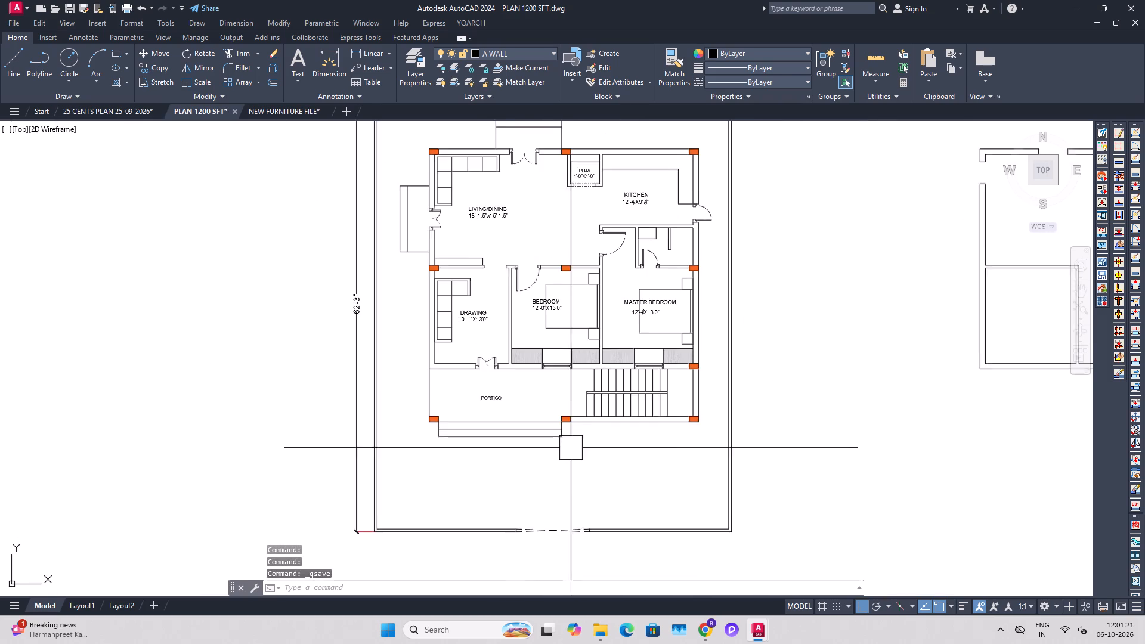
middle_drag(570, 448, 567, 466)
scroll(569, 467, down, 1)
middle_click(569, 467)
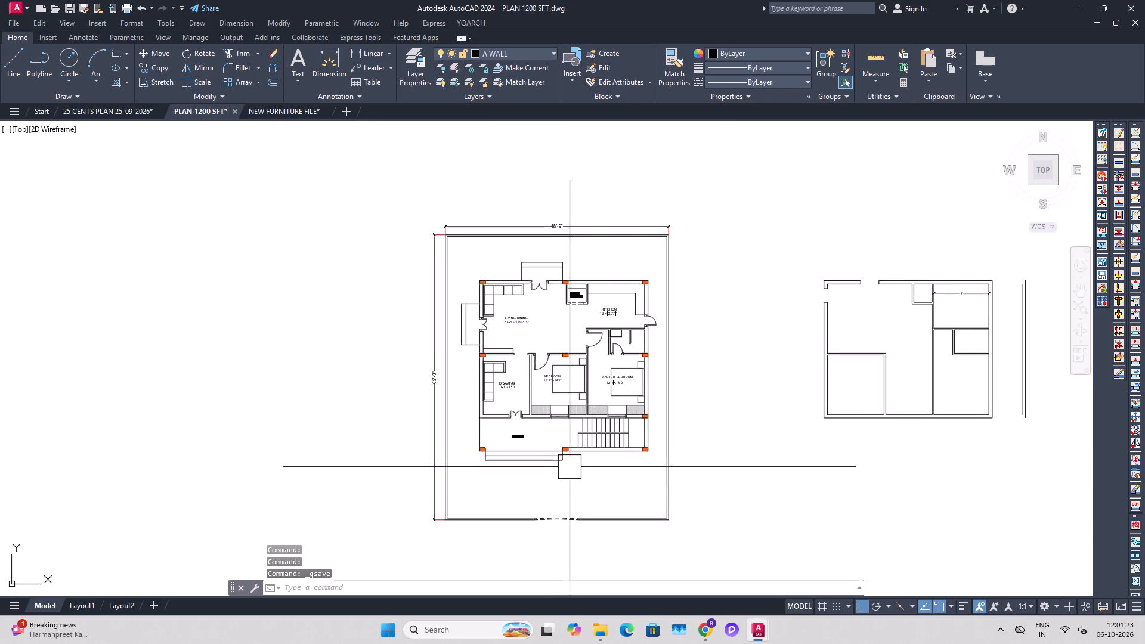
key(ctrl+p)
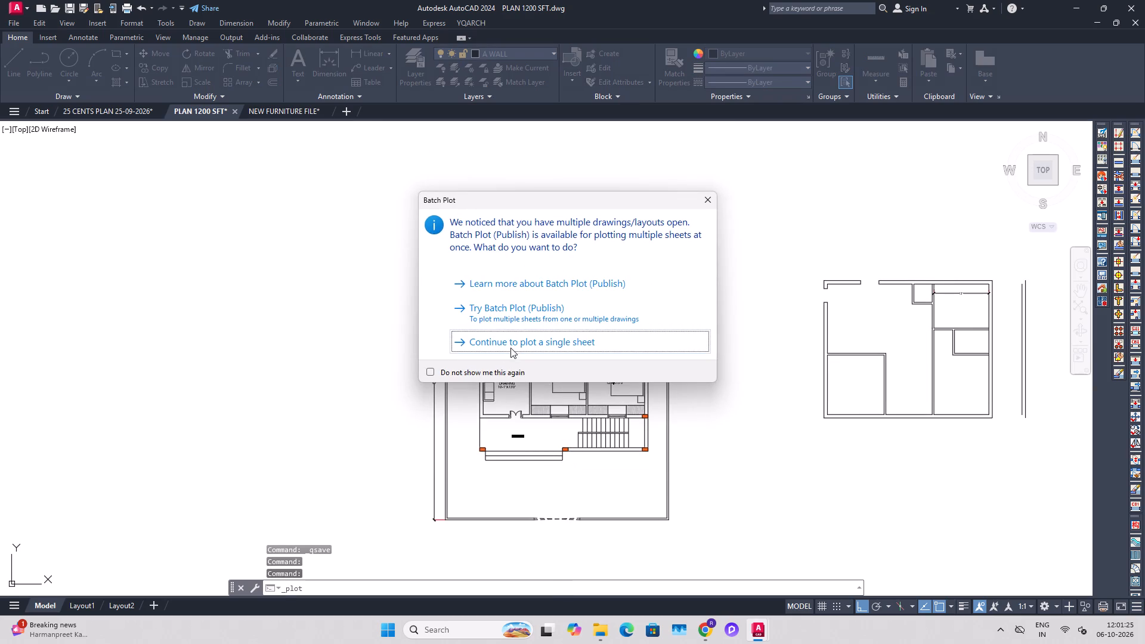
click(512, 346)
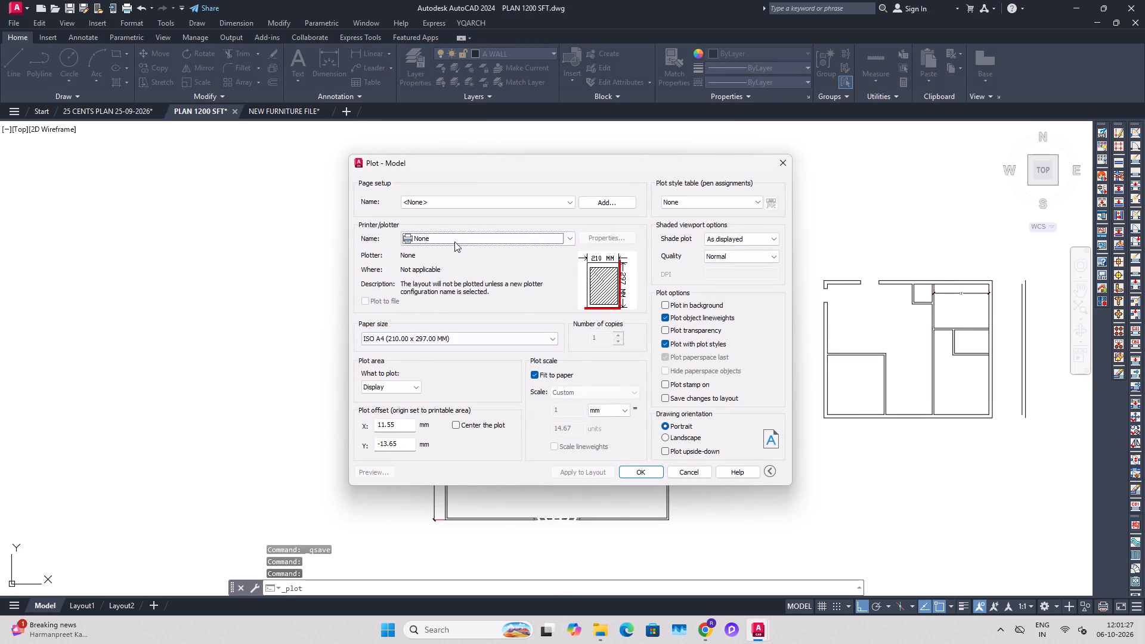
click(454, 241)
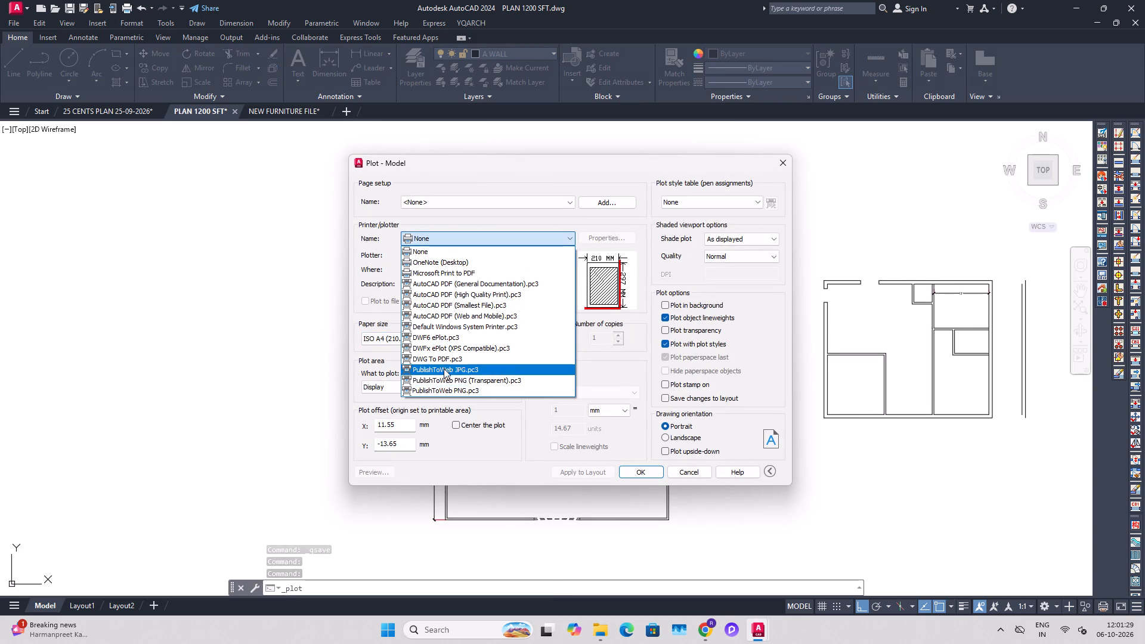
click(442, 360)
click(400, 386)
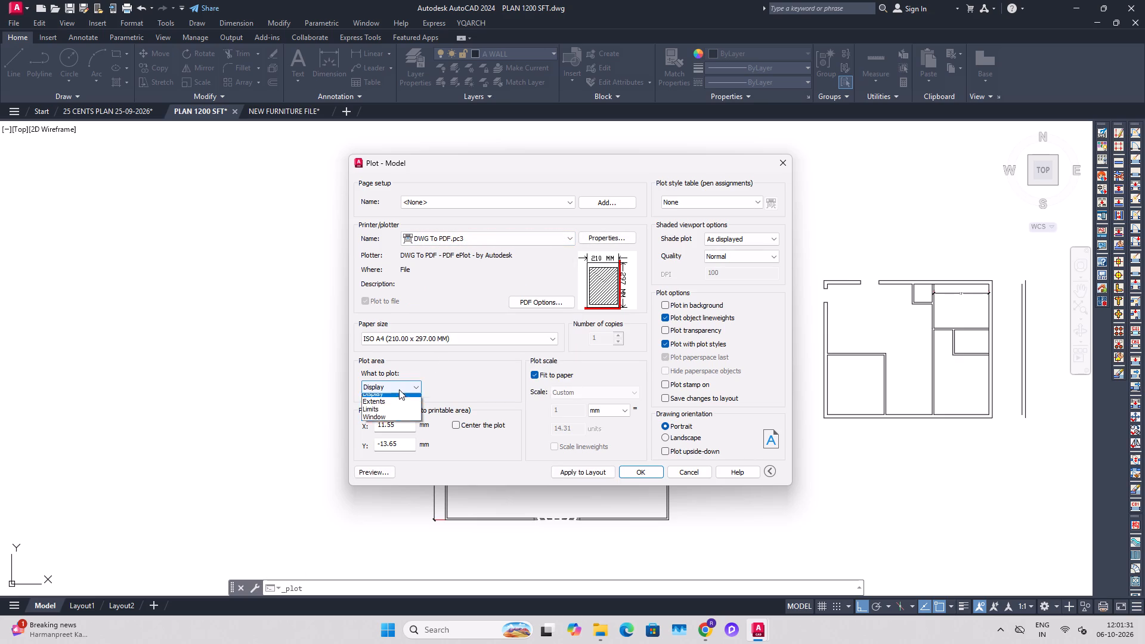
click(390, 420)
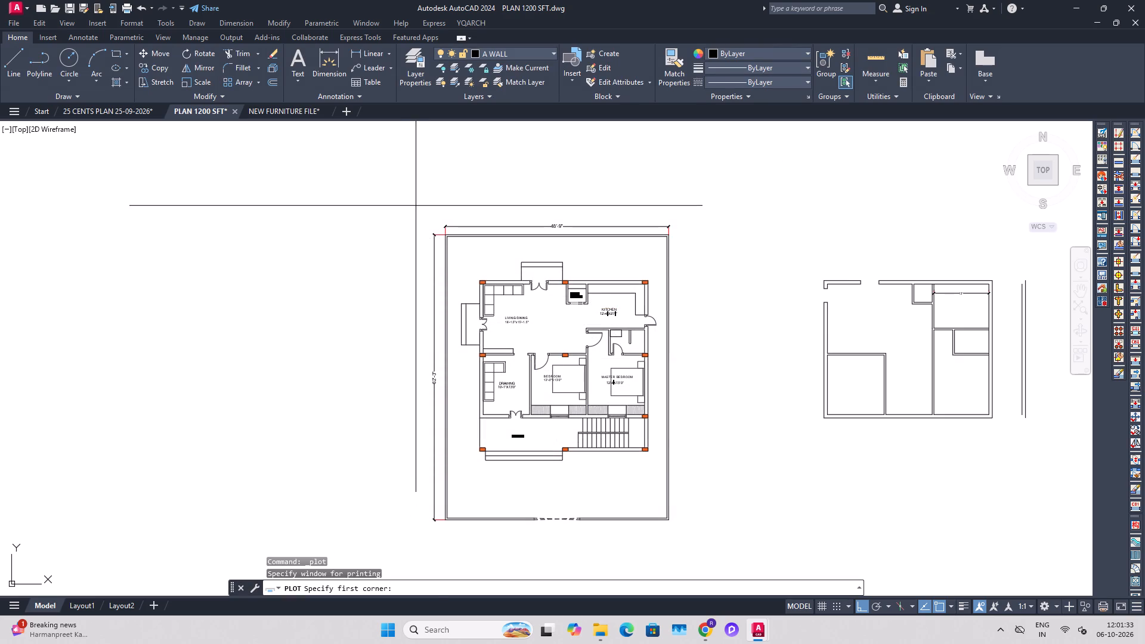
click(416, 204)
click(689, 535)
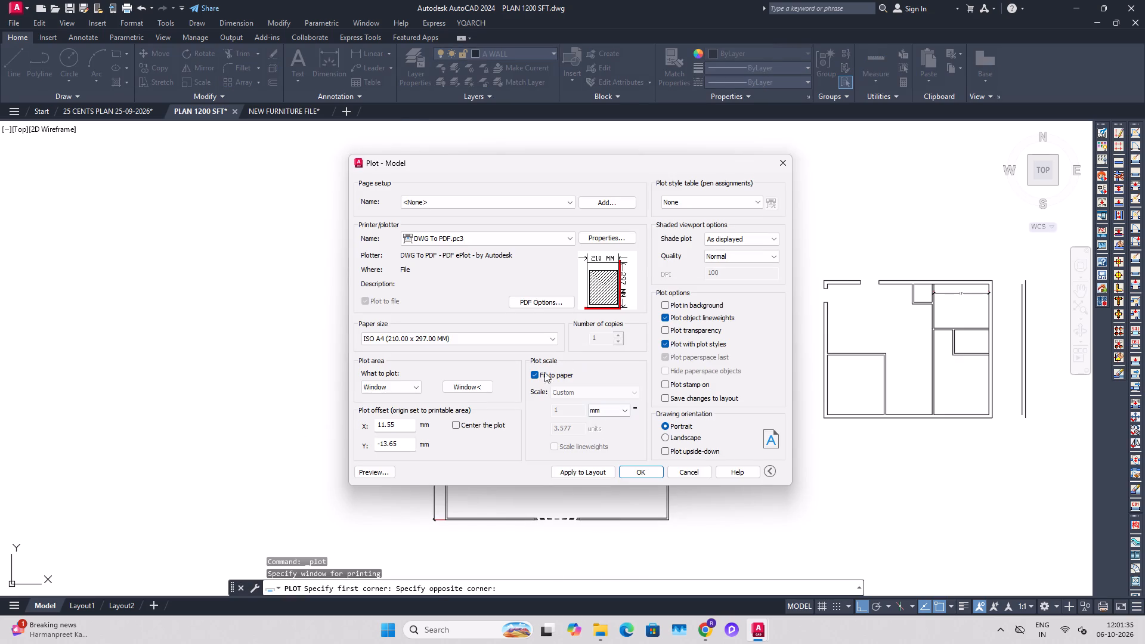
click(475, 423)
Preview the plot and examine the line thickness of the furniture, walls and room labels up close.
click(380, 472)
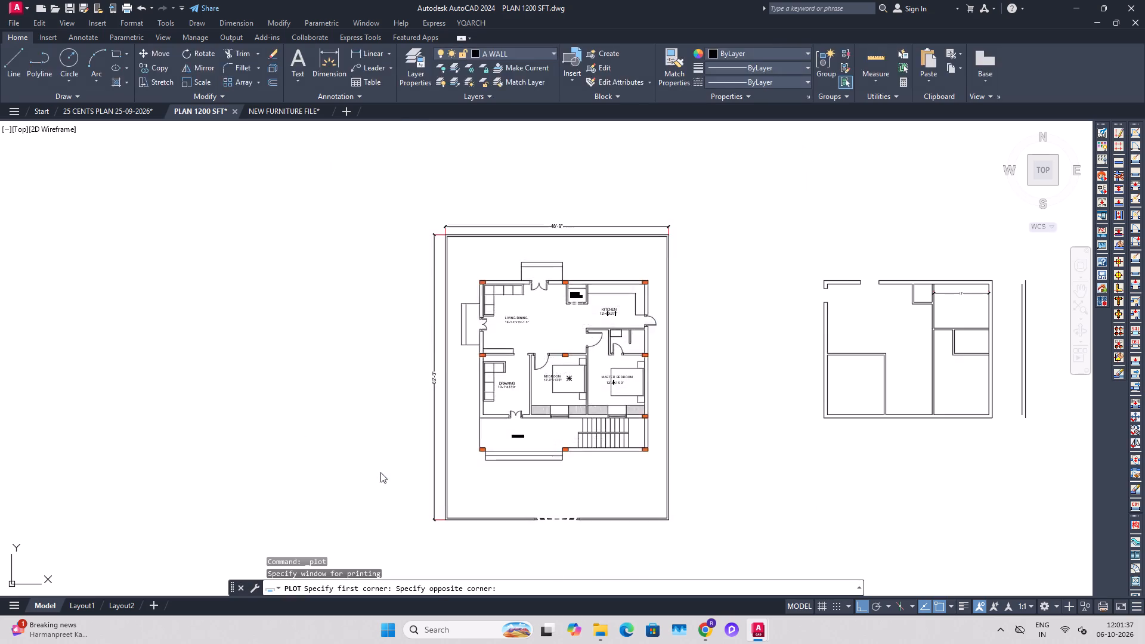
scroll(540, 312, up, 2)
middle_drag(556, 292, 507, 450)
scroll(321, 266, up, 2)
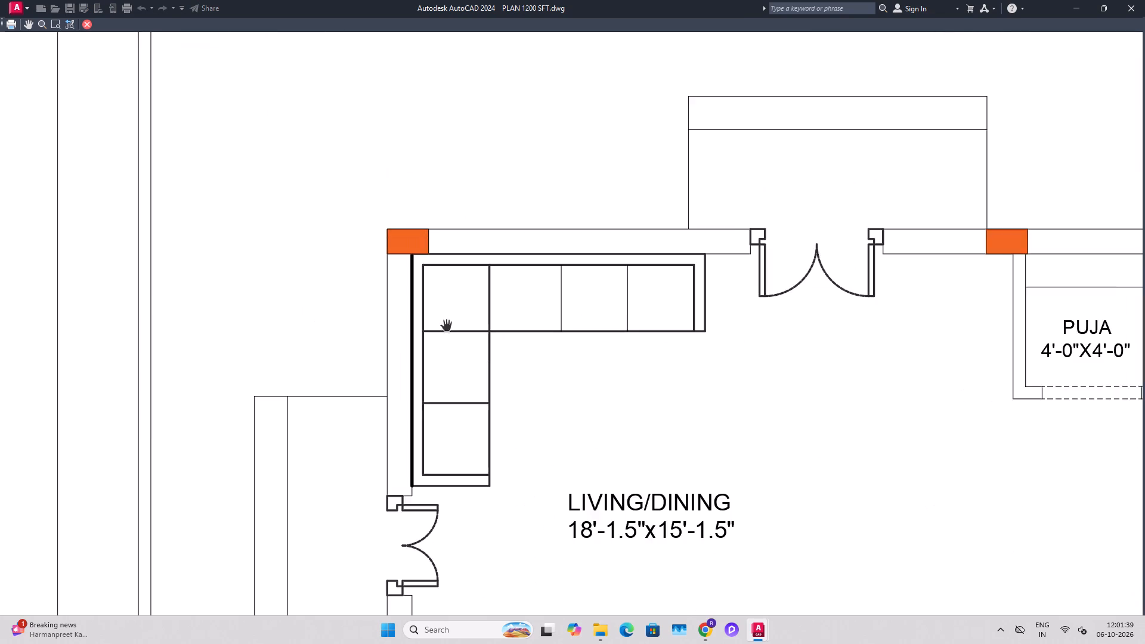
scroll(446, 327, up, 1)
scroll(456, 302, down, 2)
middle_drag(581, 433, 541, 380)
scroll(524, 332, down, 2)
middle_drag(617, 422, 571, 332)
scroll(459, 338, up, 1)
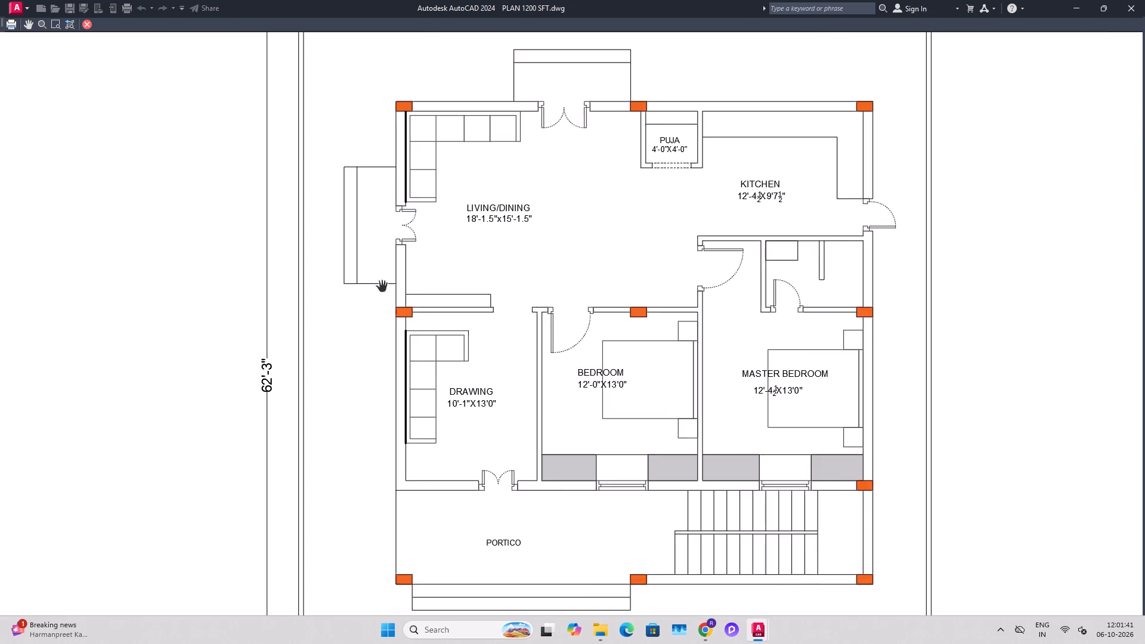
scroll(393, 309, up, 4)
scroll(416, 318, down, 2)
middle_click(473, 358)
scroll(475, 357, down, 1)
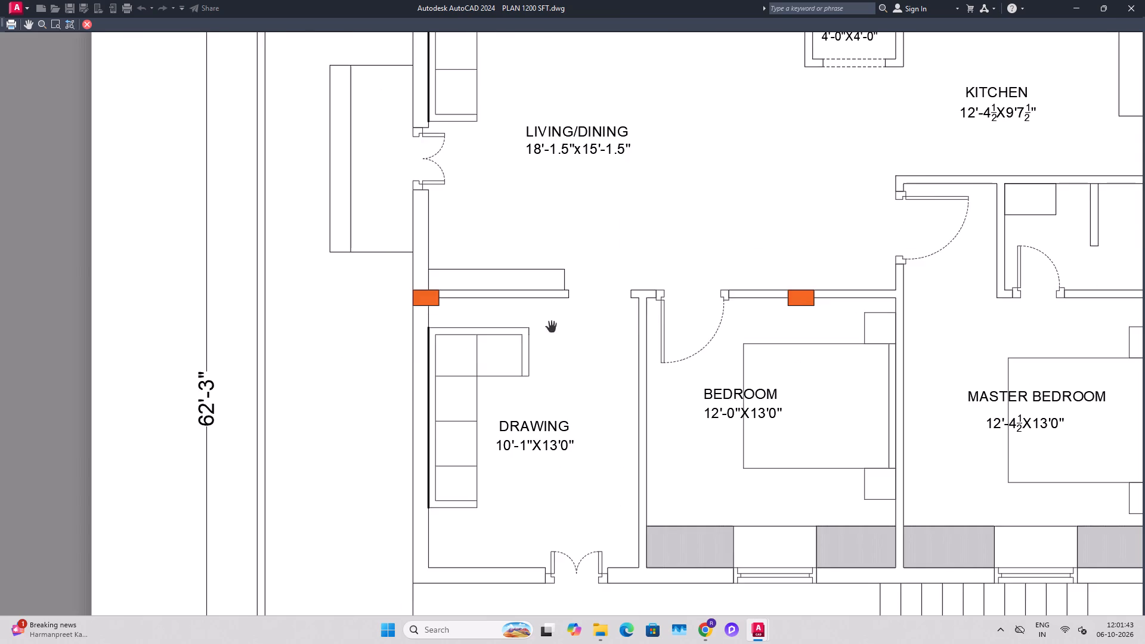
middle_drag(562, 327, 520, 432)
middle_drag(479, 258, 487, 358)
key(Escape)
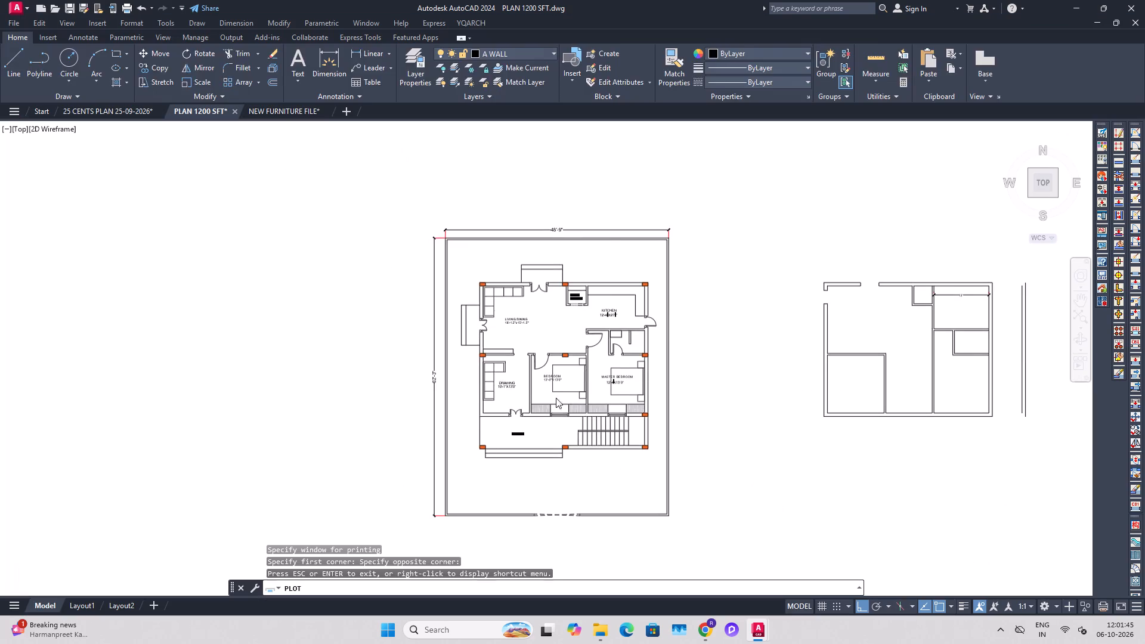
Apply the plot settings to the layout and close the Plot dialog without plotting.
click(582, 466)
key(Escape)
key(Escape)
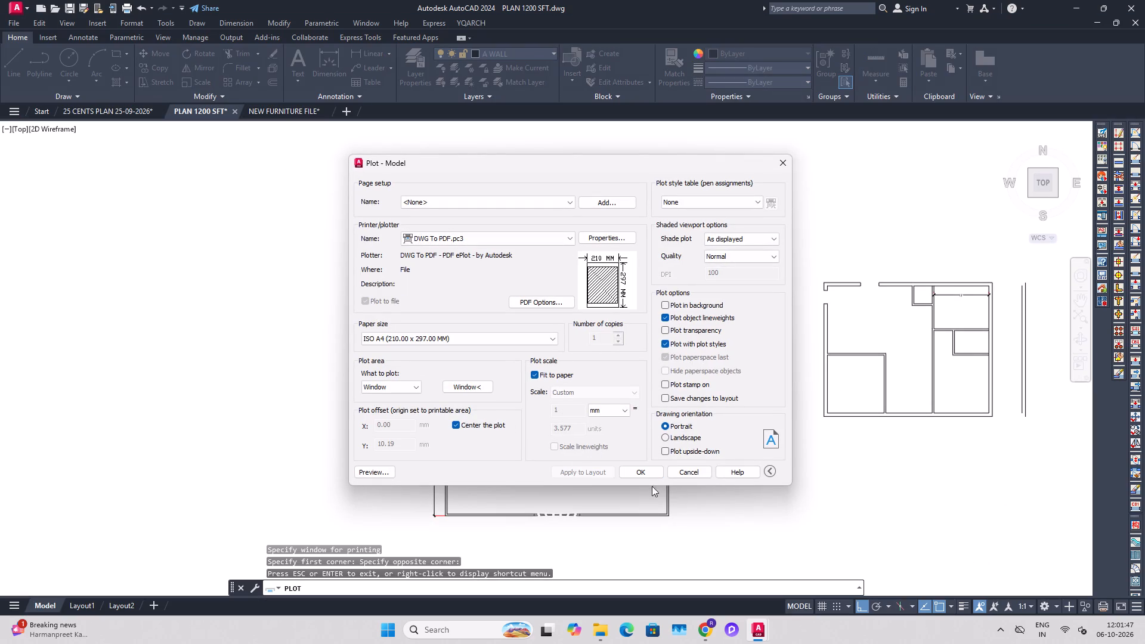
key(Escape)
key(Escape)
click(782, 169)
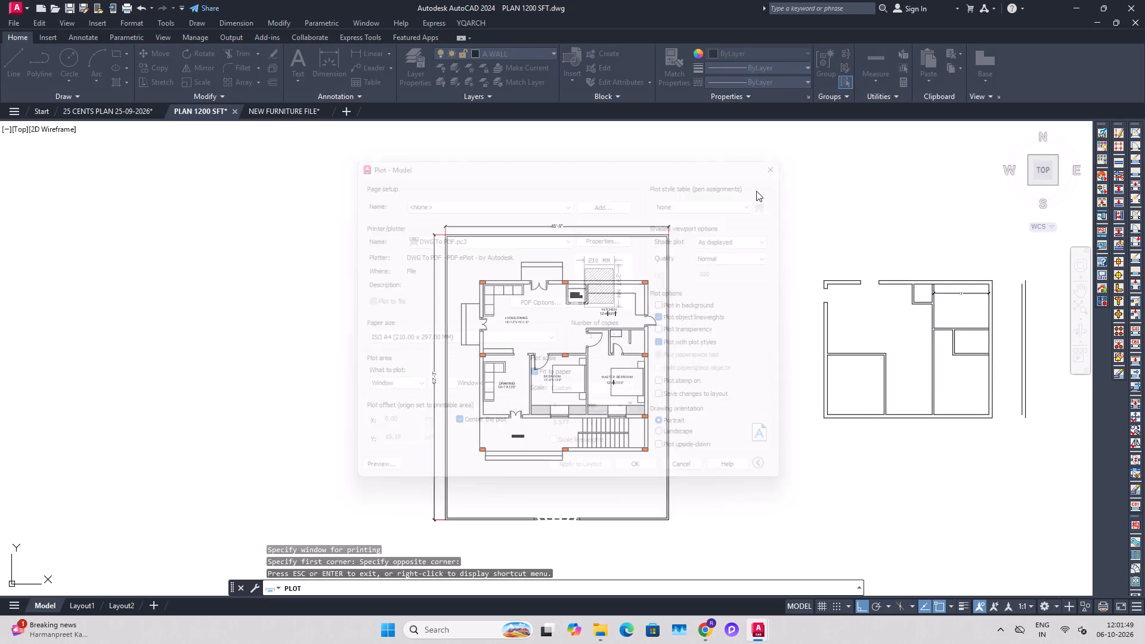
Assign the drawing room's L-shaped sofa to the A WALL layer.
scroll(462, 359, up, 3)
click(494, 333)
scroll(484, 320, up, 3)
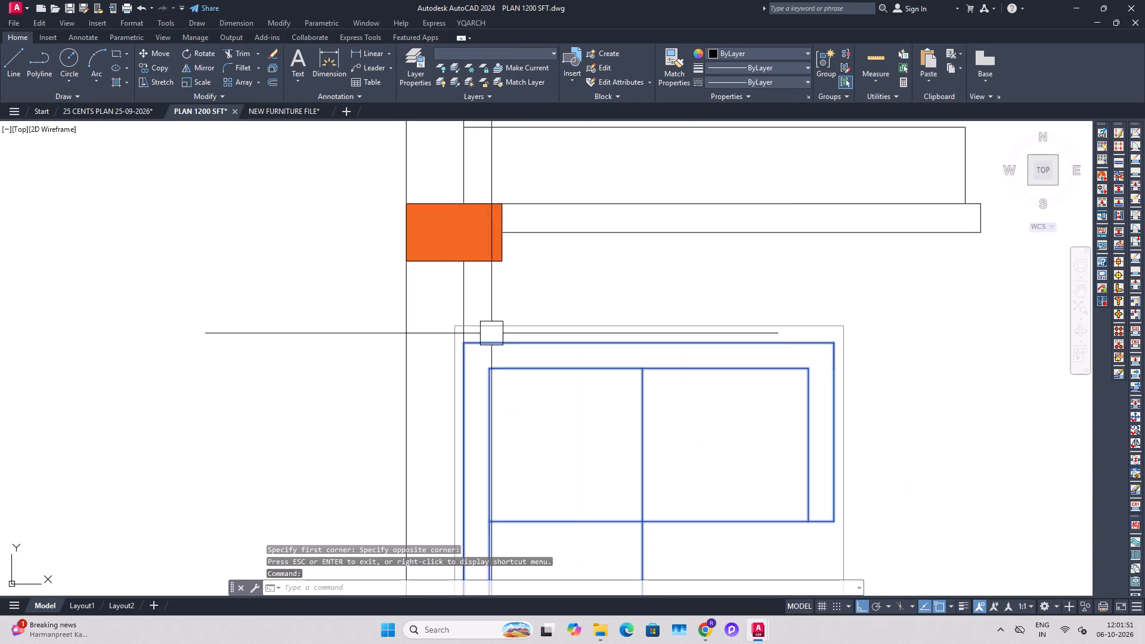
click(534, 55)
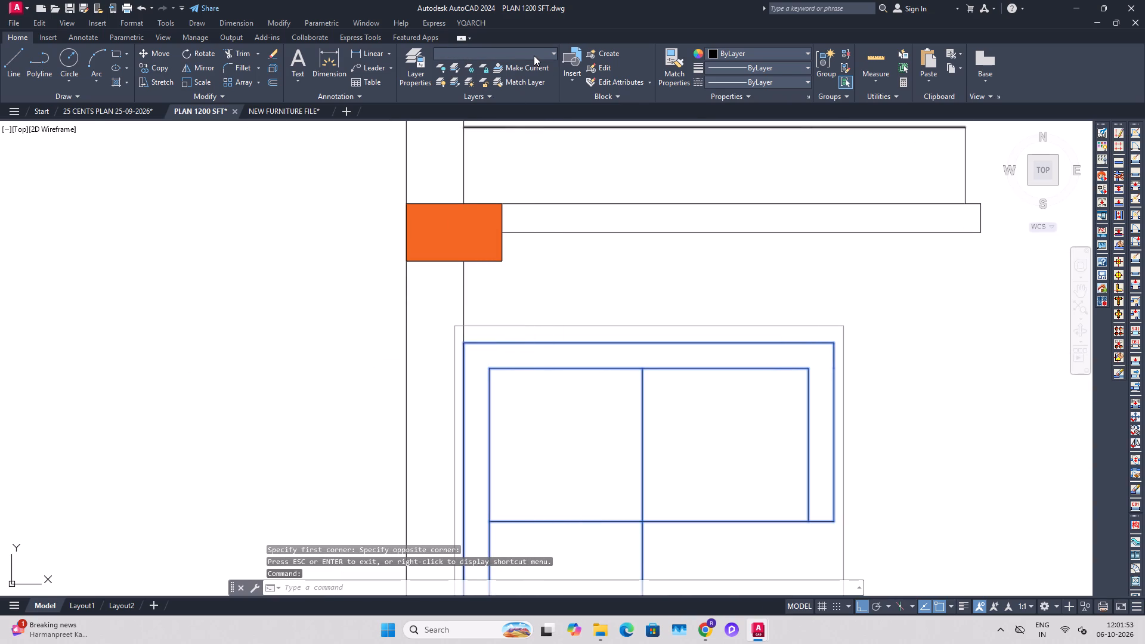
click(500, 144)
scroll(560, 401, down, 2)
key(Escape)
Assign the living/dining room's L-shaped sofa to the A-WALL layer.
middle_drag(550, 288, 530, 426)
middle_drag(519, 268, 509, 421)
click(538, 293)
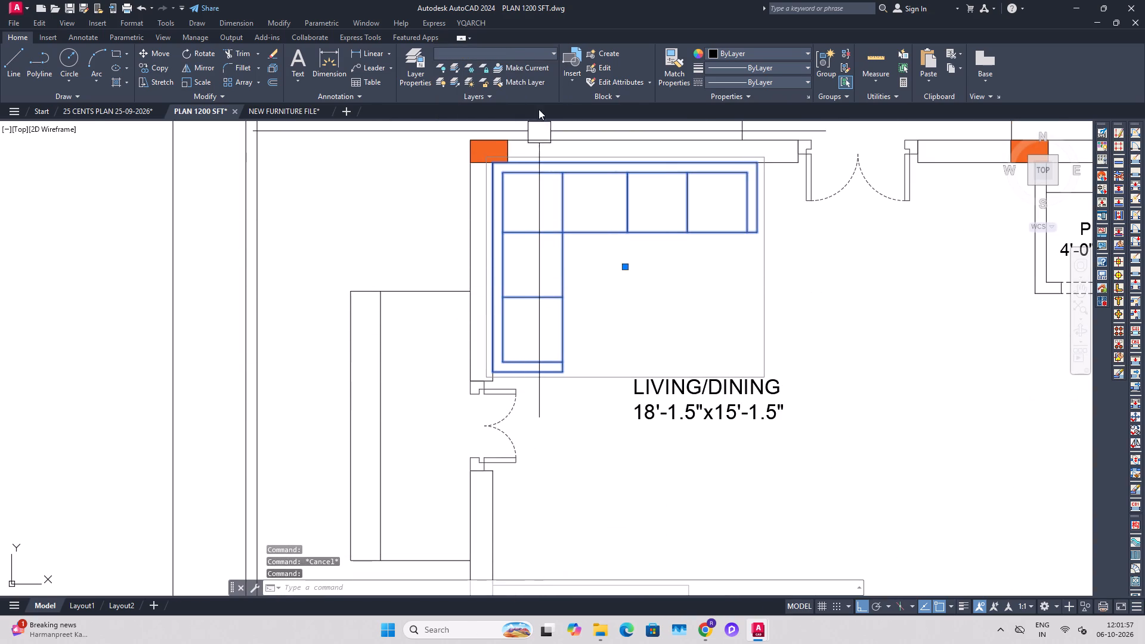
click(547, 60)
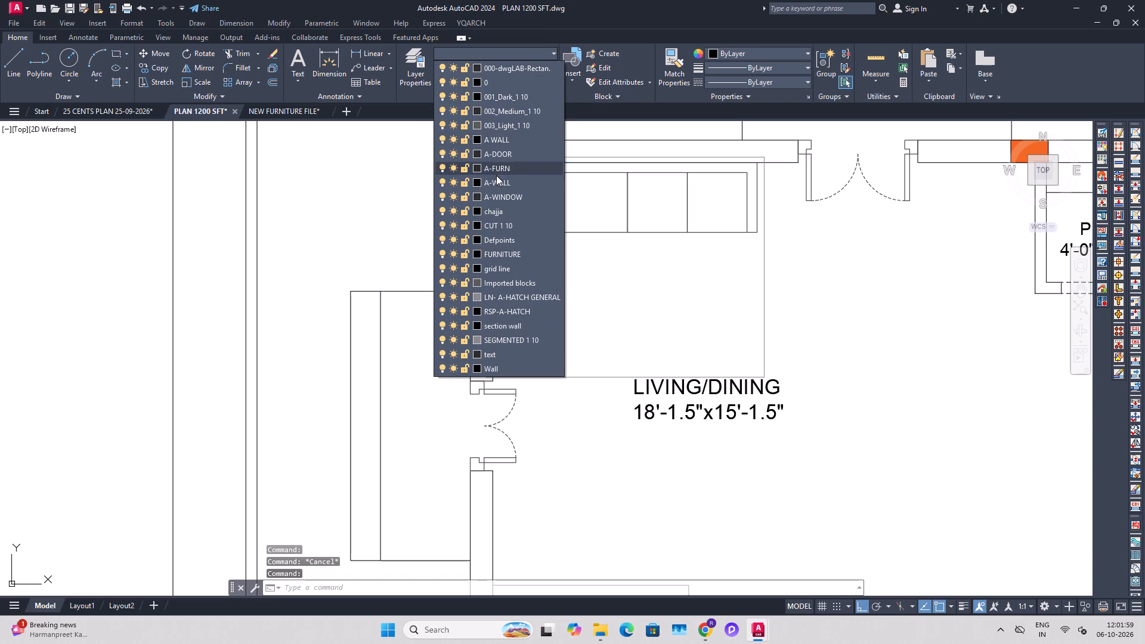
click(496, 183)
key(Escape)
key(Escape)
Preview the single-sheet plot and examine the line thickness of the living/dining and drawing room sofas up close.
scroll(543, 307, down, 5)
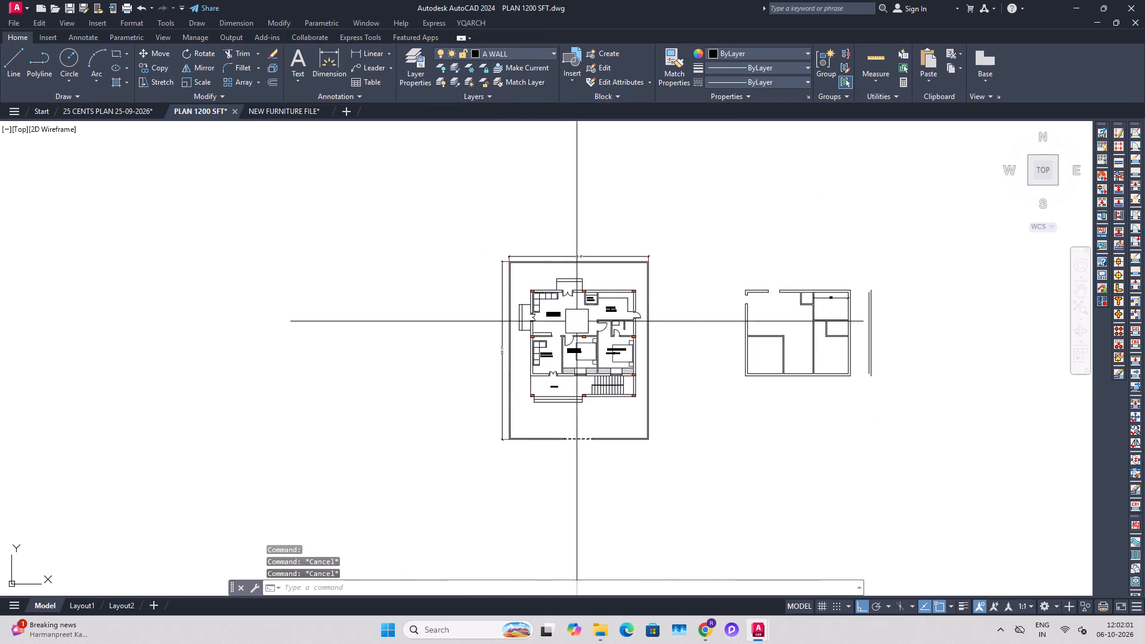
middle_drag(595, 347, 571, 333)
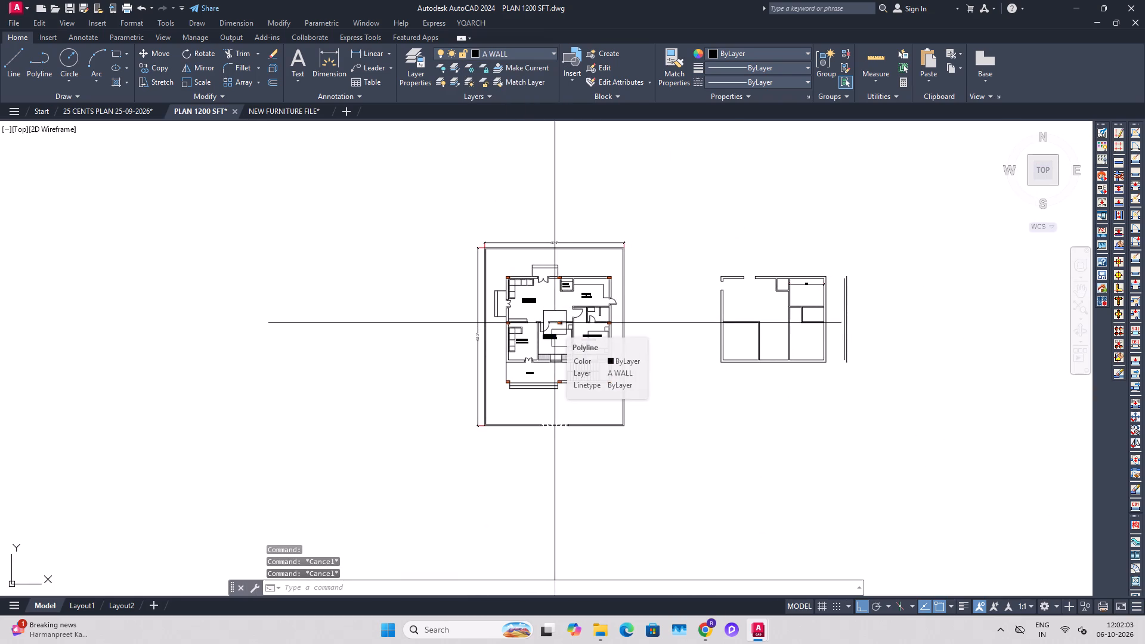
key(Escape)
key(Escape)
key(ctrl+p)
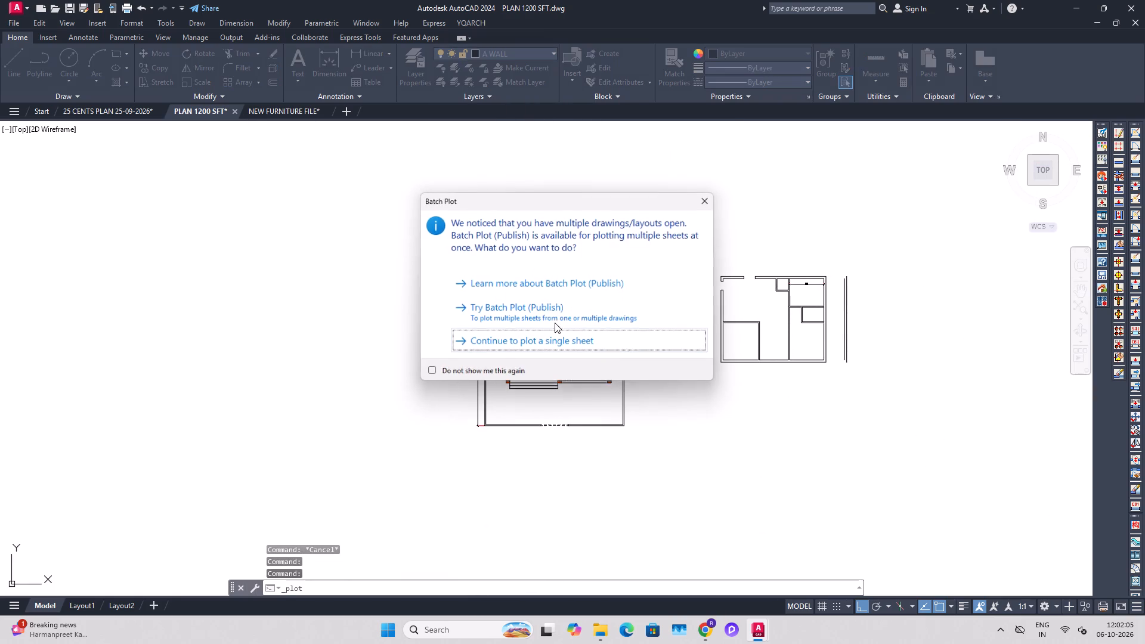
click(487, 346)
click(377, 468)
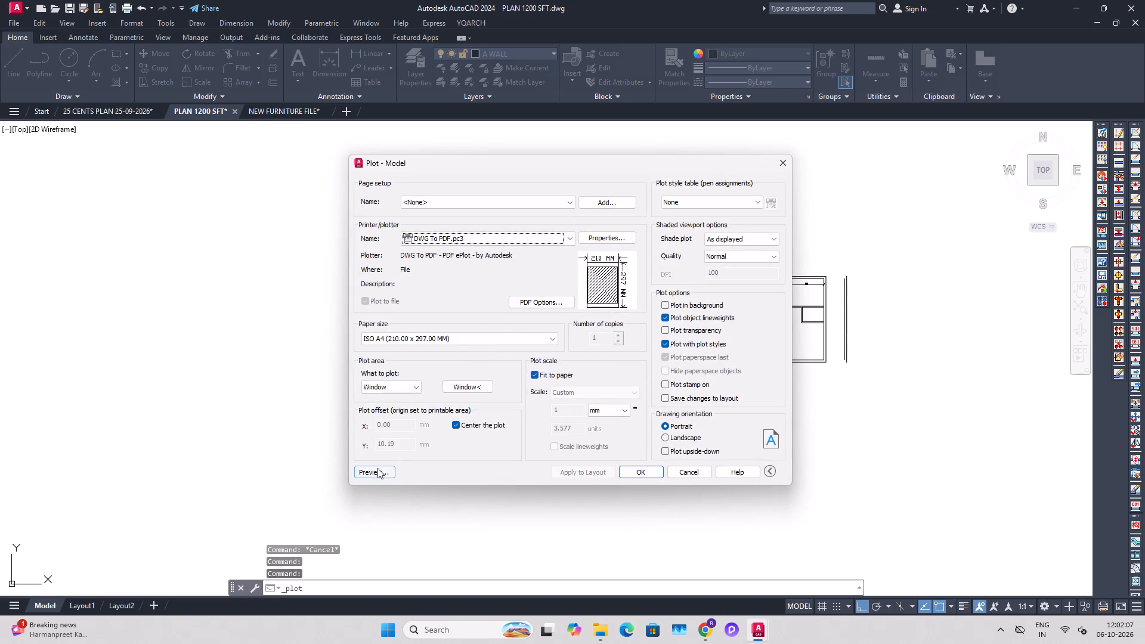
scroll(530, 265, up, 1)
scroll(660, 210, up, 1)
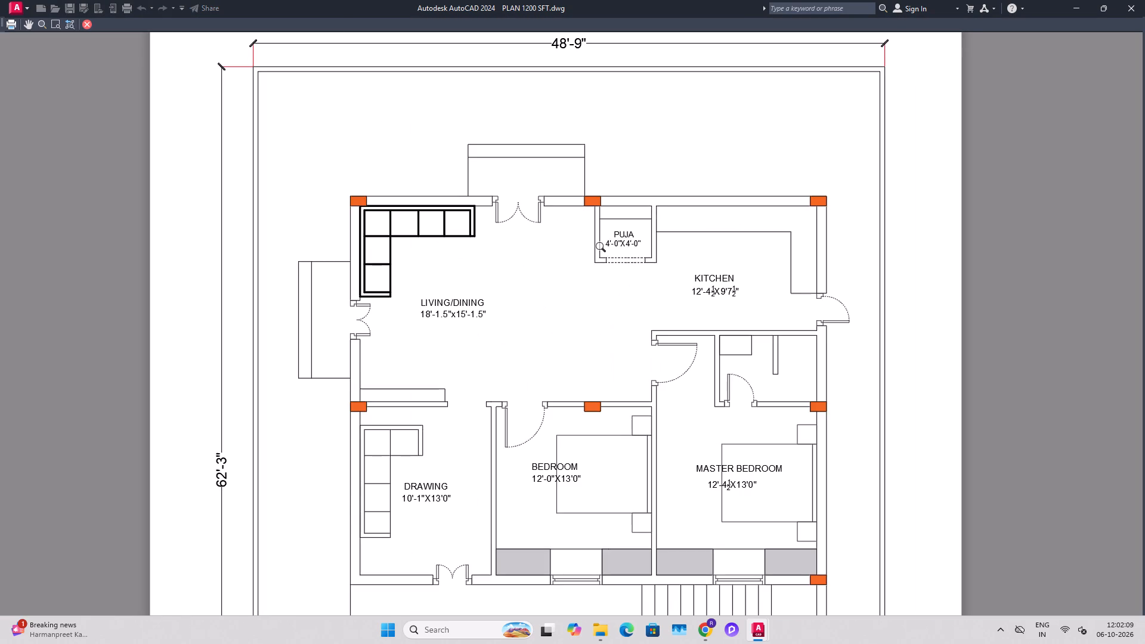
scroll(333, 252, up, 1)
scroll(446, 239, up, 1)
scroll(454, 252, down, 1)
middle_drag(494, 343, 478, 284)
scroll(483, 293, down, 1)
scroll(440, 424, up, 2)
scroll(461, 393, down, 1)
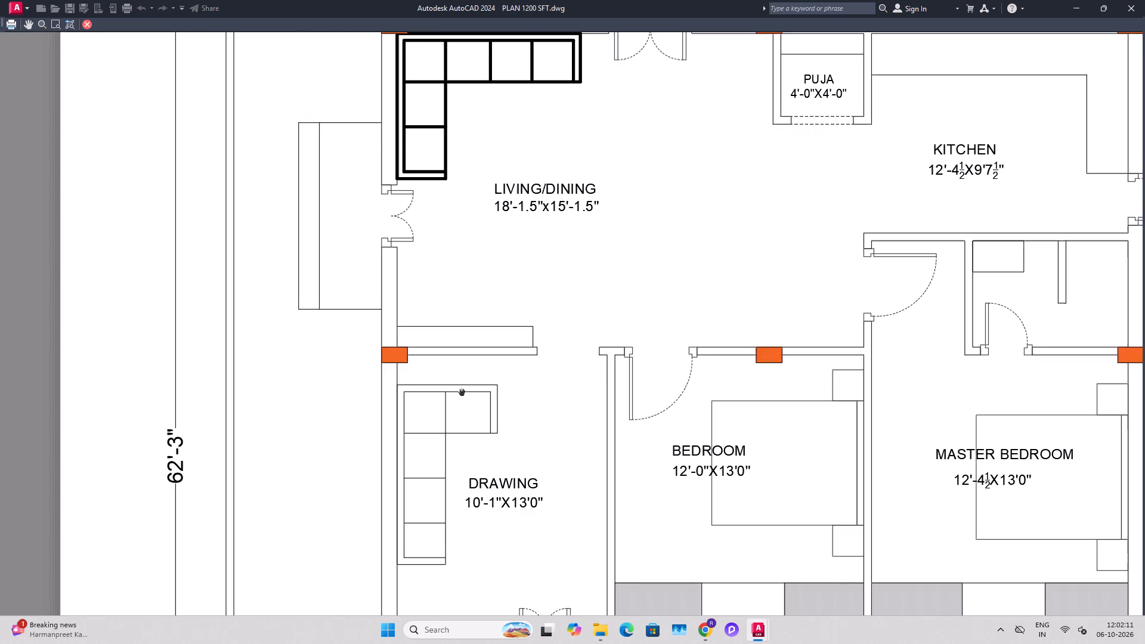
middle_drag(490, 250, 490, 405)
scroll(438, 216, up, 1)
scroll(470, 259, down, 2)
middle_drag(506, 236, 492, 335)
scroll(469, 339, up, 1)
middle_drag(469, 319, 463, 269)
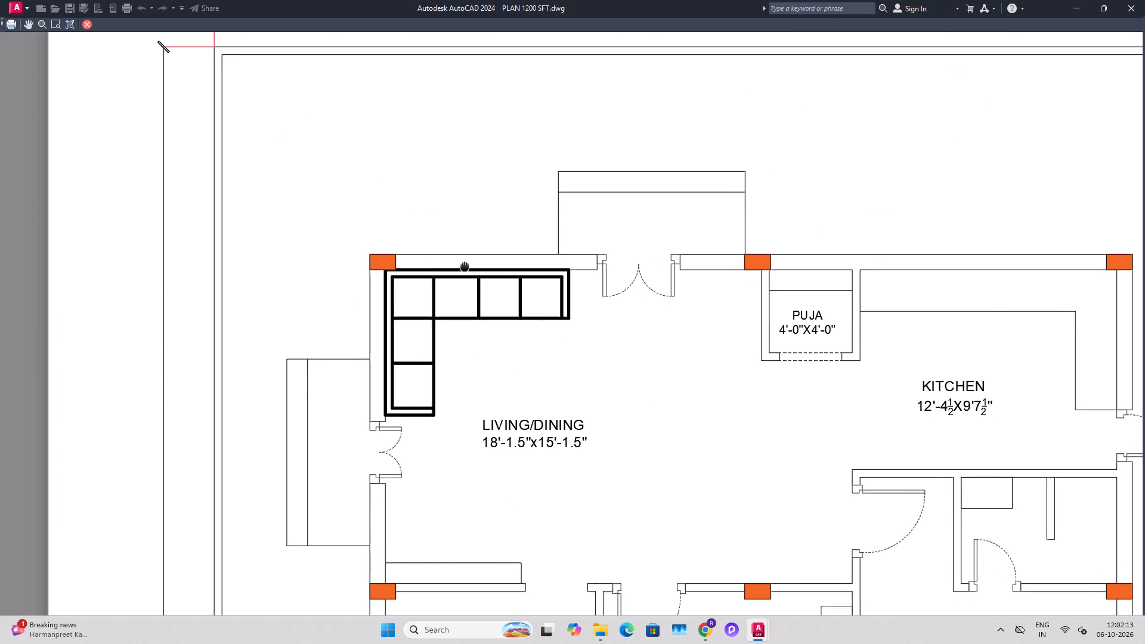
scroll(454, 315, up, 2)
scroll(471, 307, down, 2)
middle_drag(515, 382, 497, 293)
key(Escape)
key(Escape)
key(Escape)
key(Escape)
key(Escape)
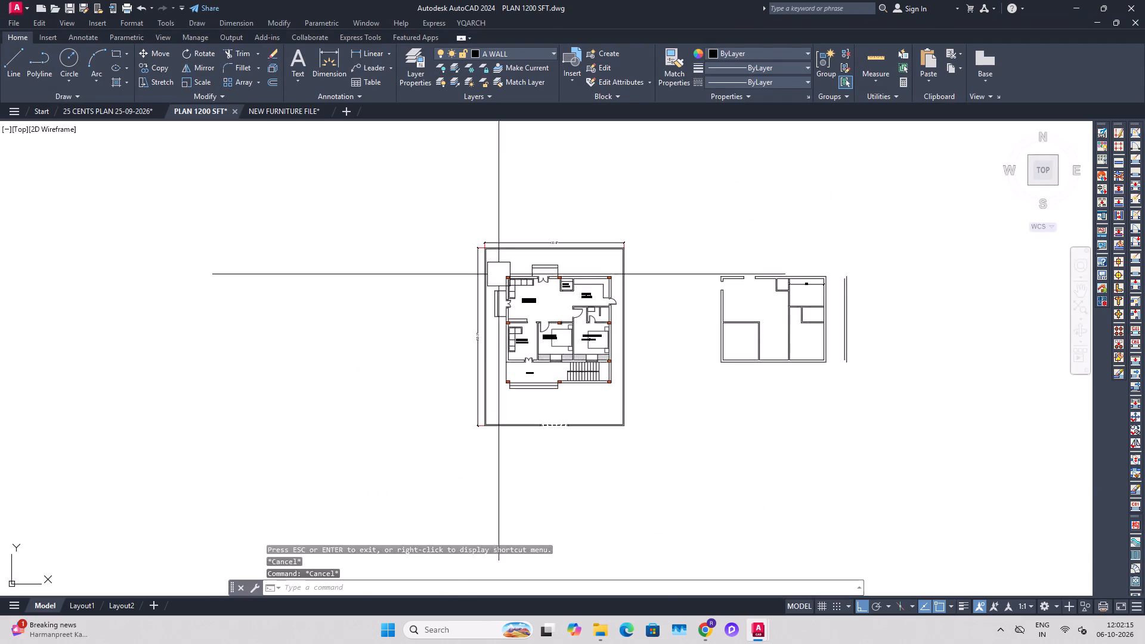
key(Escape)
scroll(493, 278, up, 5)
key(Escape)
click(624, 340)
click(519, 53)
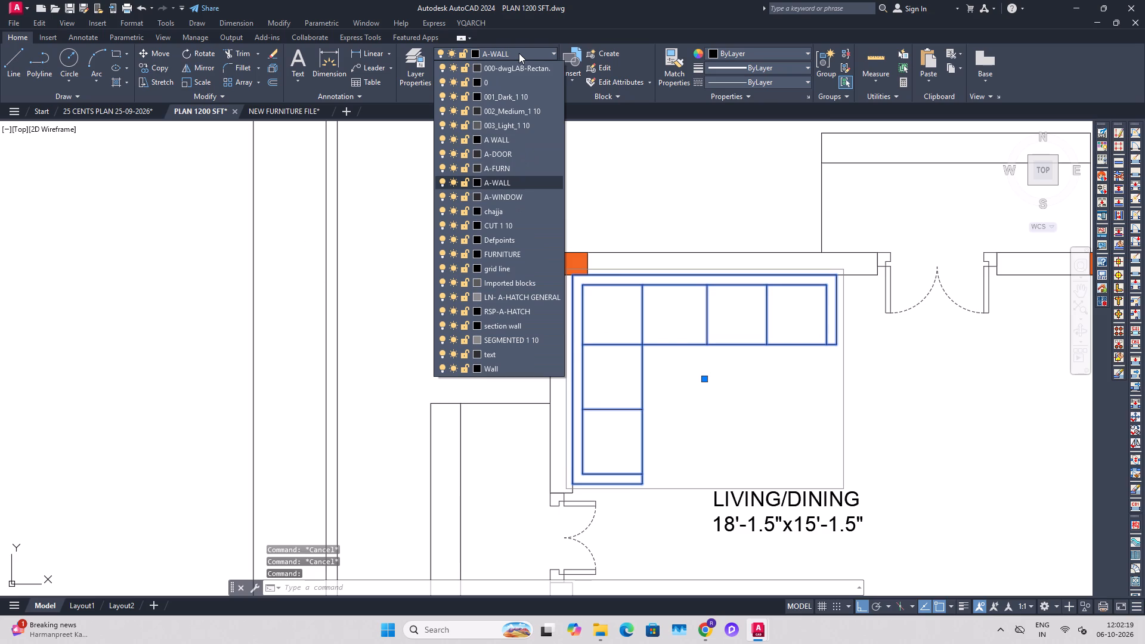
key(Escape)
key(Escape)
Turn on lineweight display and set the lineweight of the living/dining room's L-shaped sofa to 0.00 mm.
click(960, 608)
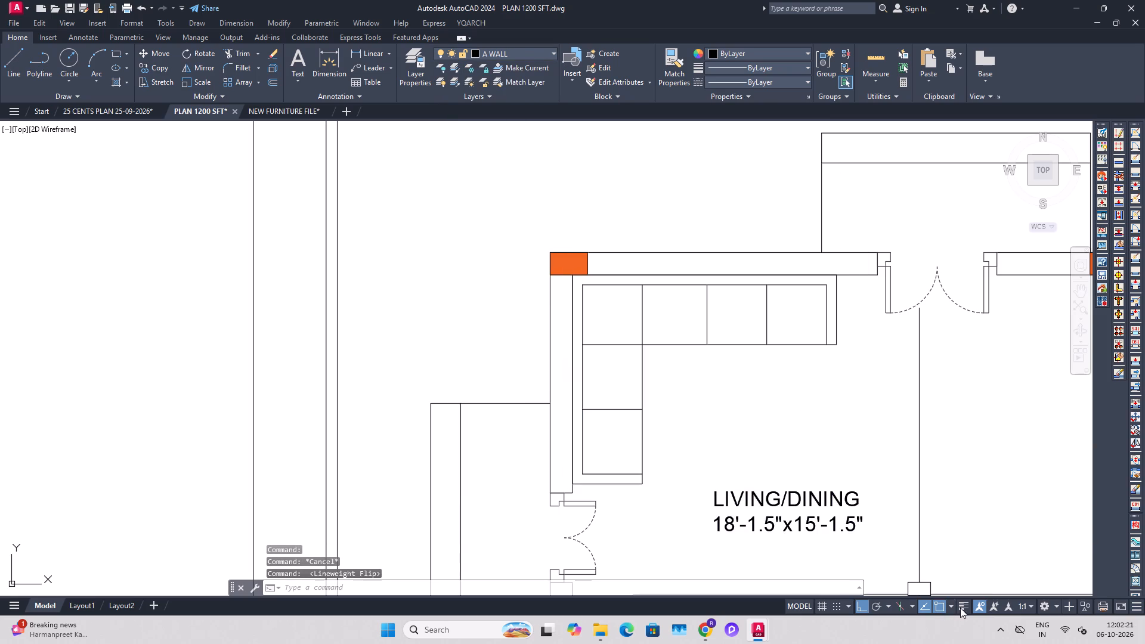
click(650, 349)
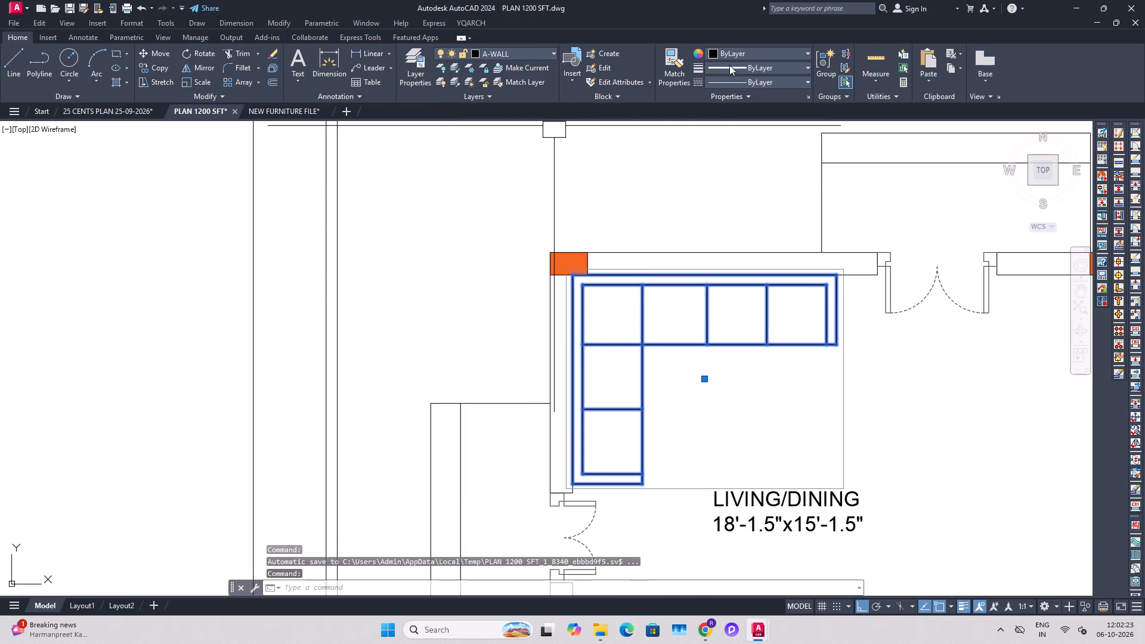
click(753, 63)
click(750, 120)
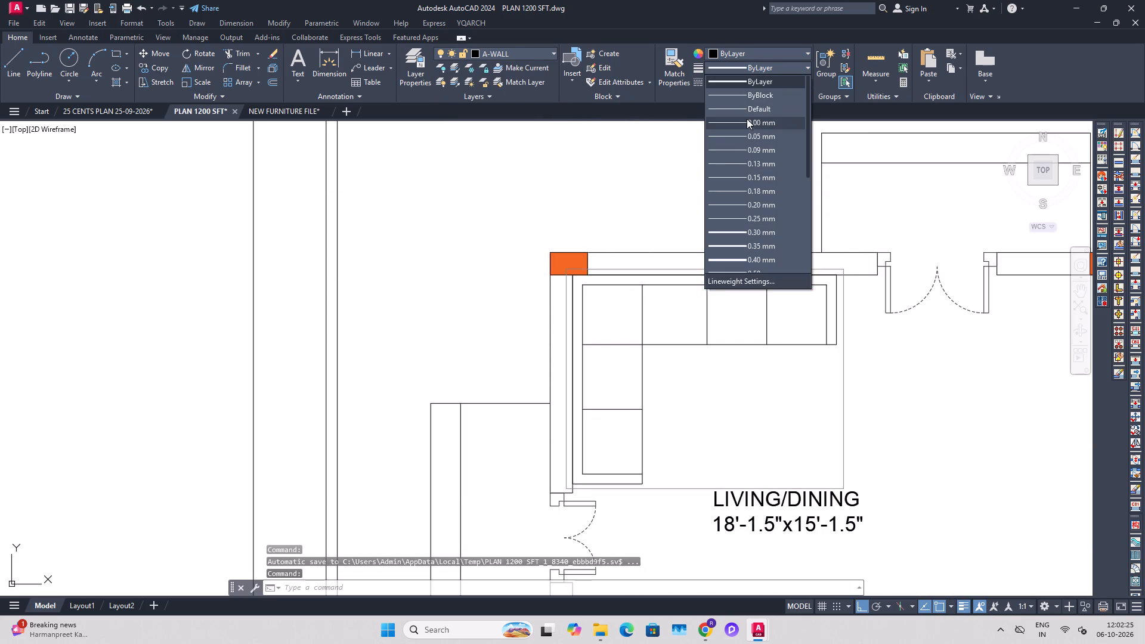
key(Escape)
key(Escape)
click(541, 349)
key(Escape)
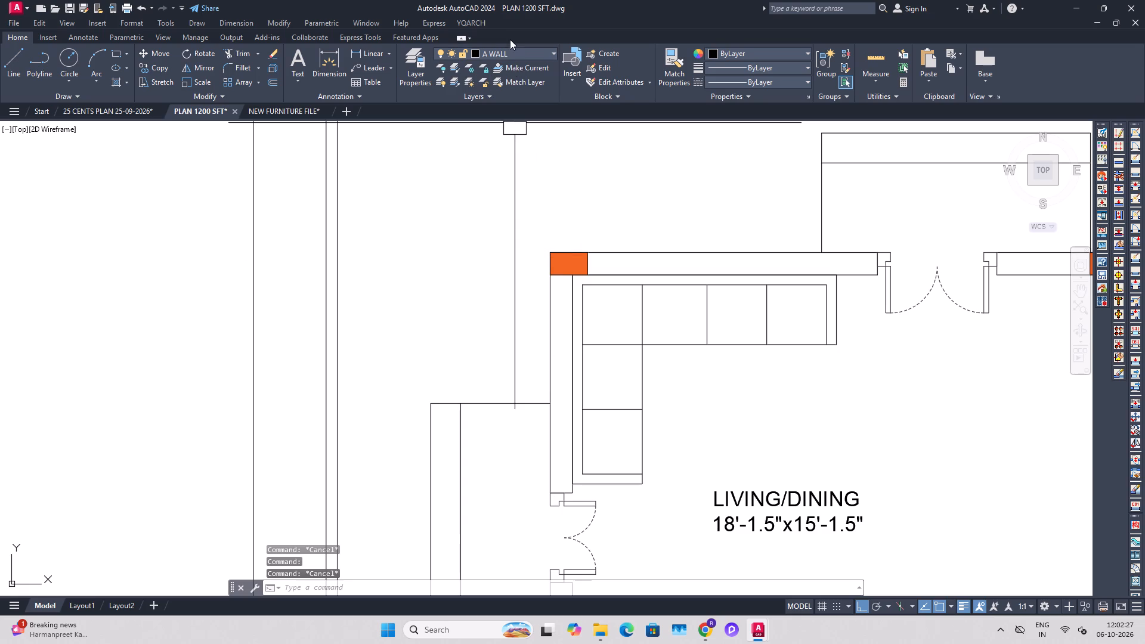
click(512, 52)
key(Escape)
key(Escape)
Save the house plan drawing.
scroll(673, 414, down, 2)
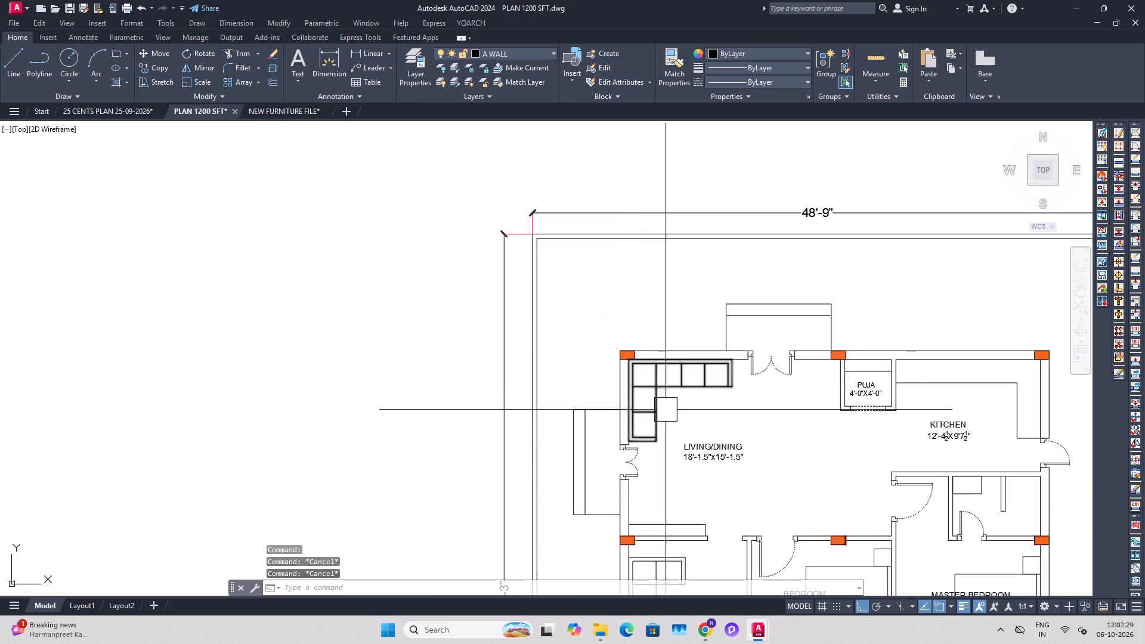
middle_drag(738, 456, 596, 369)
scroll(568, 338, down, 3)
middle_drag(618, 376, 605, 366)
key(ctrl+s)
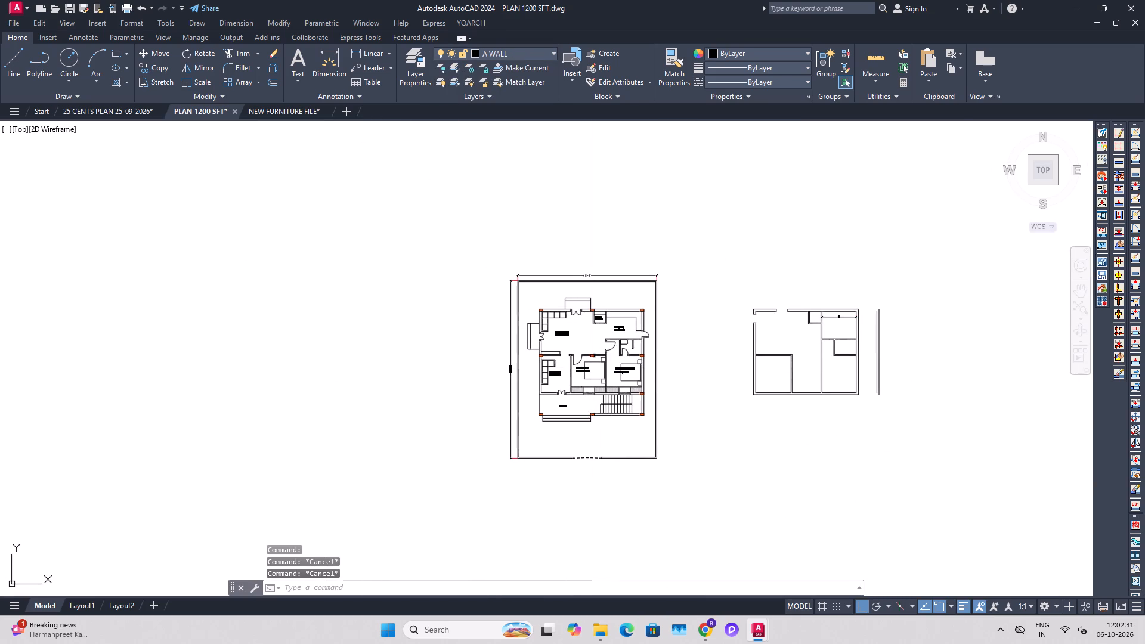
Preview the single-sheet plot and examine the sofas, rooms, staircase, gate and compound wall dimensions across the sheet.
key(ctrl+p)
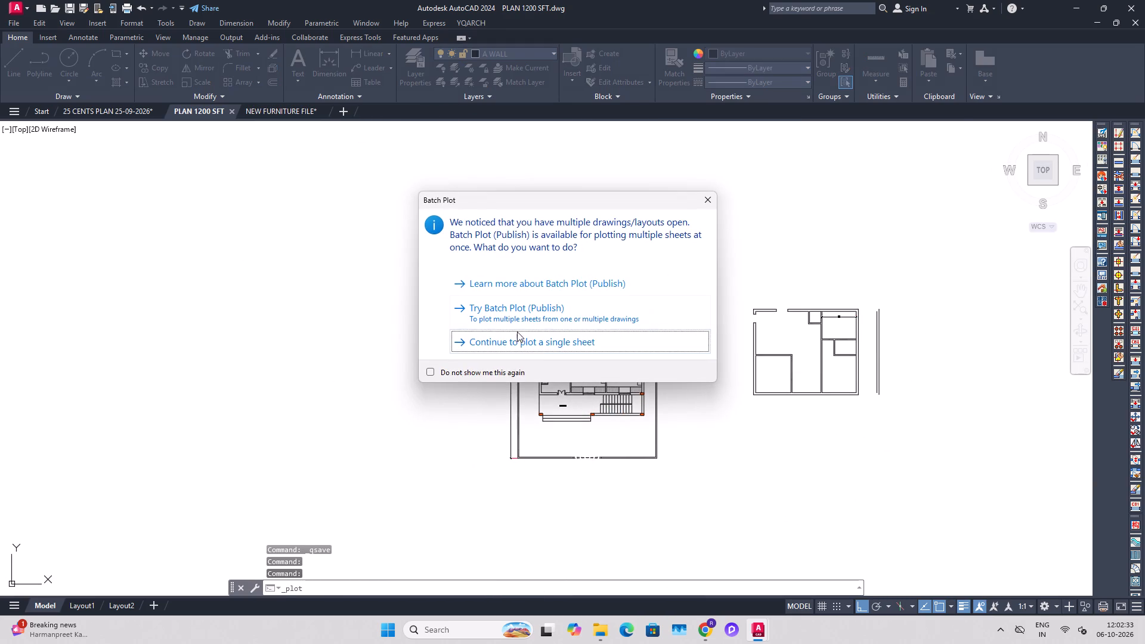
click(516, 339)
click(388, 469)
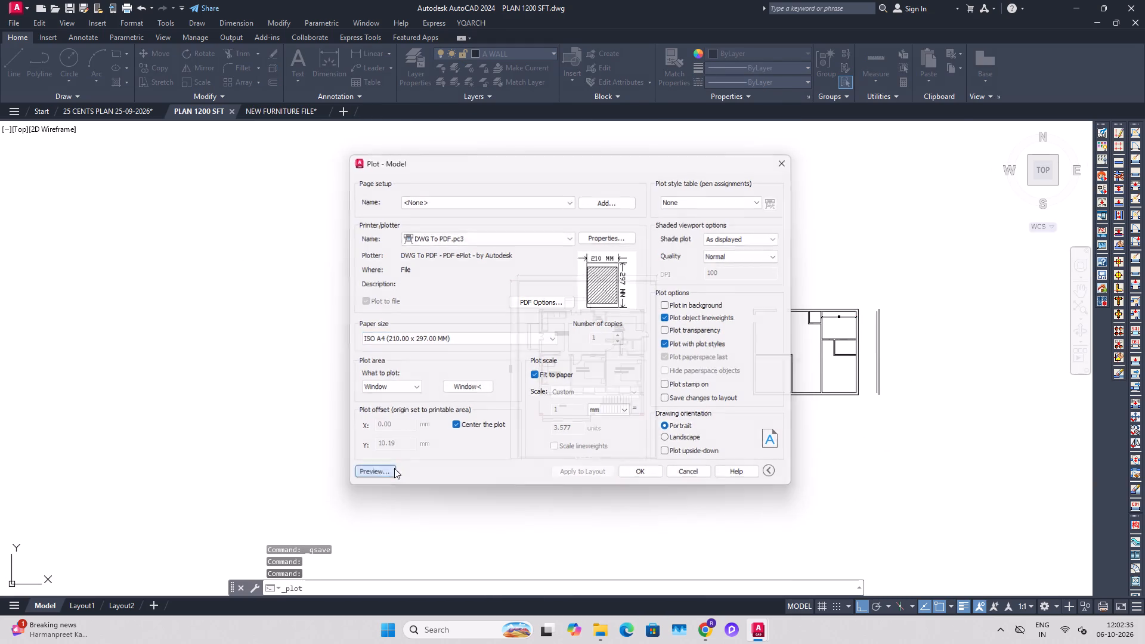
scroll(558, 221, up, 2)
middle_drag(584, 171, 569, 290)
scroll(561, 280, down, 1)
middle_drag(555, 390, 537, 261)
middle_drag(549, 422, 541, 345)
scroll(474, 419, up, 1)
scroll(490, 395, down, 2)
scroll(534, 468, up, 2)
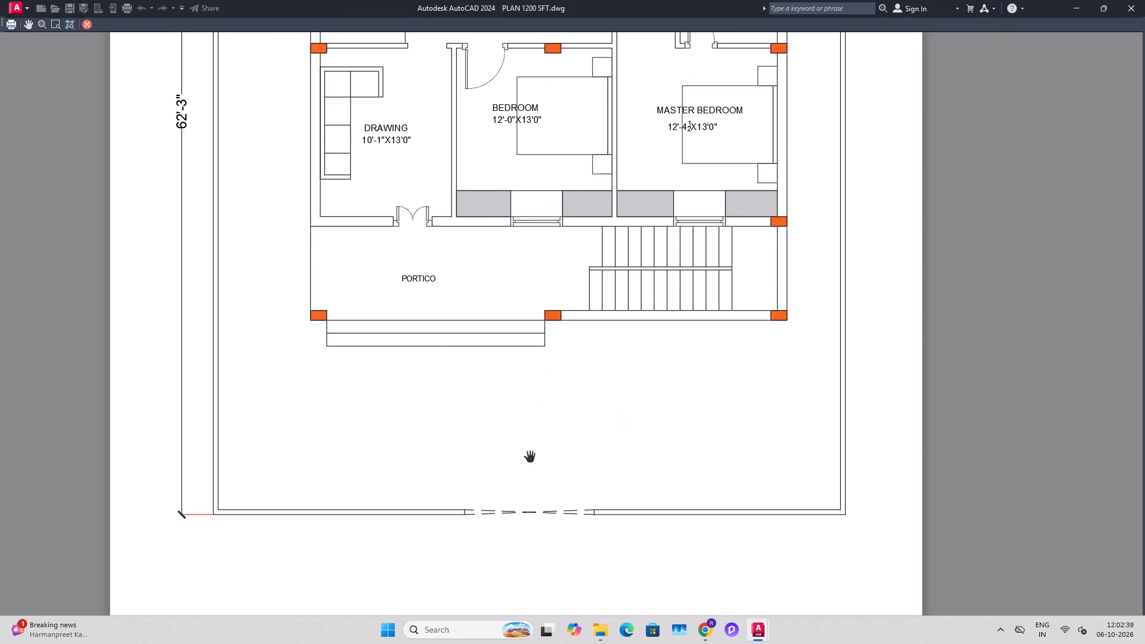
scroll(526, 454, down, 1)
middle_drag(524, 342, 523, 493)
scroll(509, 457, down, 1)
middle_drag(479, 344, 481, 413)
scroll(462, 331, up, 1)
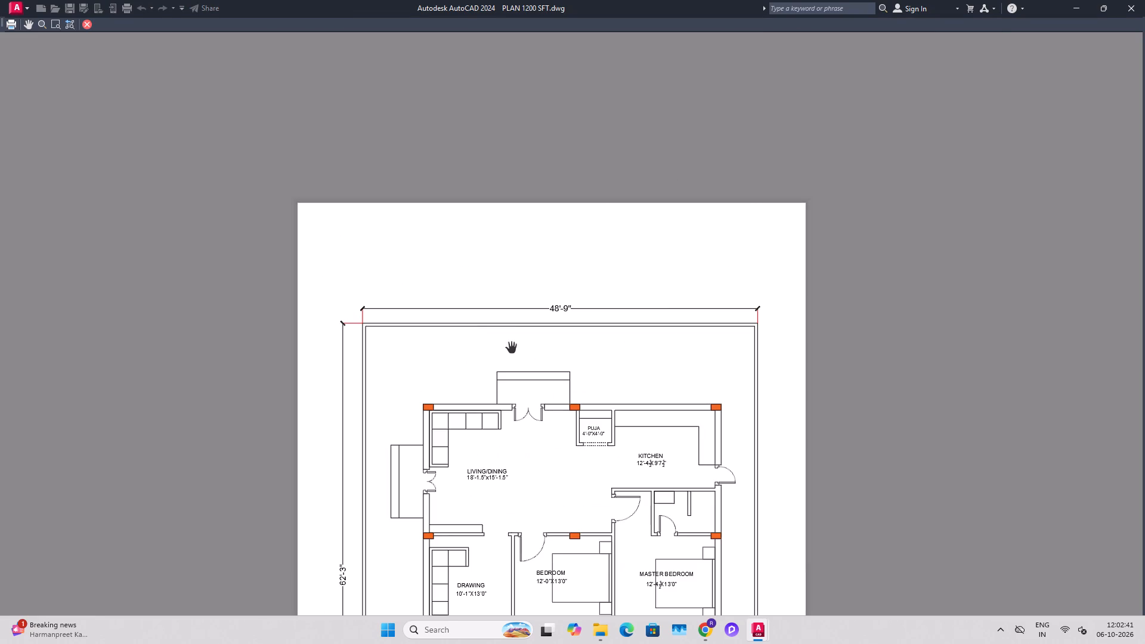
middle_drag(545, 540, 533, 410)
middle_drag(559, 430, 546, 401)
scroll(653, 547, up, 2)
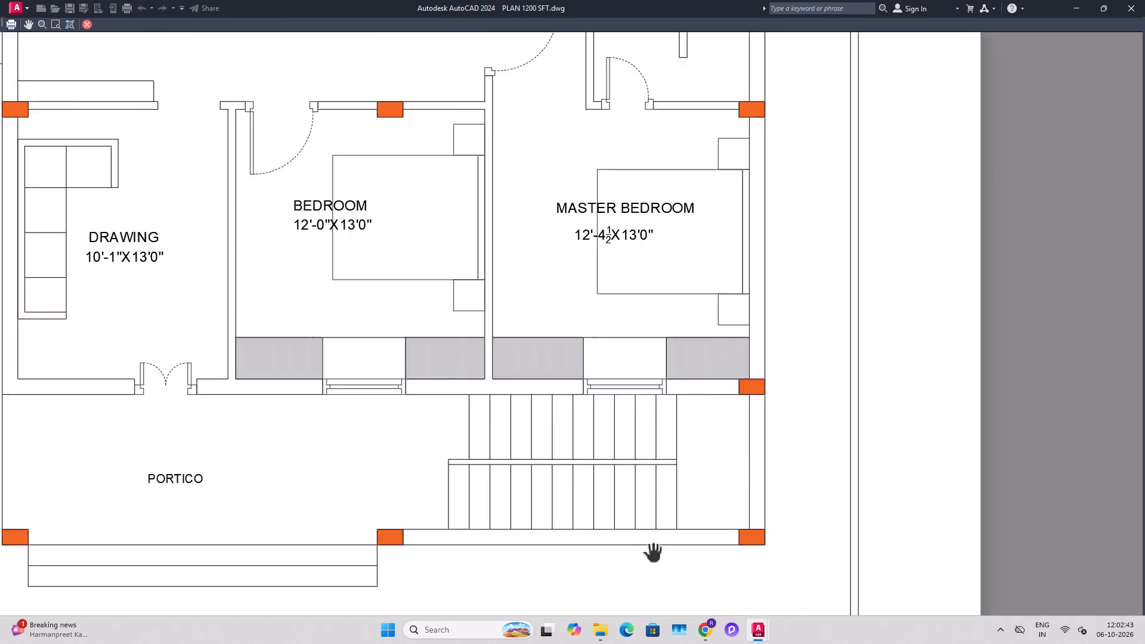
scroll(652, 553, up, 1)
scroll(653, 540, down, 1)
middle_drag(642, 326, 646, 472)
scroll(651, 426, down, 1)
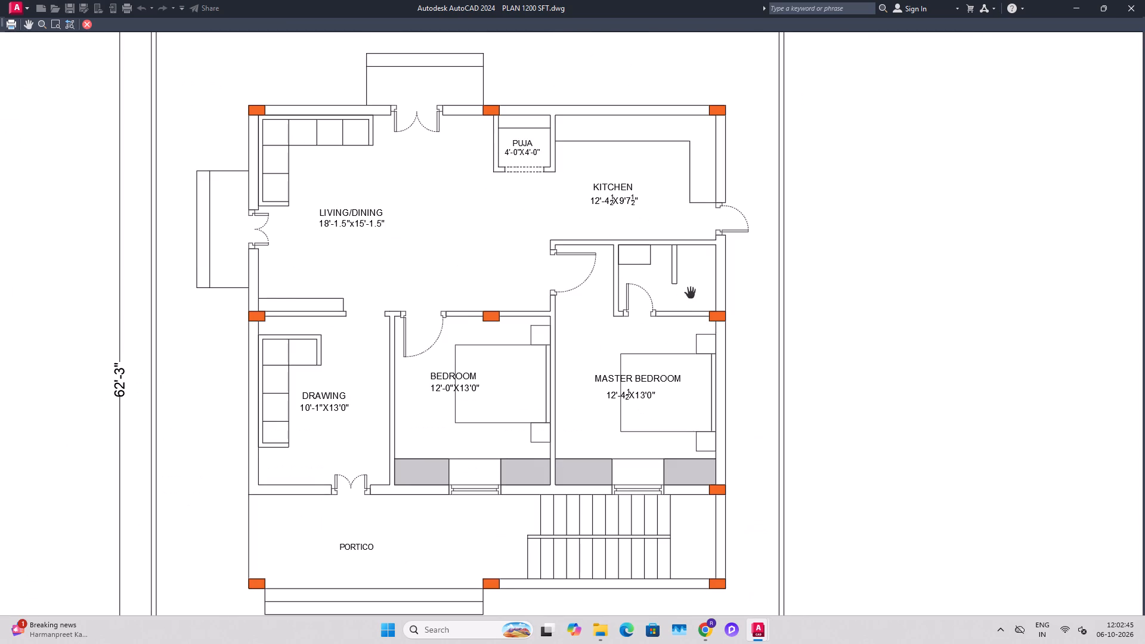
middle_drag(559, 217, 568, 299)
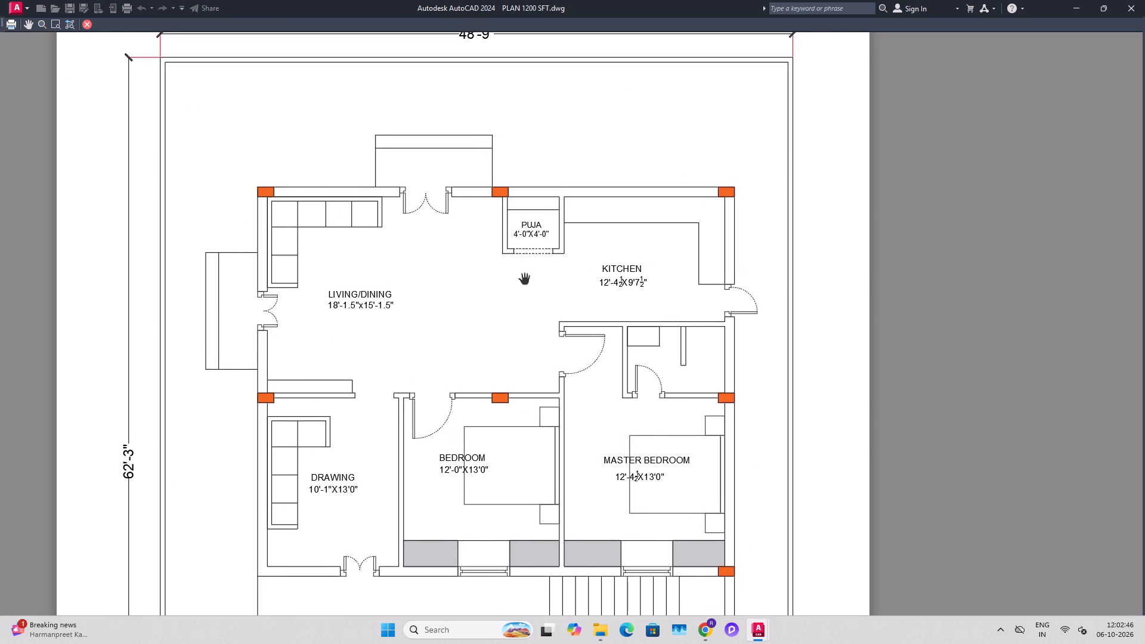
middle_drag(489, 233, 497, 165)
scroll(506, 160, down, 1)
middle_drag(506, 160, 518, 239)
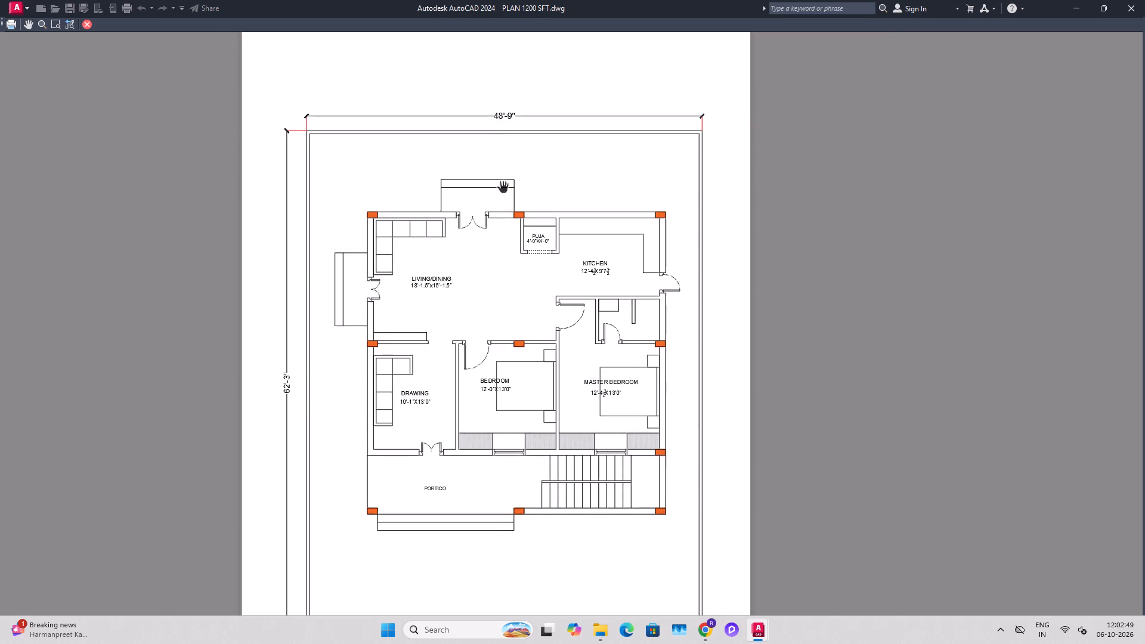
scroll(503, 128, up, 1)
scroll(519, 156, down, 2)
key(space)
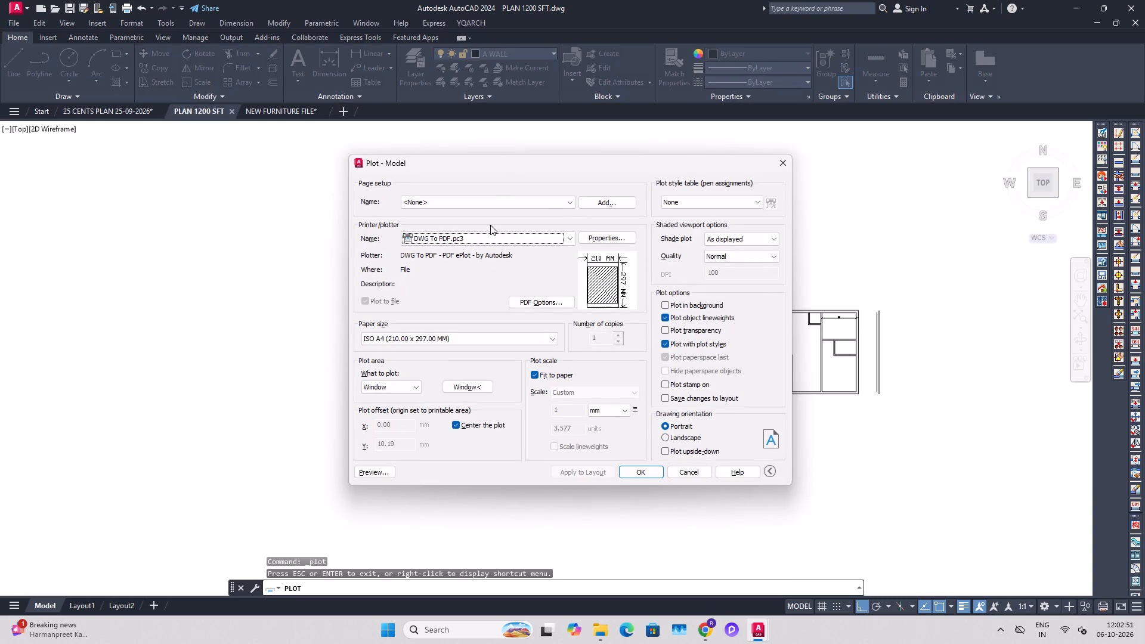
Plot the plan to a PDF named FLOOR PLAN 1200 SFT in the WORKS folder on the Sony_16GR (E:) drive.
click(623, 471)
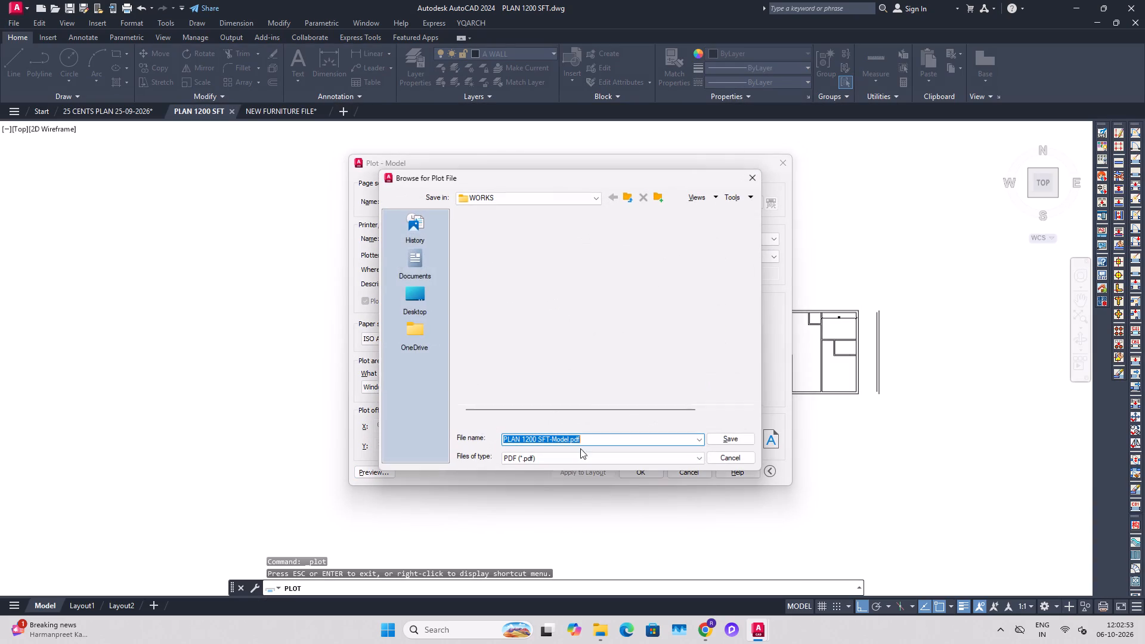
click(410, 302)
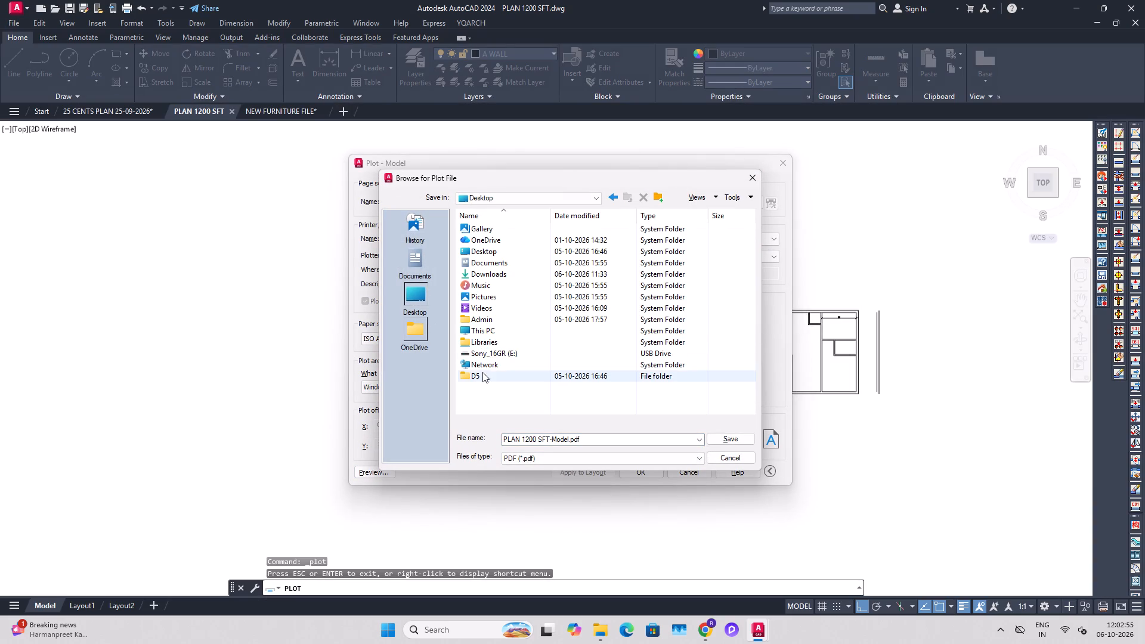
double_click(492, 348)
double_click(481, 228)
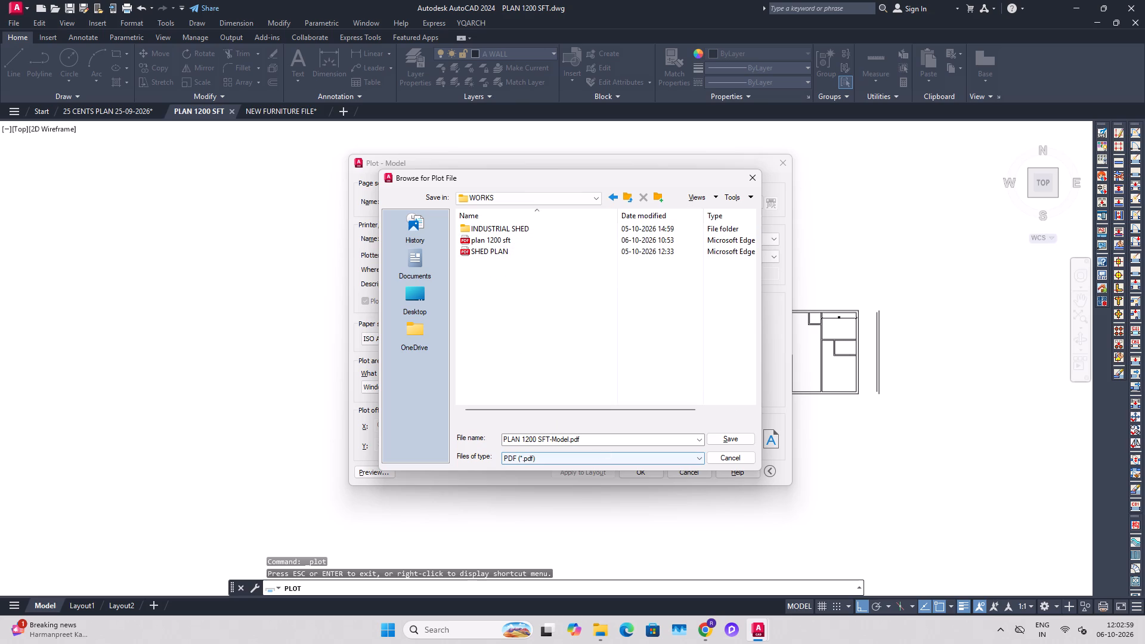
click(626, 434)
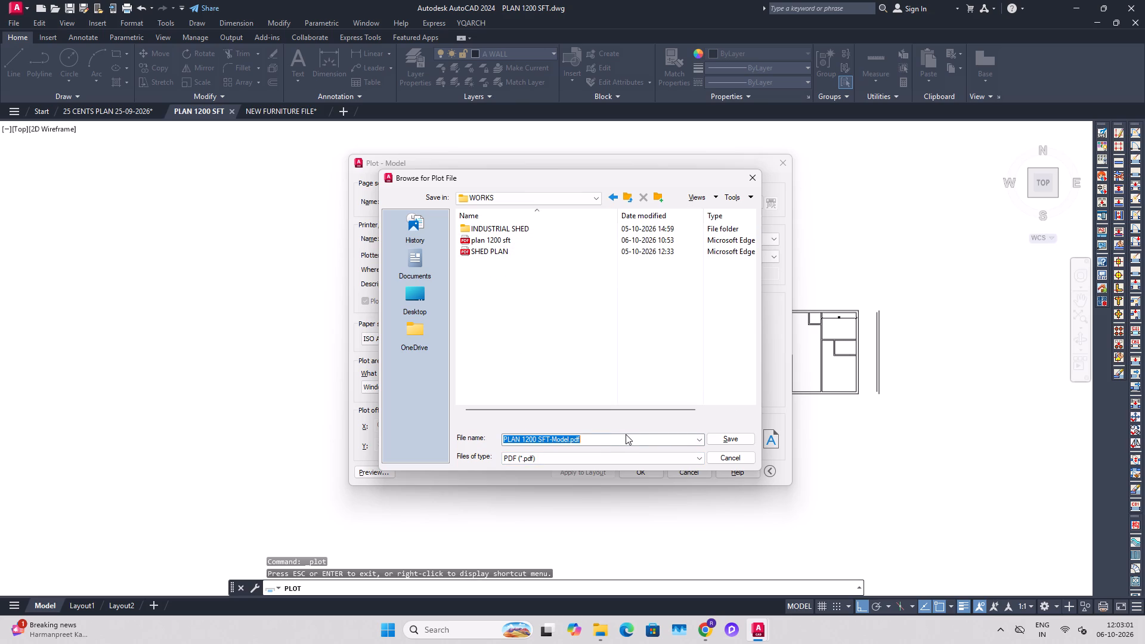
text(FLOO)
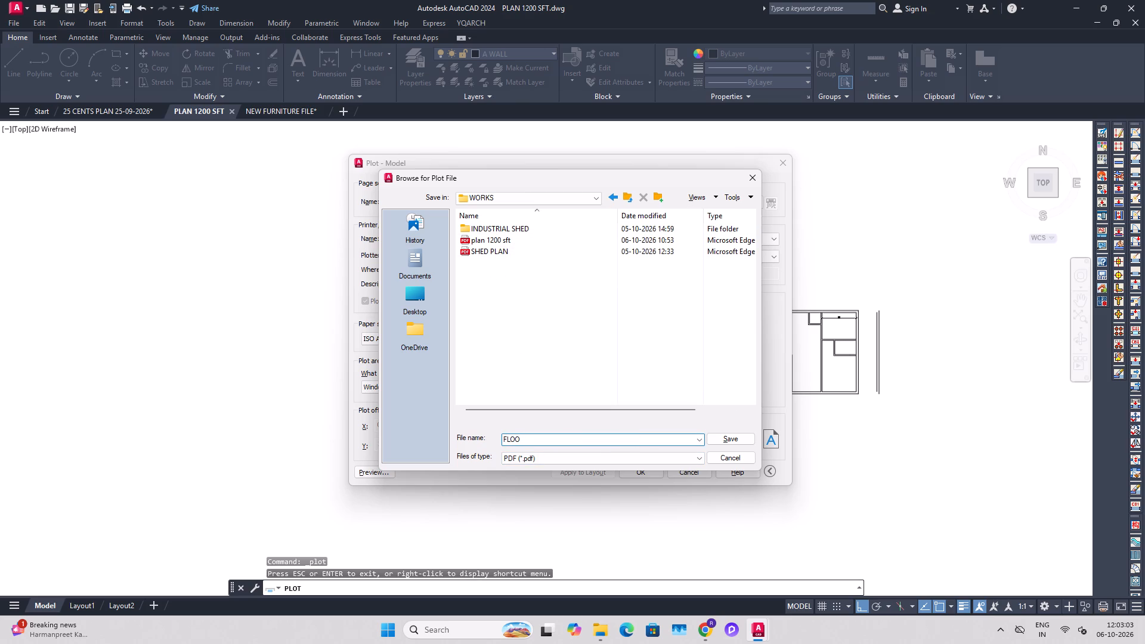
text(RM)
key(BackSpace)
key(space)
text(PLAN 1200 SFT)
click(722, 434)
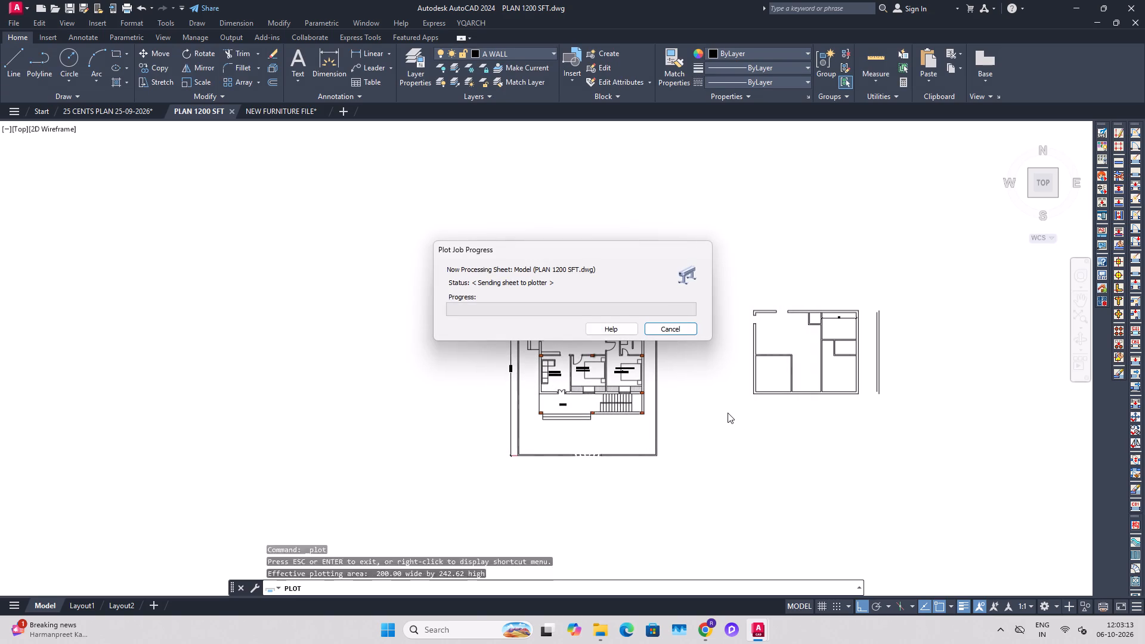
Look over the plotted floor plan PDF in Microsoft Edge and close it.
scroll(537, 317, down, 6)
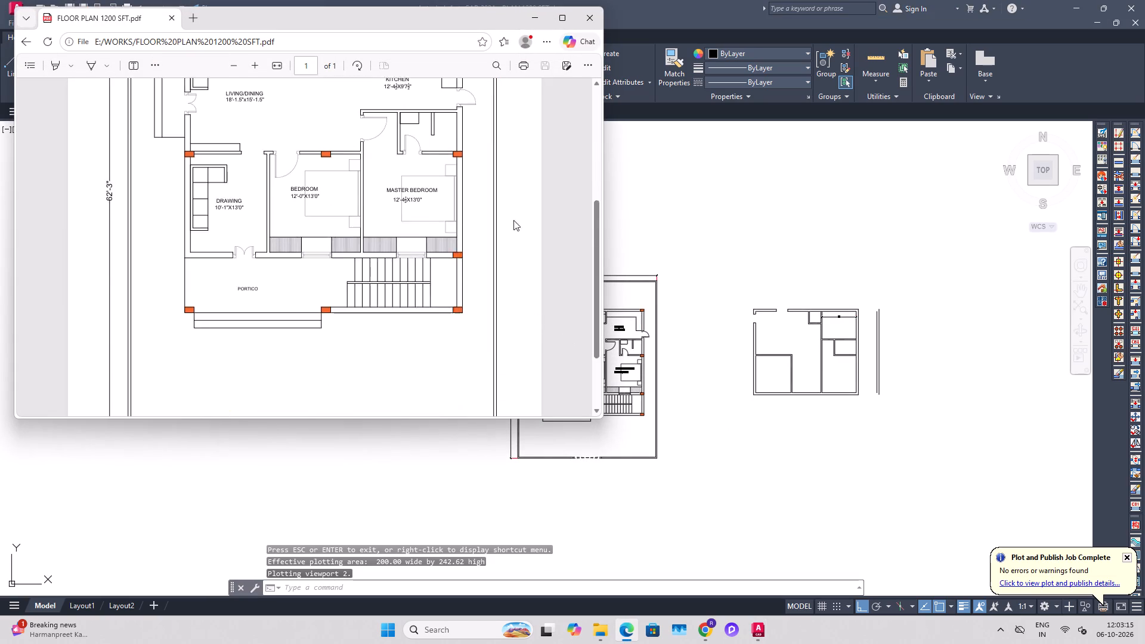
click(593, 21)
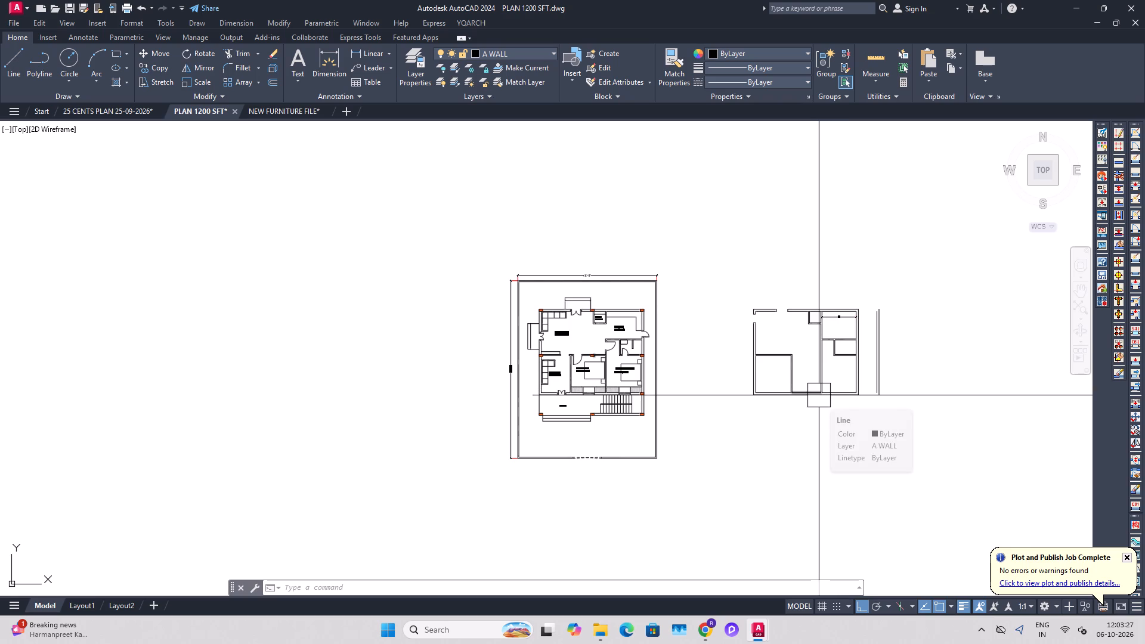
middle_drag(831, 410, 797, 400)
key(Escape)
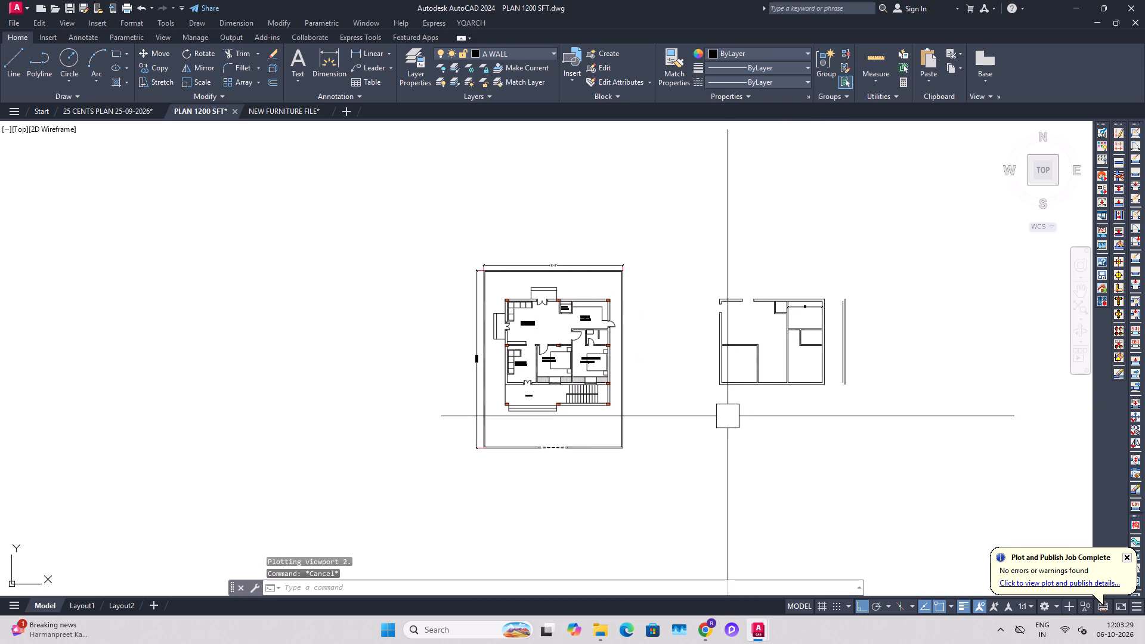
Save the house plan drawing.
key(Escape)
key(ctrl+s)
Copy the BEDROOM label about 26'-5" straight down into the open yard between the portico steps and the gate.
scroll(534, 315, up, 3)
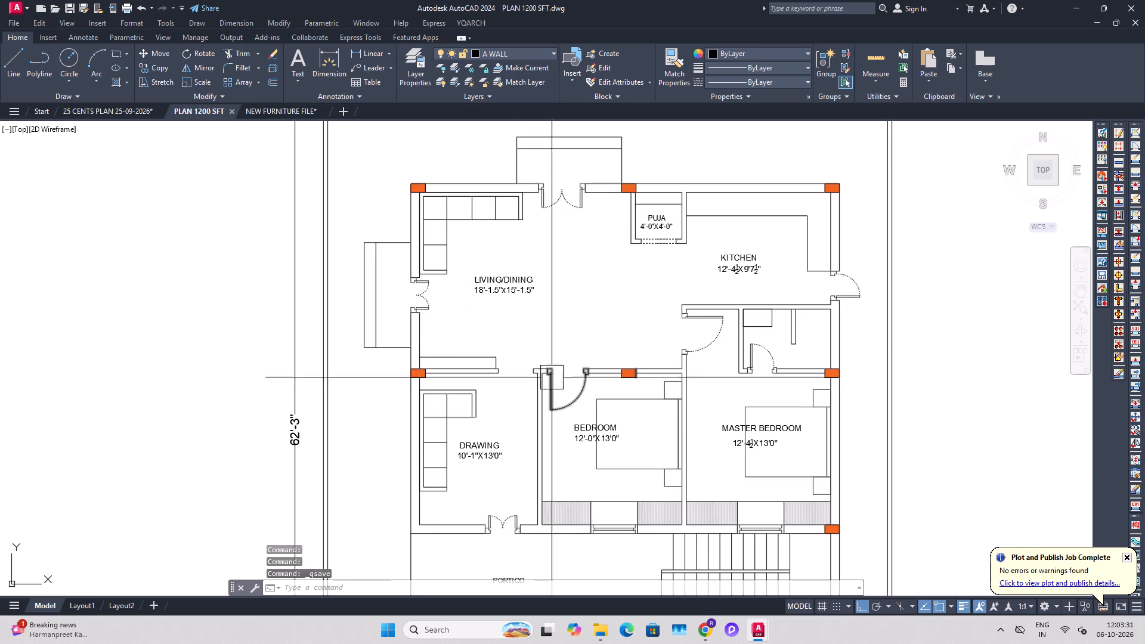
middle_drag(563, 398, 532, 323)
click(559, 352)
text(CO)
key(space)
click(559, 352)
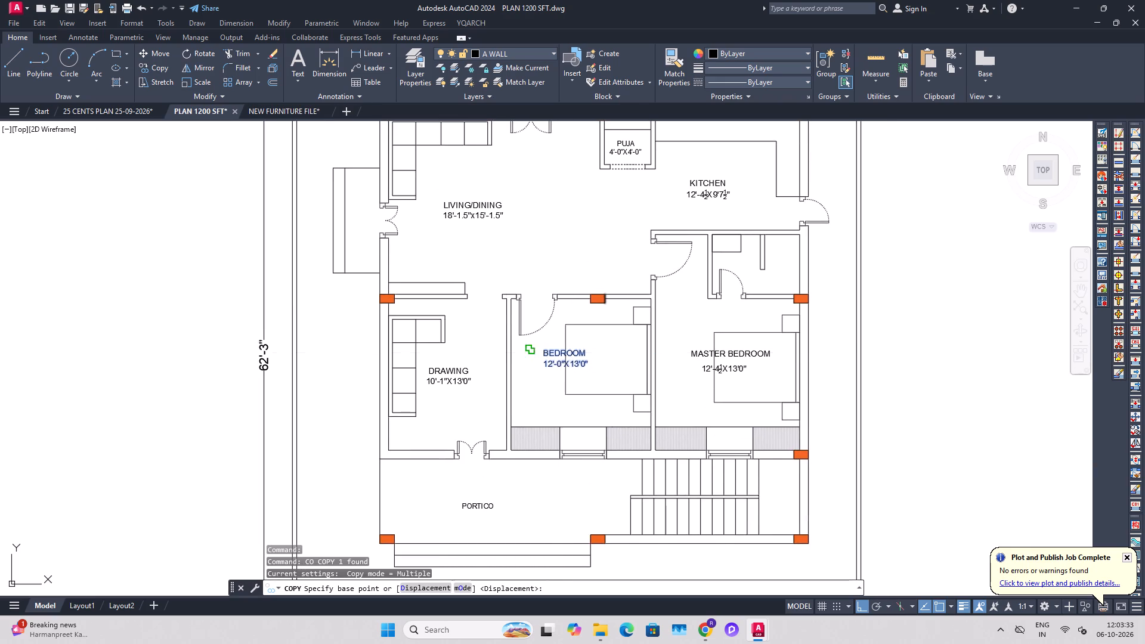
middle_drag(552, 450, 536, 316)
drag(546, 213, 546, 221)
middle_drag(561, 453, 546, 375)
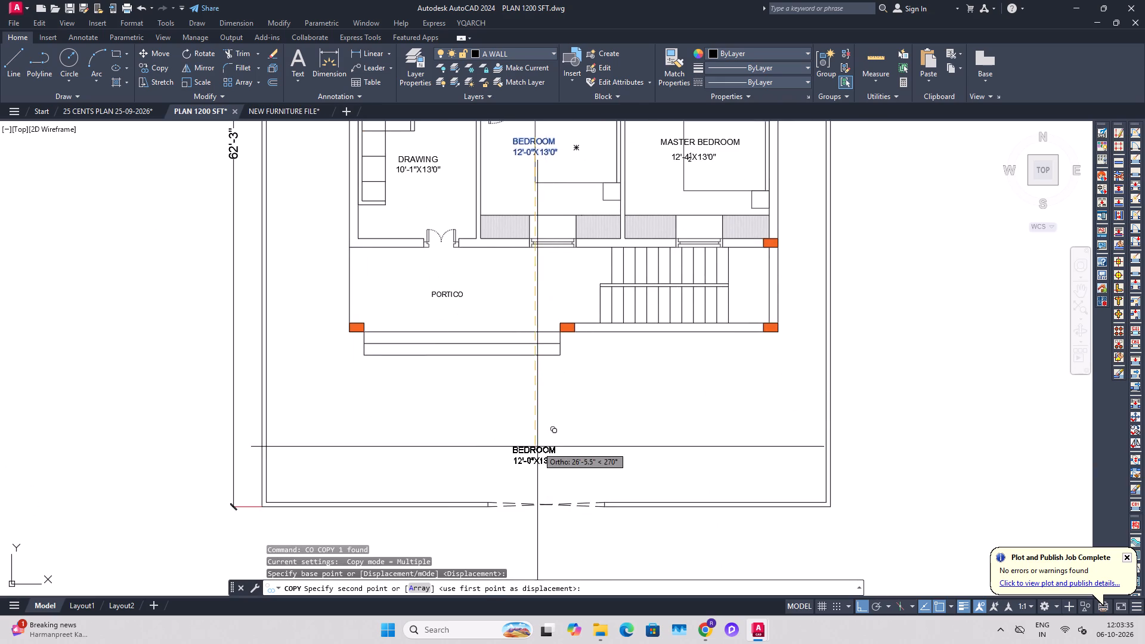
click(537, 447)
key(Escape)
key(Escape)
Draw a rectangle around the whole house, from the portico's outer lower-left column corner to the kitchen's outer upper-right column corner.
scroll(524, 413, down, 1)
middle_drag(522, 357, 525, 463)
key(t)
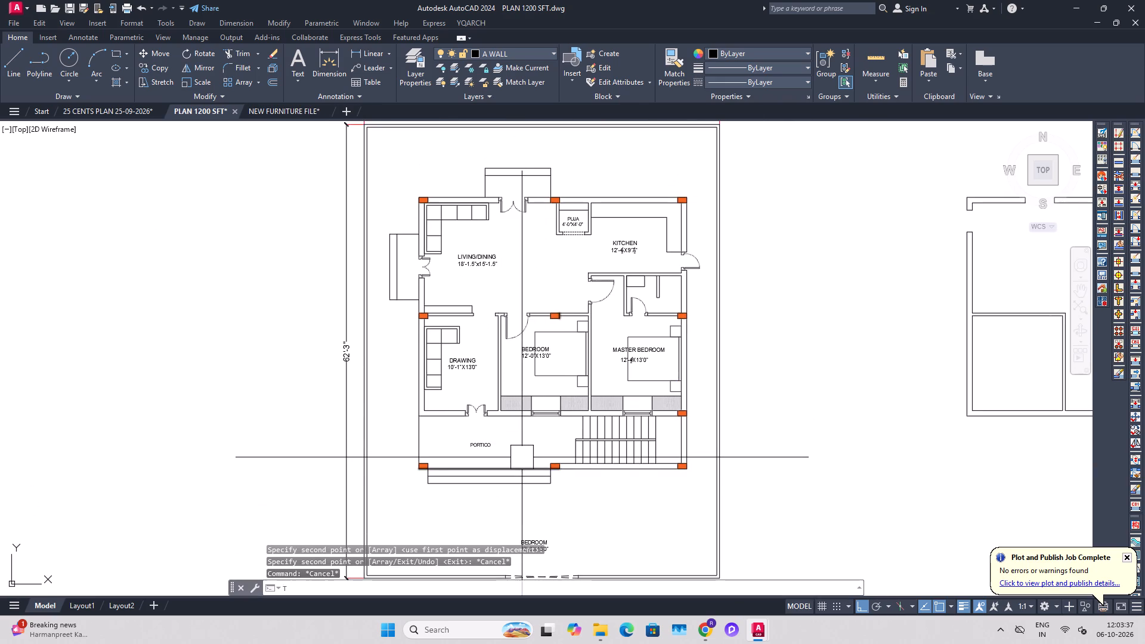
key(Escape)
text(REC)
key(space)
scroll(399, 465, up, 2)
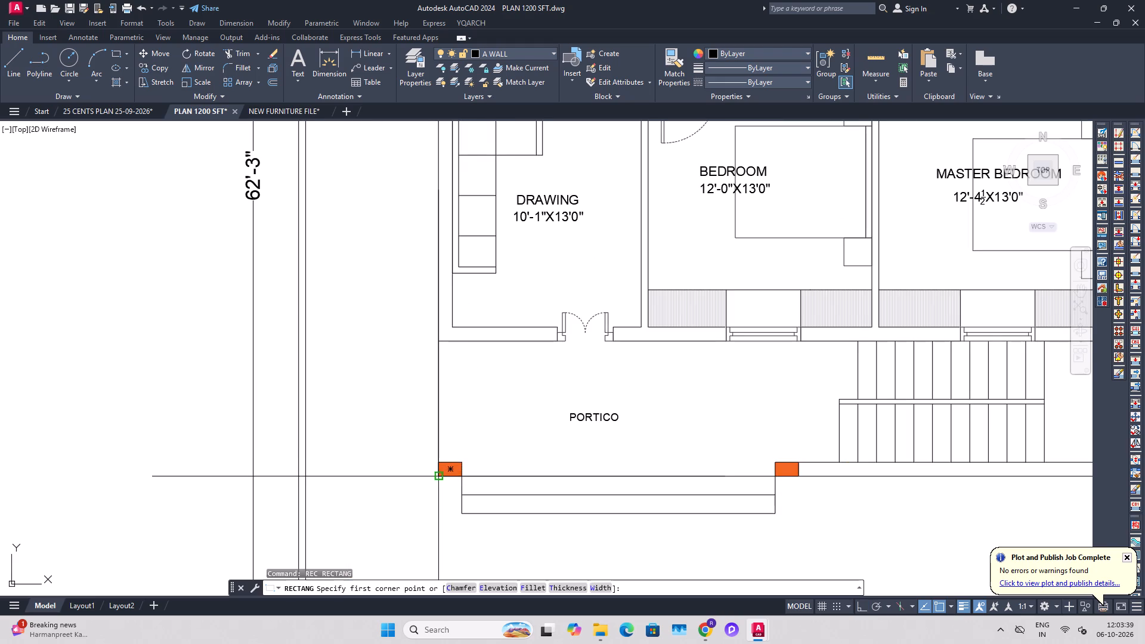
click(438, 476)
scroll(507, 396, down, 3)
middle_drag(666, 271, 648, 364)
scroll(643, 331, up, 6)
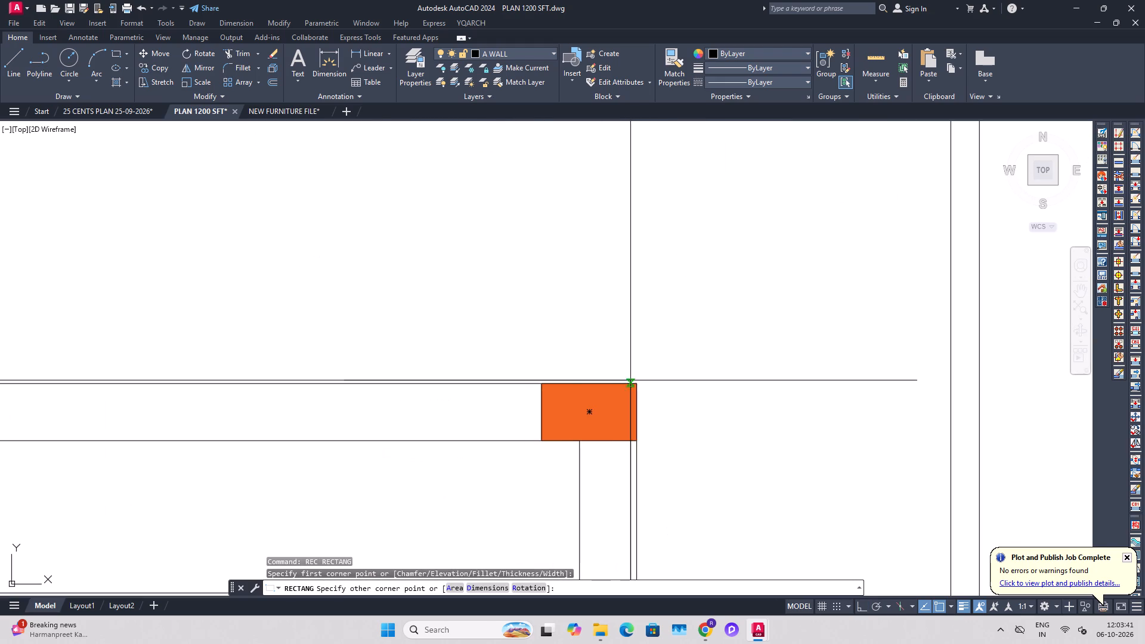
click(640, 385)
List the properties of the rectangle around the house to read its area.
scroll(640, 360, down, 3)
click(565, 363)
scroll(621, 362, down, 3)
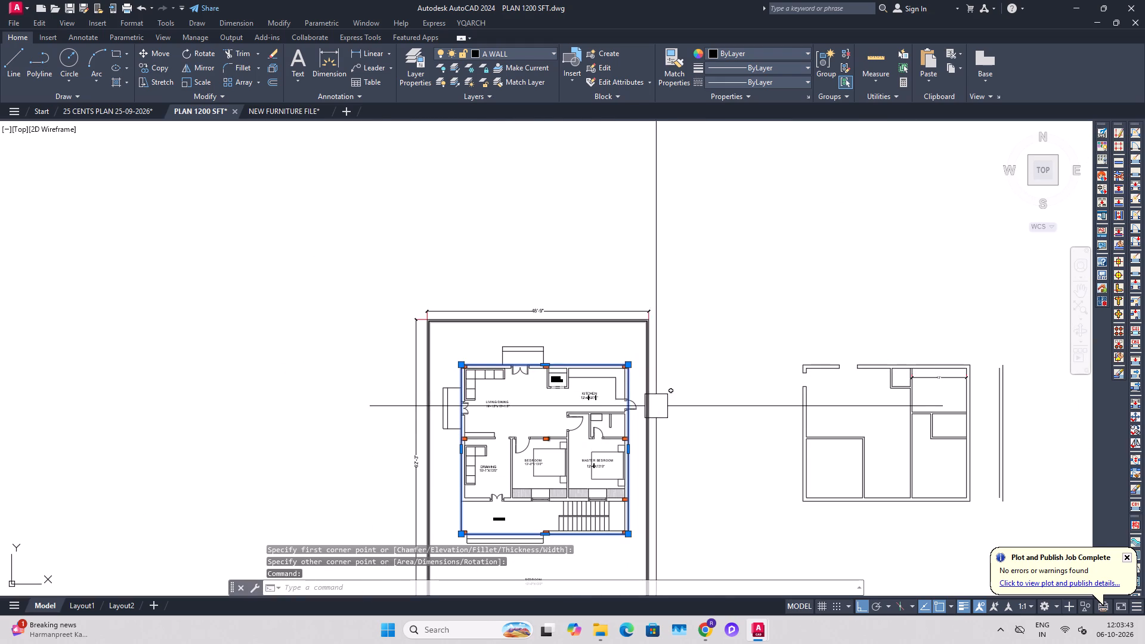
key(l)
text(I)
key(space)
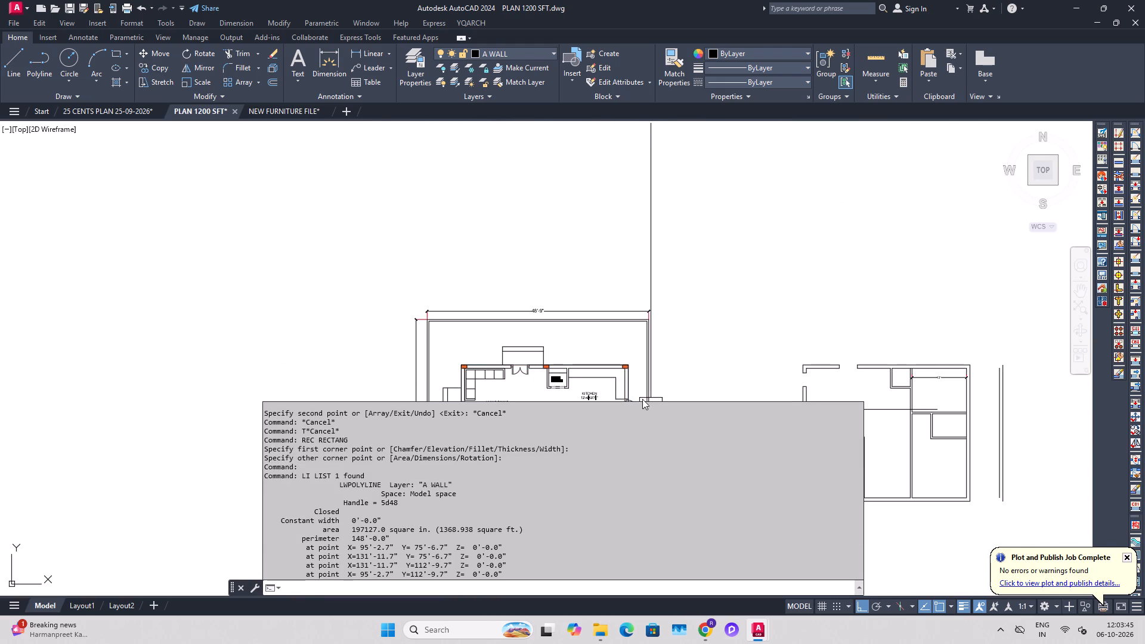
click(681, 287)
Delete the rectangle drawn around the house.
click(591, 362)
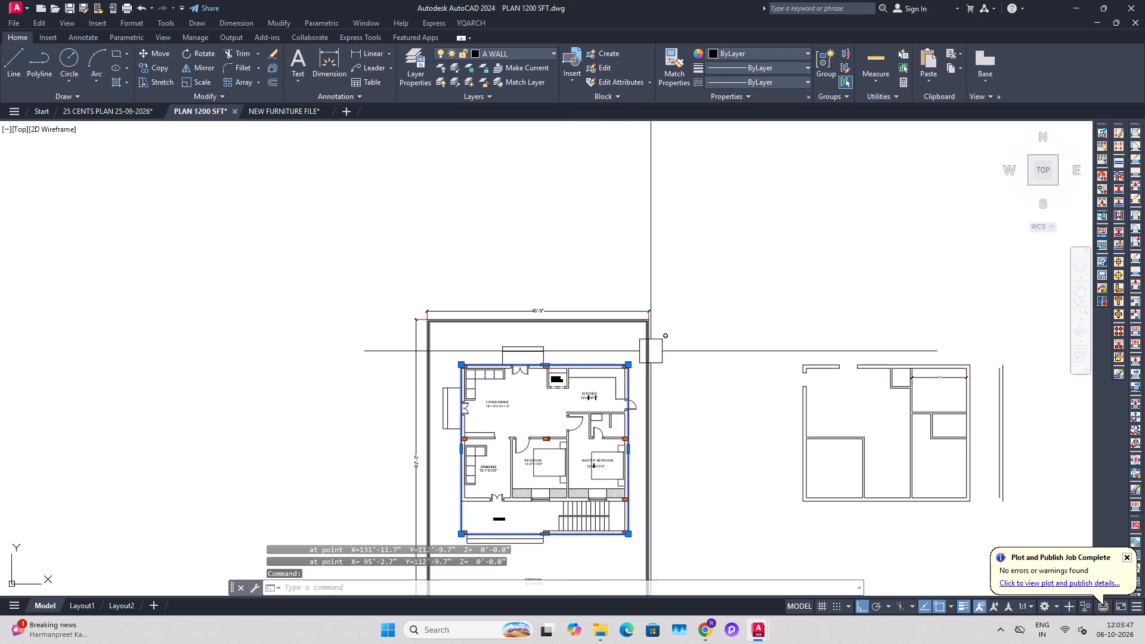
key(Delete)
Replace the copied bedroom label in the front yard with the single-line text 1368 SFT.
middle_drag(581, 479, 617, 355)
scroll(512, 455, up, 2)
double_click(615, 468)
scroll(635, 462, up, 1)
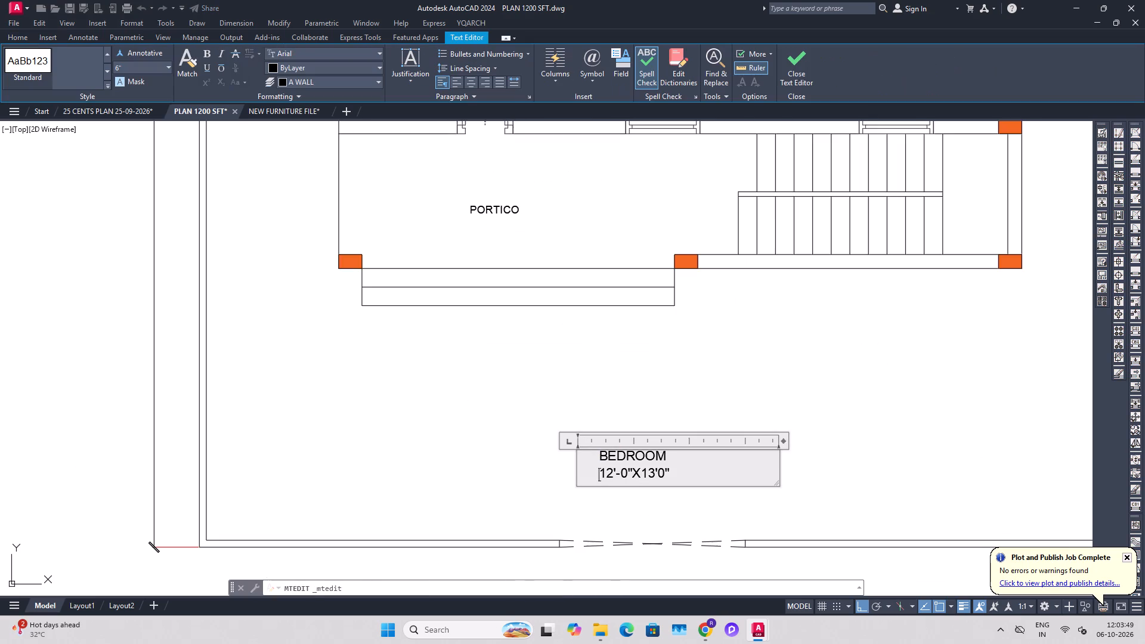
drag(665, 456, 587, 463)
text(13)
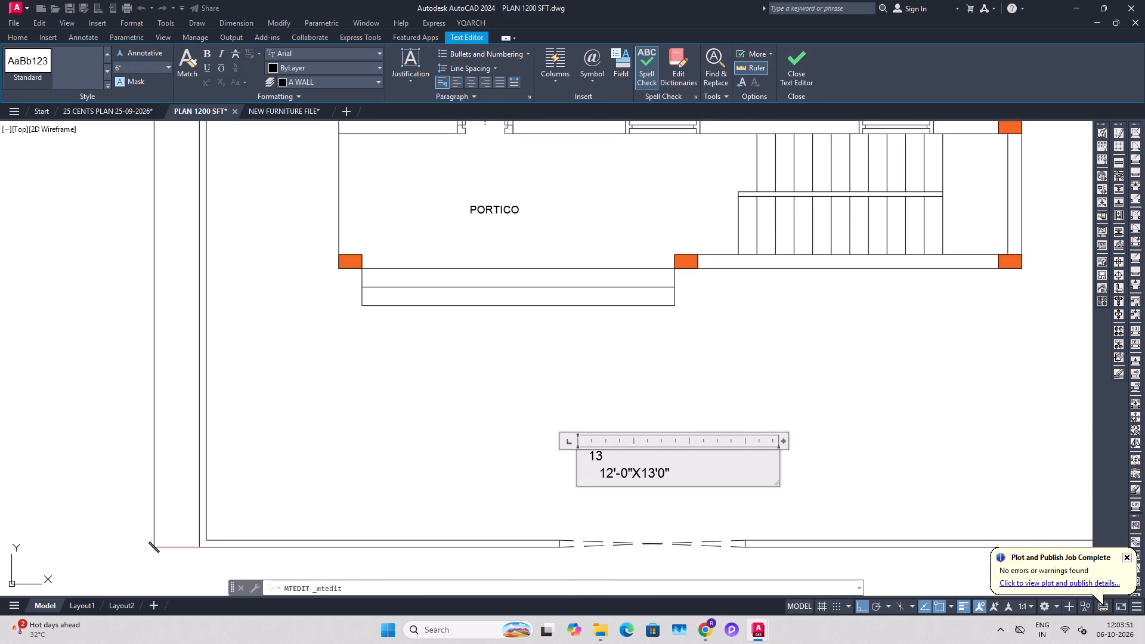
text(68)
drag(678, 472, 599, 481)
key(BackSpace)
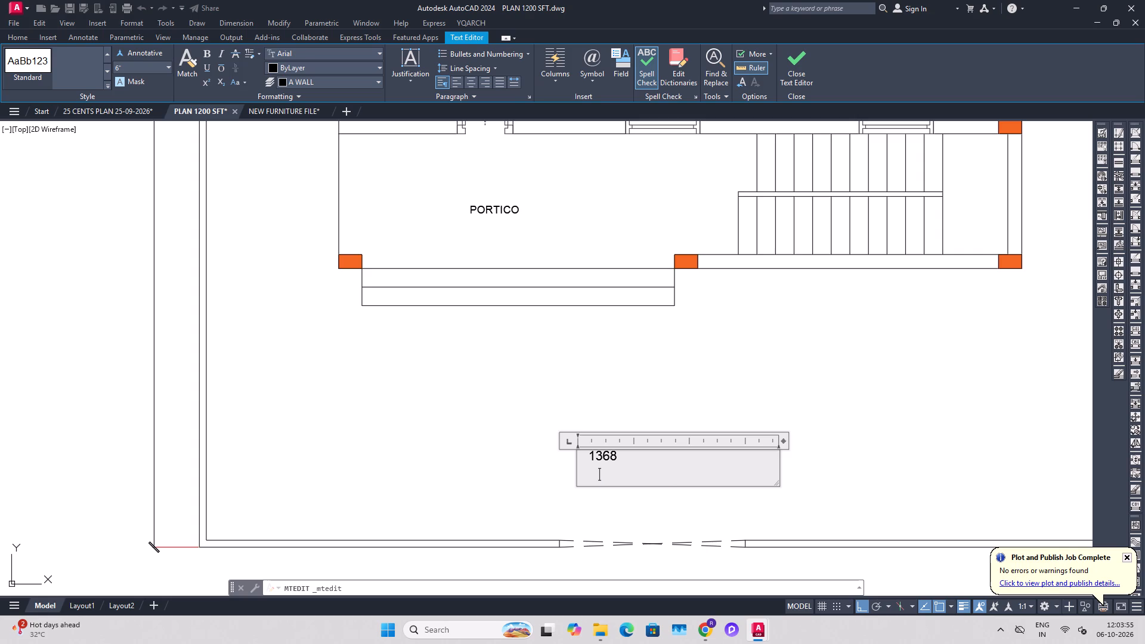
click(619, 454)
key(space)
text(SFT)
click(590, 506)
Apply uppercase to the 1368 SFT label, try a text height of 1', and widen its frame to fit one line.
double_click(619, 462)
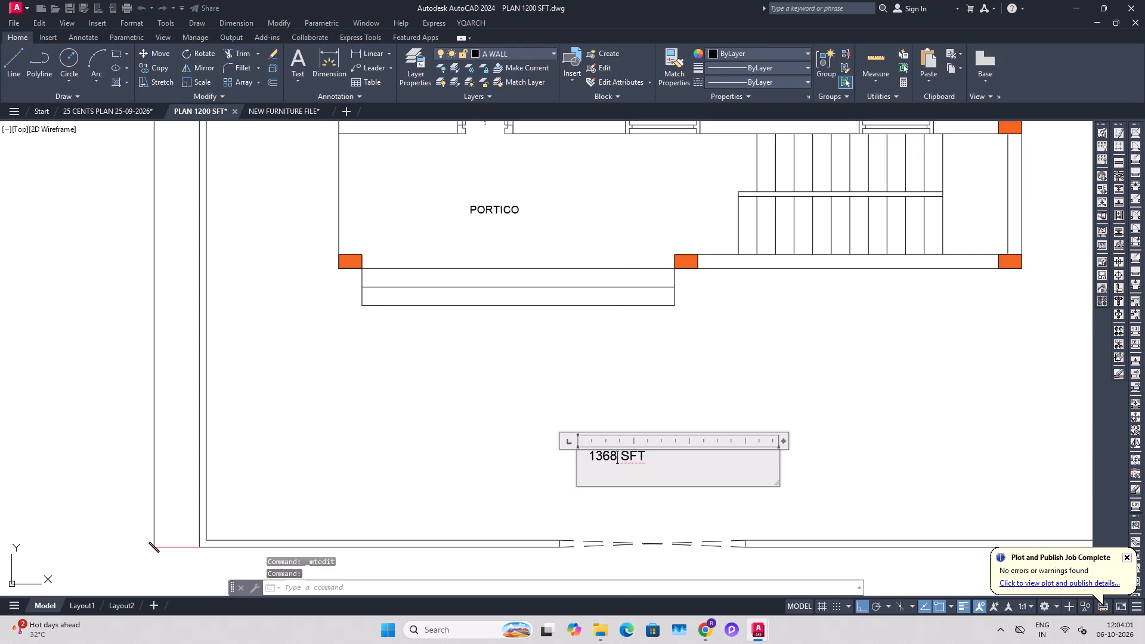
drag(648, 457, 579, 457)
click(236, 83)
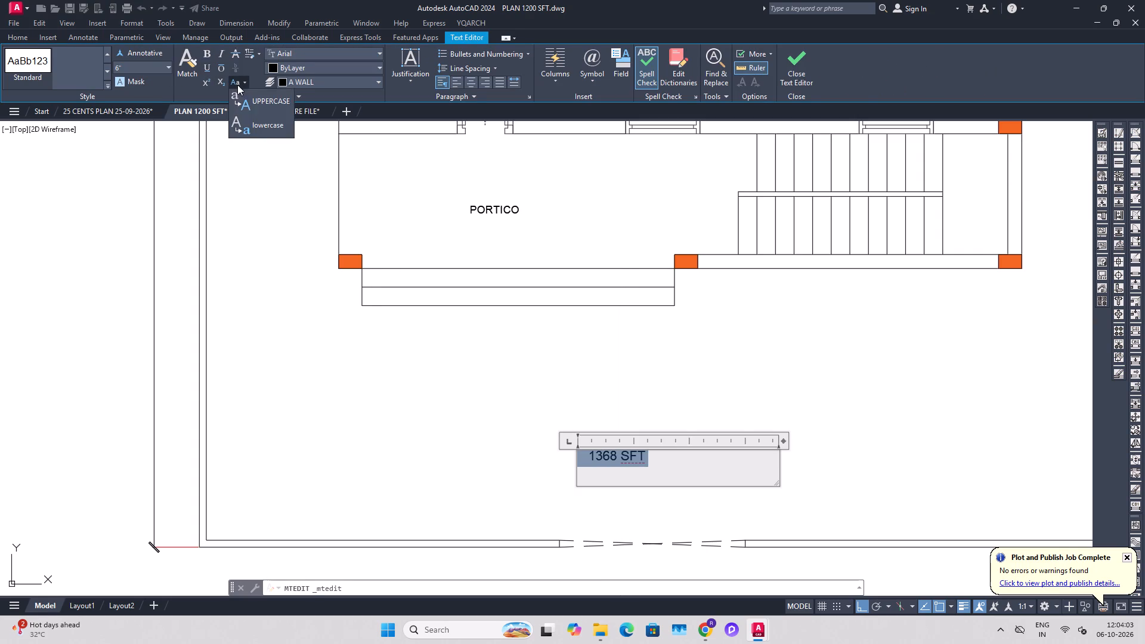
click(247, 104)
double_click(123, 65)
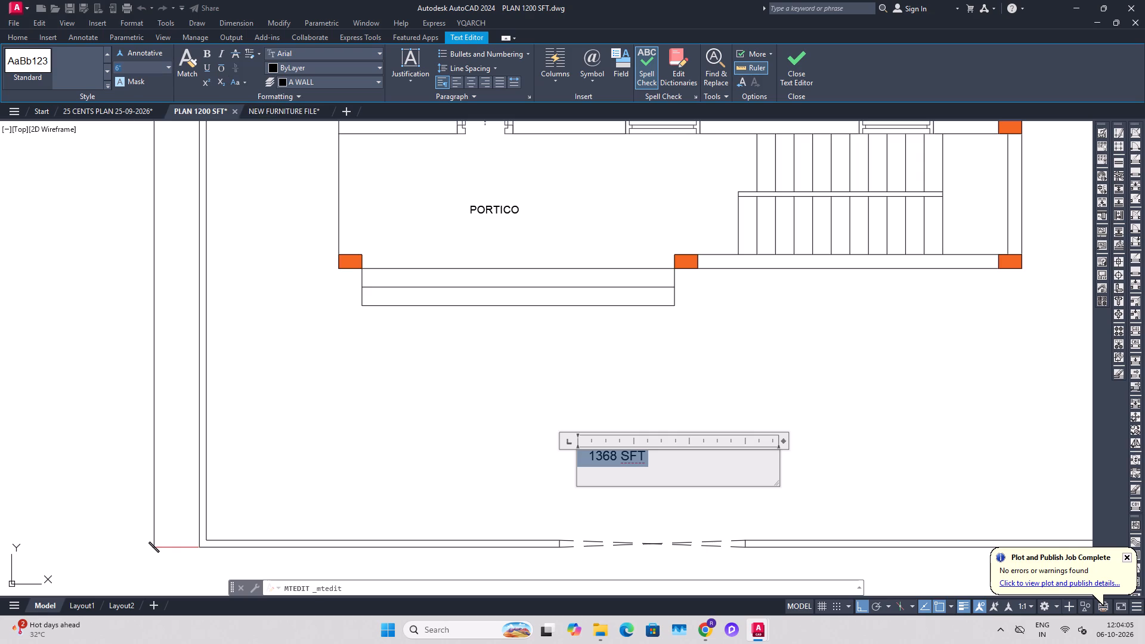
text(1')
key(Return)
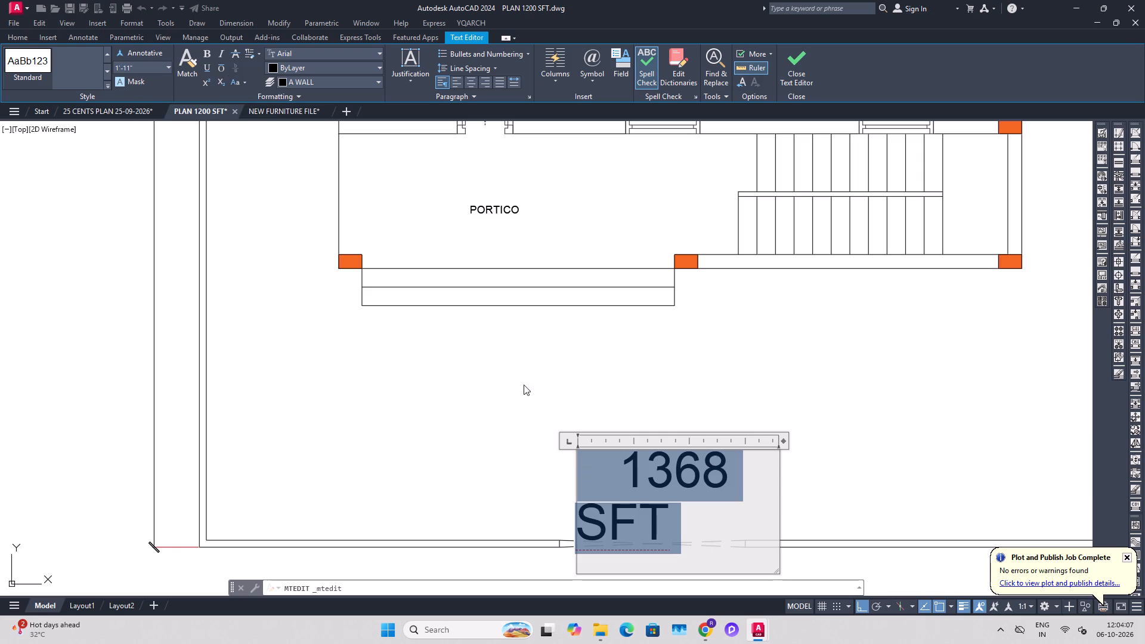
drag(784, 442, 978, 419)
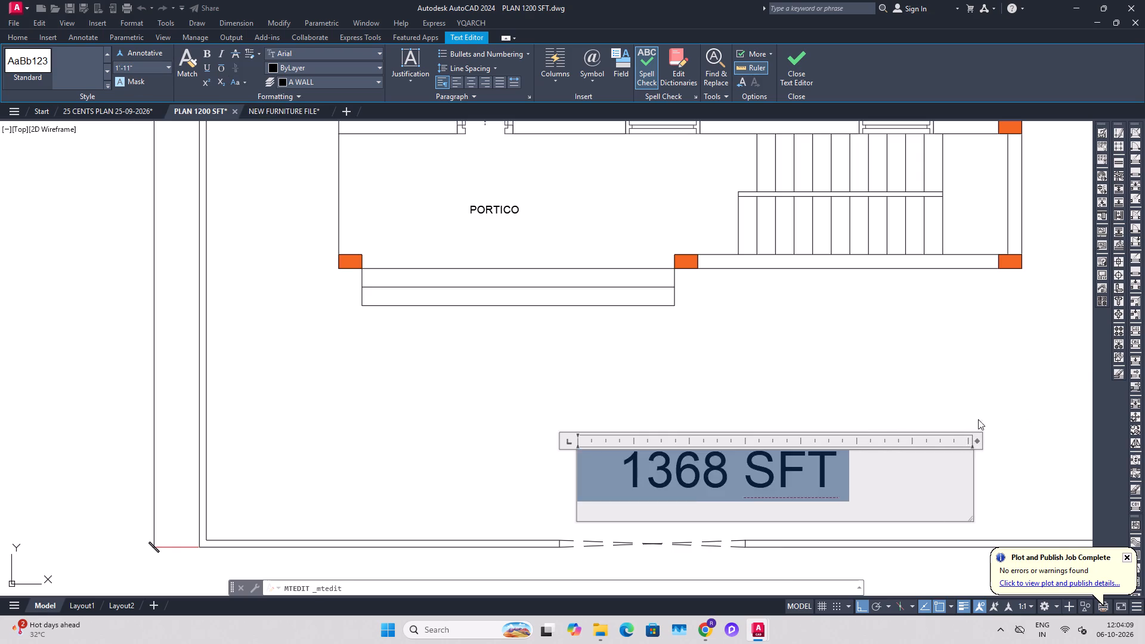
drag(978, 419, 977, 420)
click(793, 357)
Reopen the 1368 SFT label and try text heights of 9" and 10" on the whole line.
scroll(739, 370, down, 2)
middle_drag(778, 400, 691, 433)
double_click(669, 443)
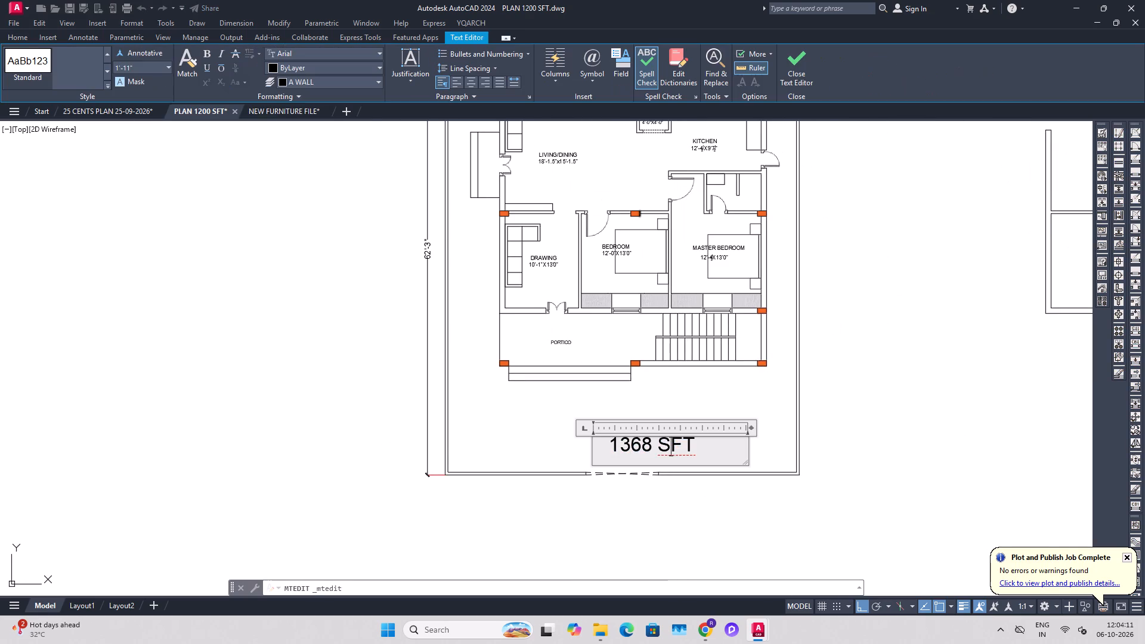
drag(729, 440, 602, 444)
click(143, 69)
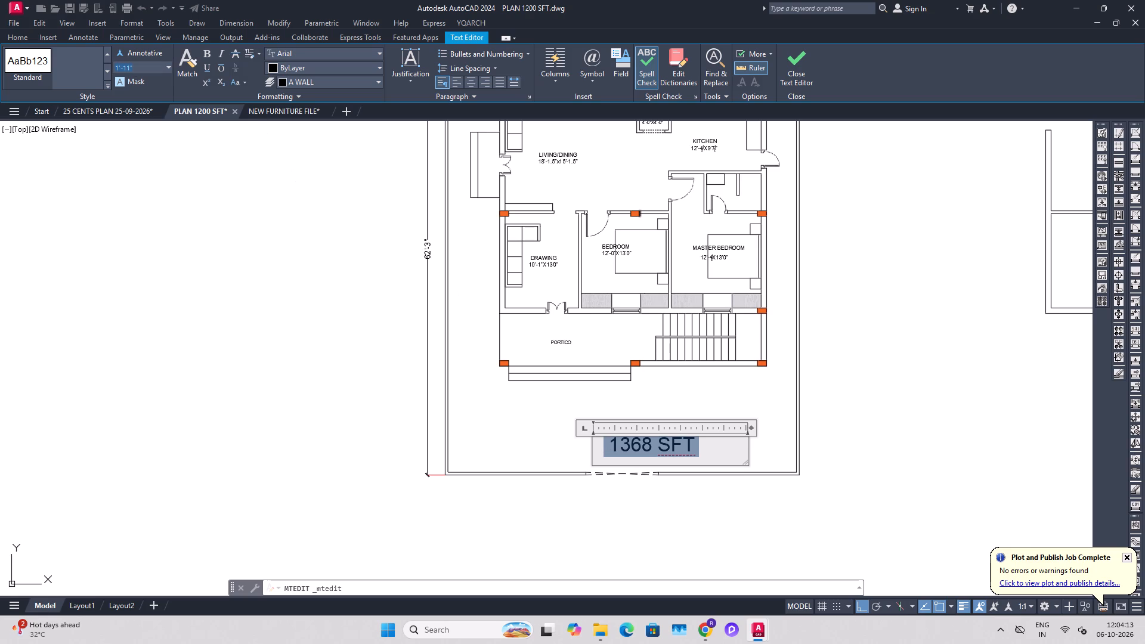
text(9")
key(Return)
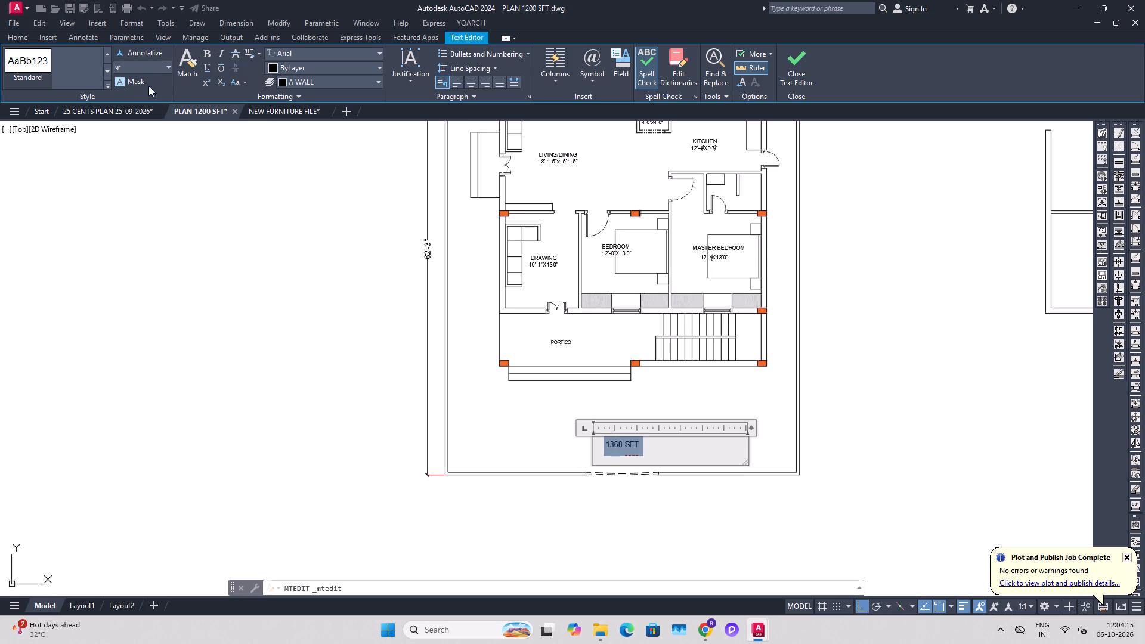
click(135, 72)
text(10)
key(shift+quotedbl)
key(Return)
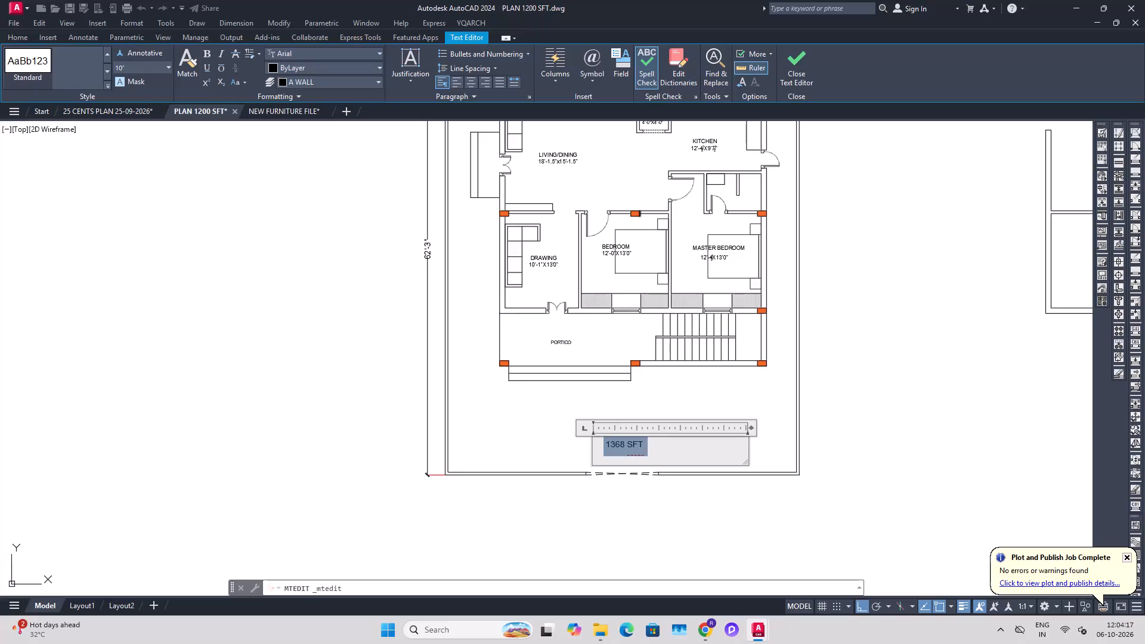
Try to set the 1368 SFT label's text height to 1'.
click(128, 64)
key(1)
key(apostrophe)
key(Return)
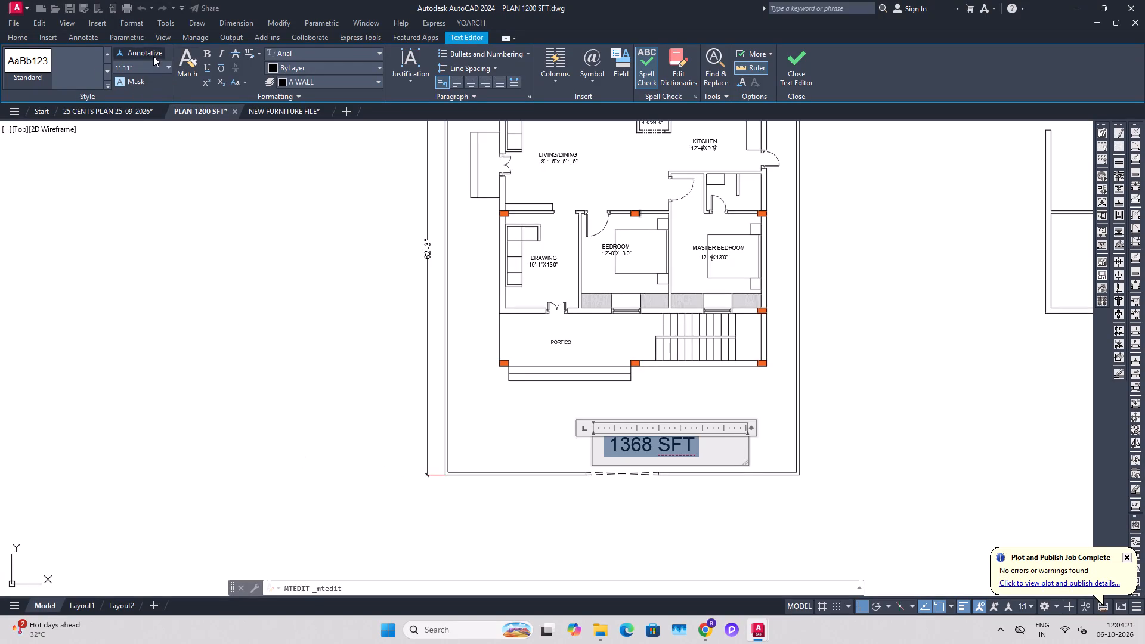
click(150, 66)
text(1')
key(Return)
Set the 1368 SFT label's text height to 12" and finish editing it.
double_click(135, 71)
text(12")
key(Return)
click(682, 504)
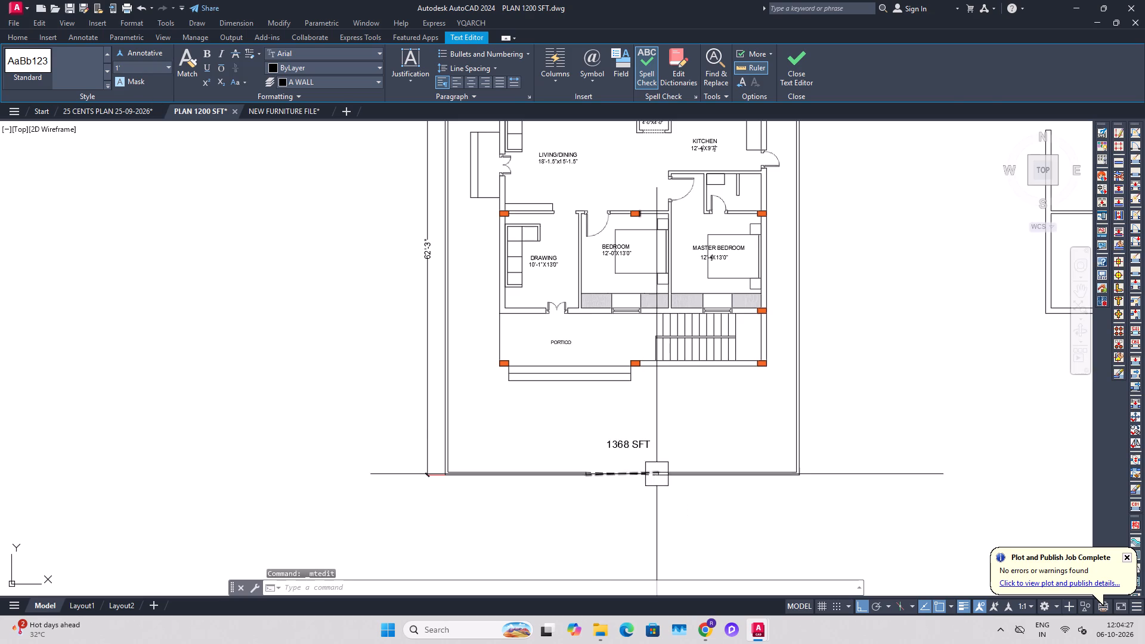
Move the 1368 SFT label slightly upward in the yard, away from the gate.
click(624, 447)
scroll(629, 453, up, 1)
key(m)
key(space)
click(662, 524)
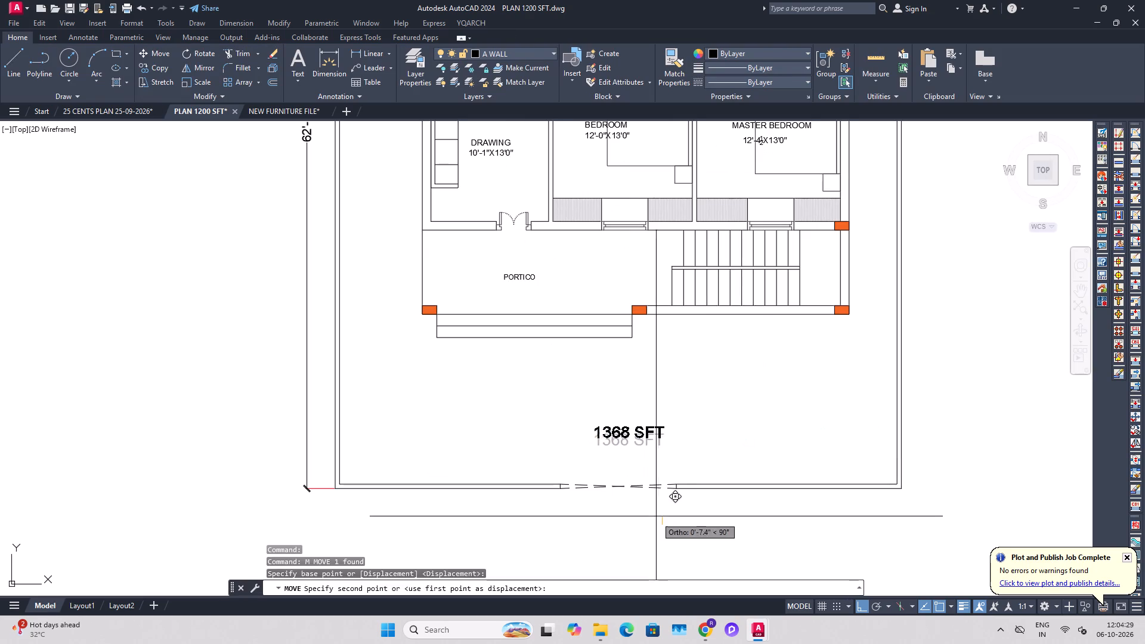
click(655, 511)
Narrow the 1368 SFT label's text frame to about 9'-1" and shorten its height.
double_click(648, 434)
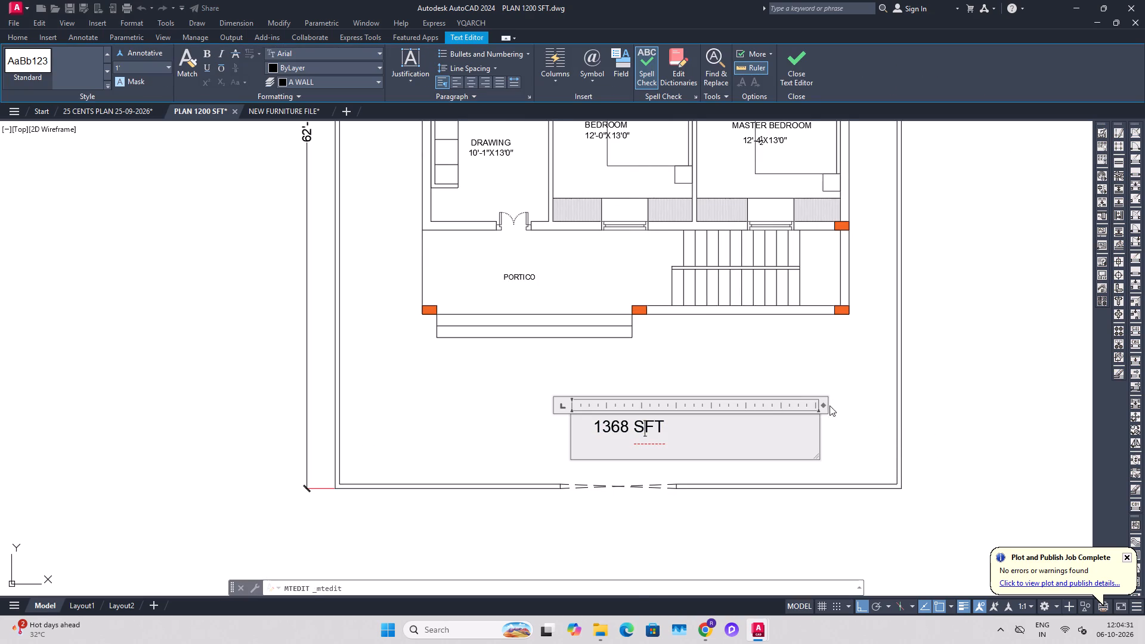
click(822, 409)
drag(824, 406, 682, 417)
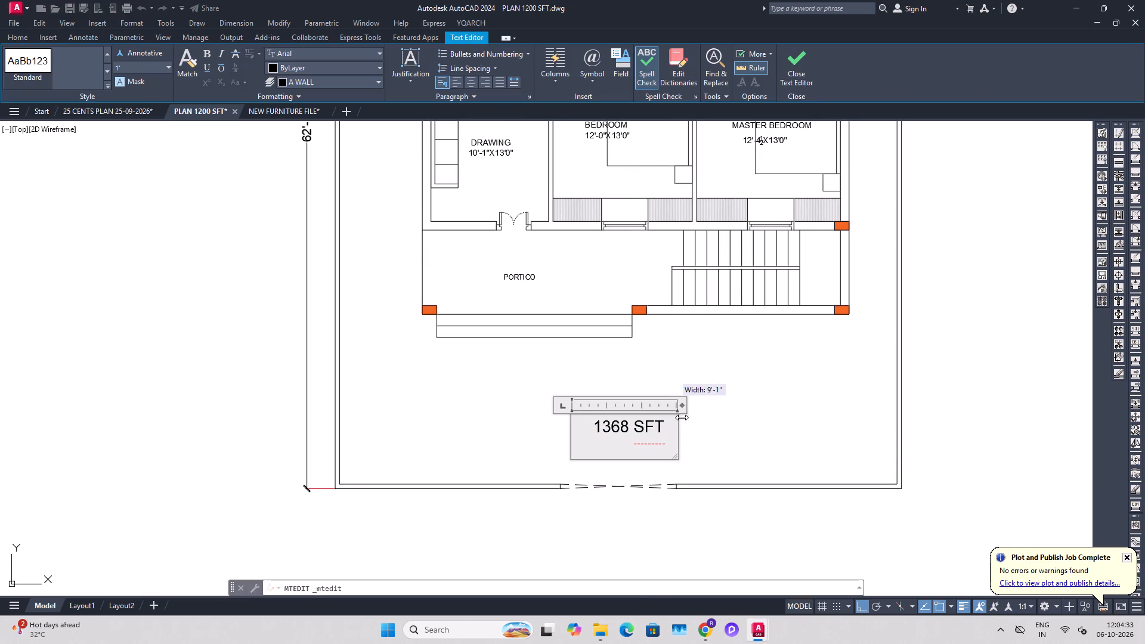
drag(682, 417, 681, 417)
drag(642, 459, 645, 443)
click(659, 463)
Remove the leading blank space from the 1368 SFT label and adjust its text frame to fit closely around the text.
click(648, 433)
double_click(624, 417)
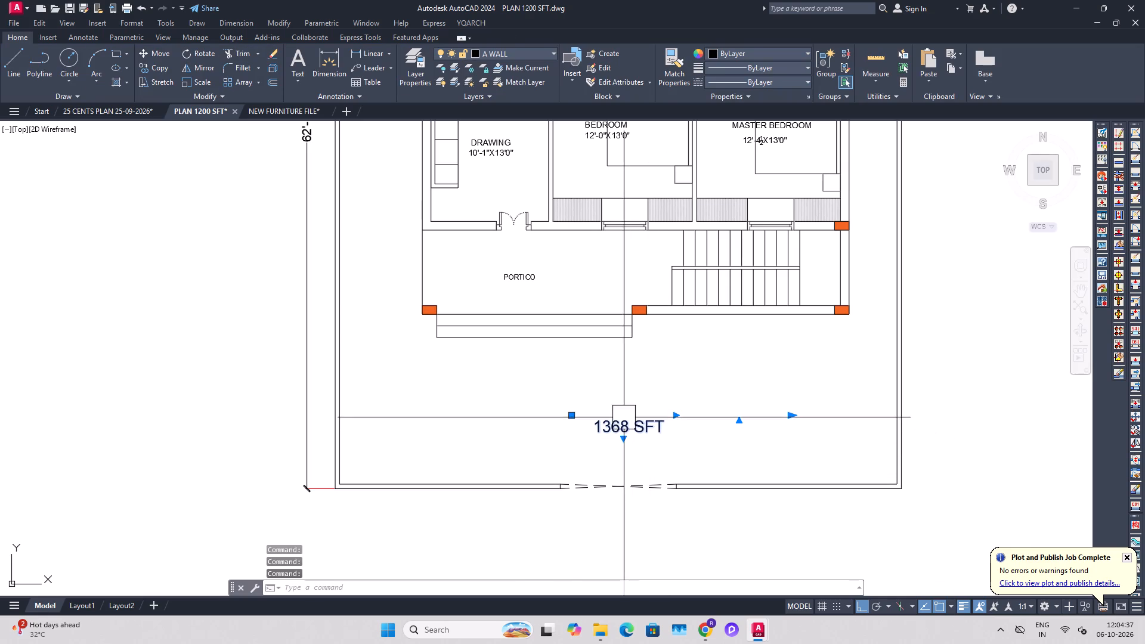
drag(804, 405, 829, 406)
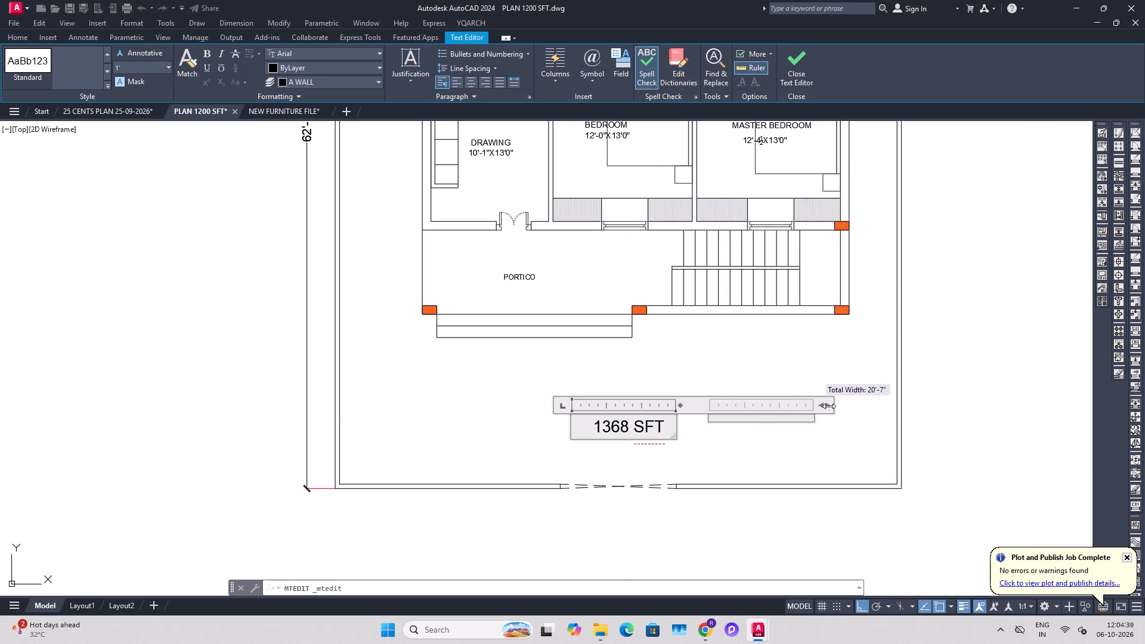
drag(829, 406, 841, 408)
drag(637, 439, 639, 451)
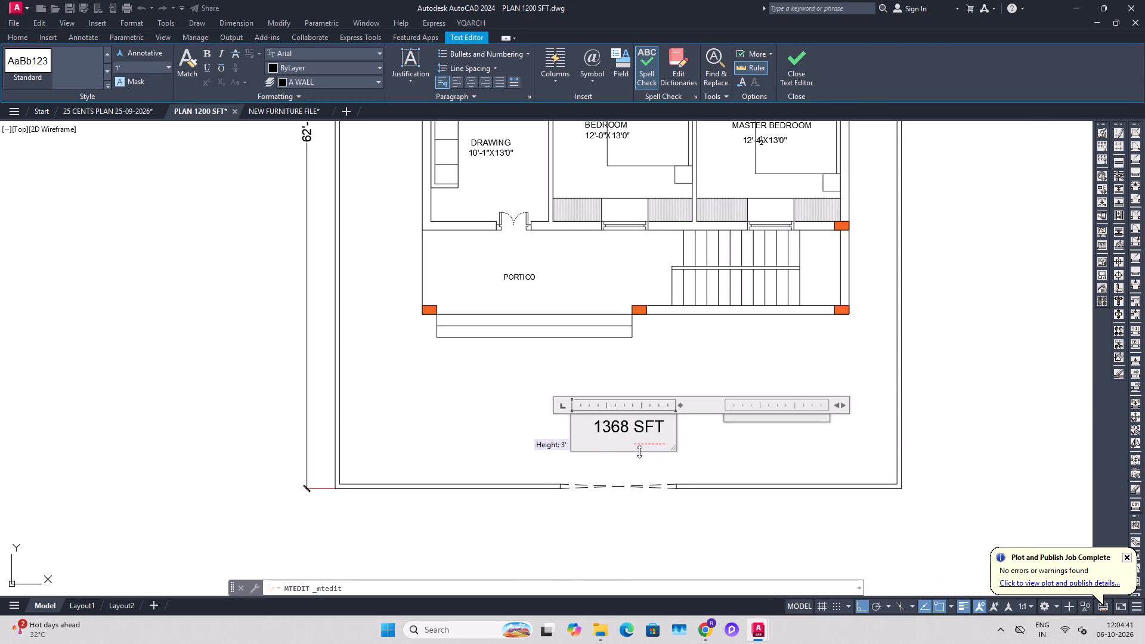
drag(639, 451, 641, 459)
drag(682, 407, 694, 407)
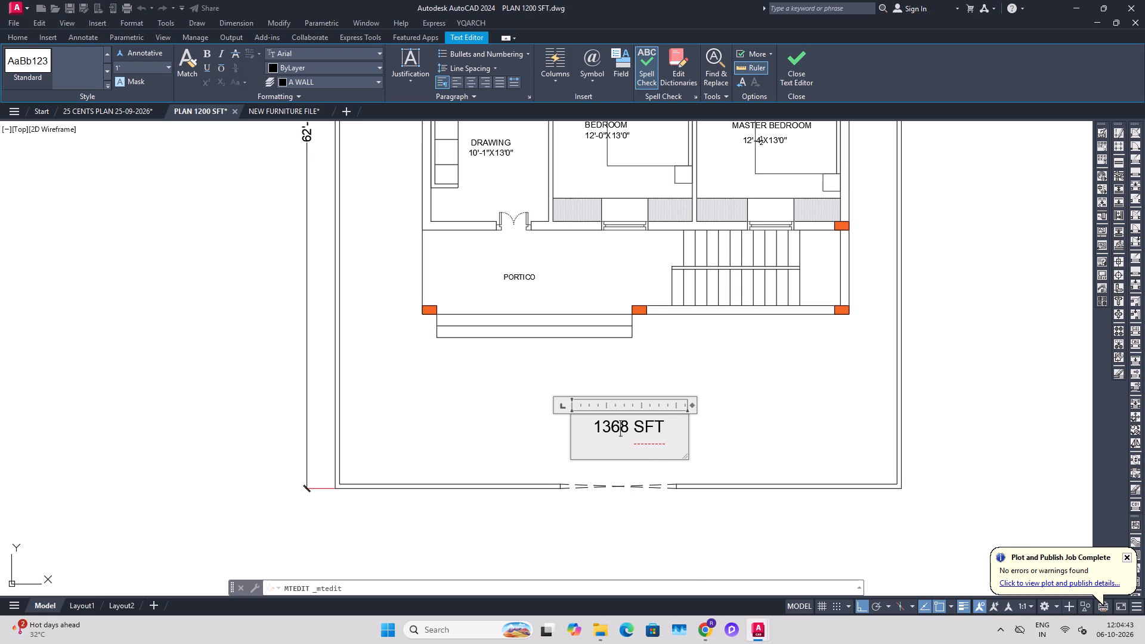
click(582, 428)
click(593, 426)
key(BackSpace)
key(BackSpace)
key(BackSpace)
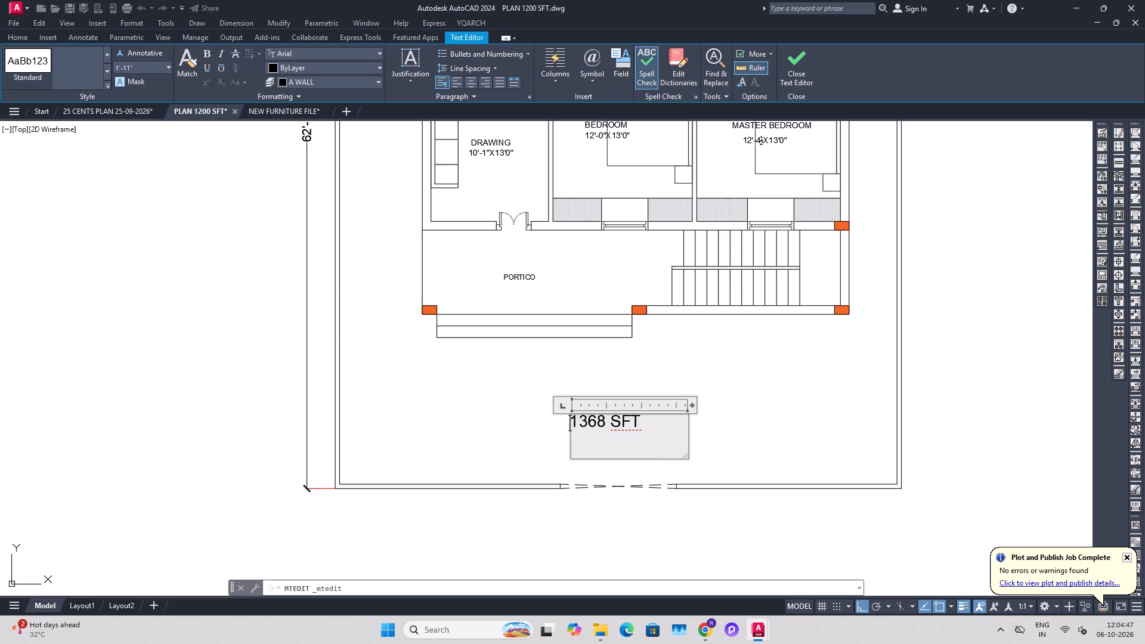
drag(692, 405, 652, 409)
click(701, 435)
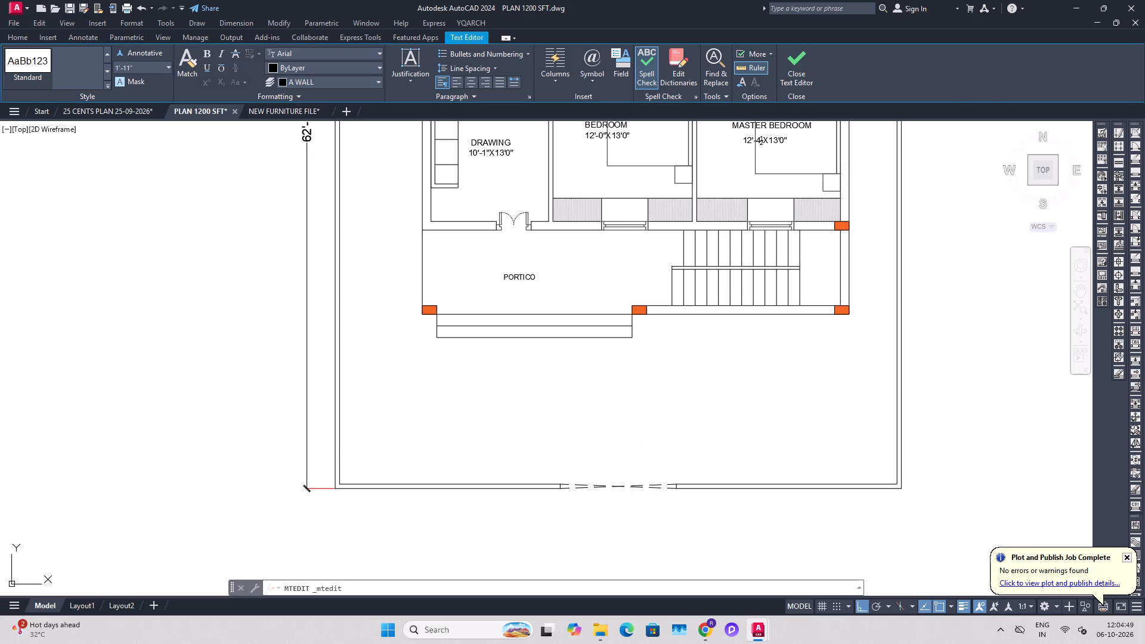
Save the drawing.
scroll(621, 429, down, 2)
middle_drag(663, 431, 664, 457)
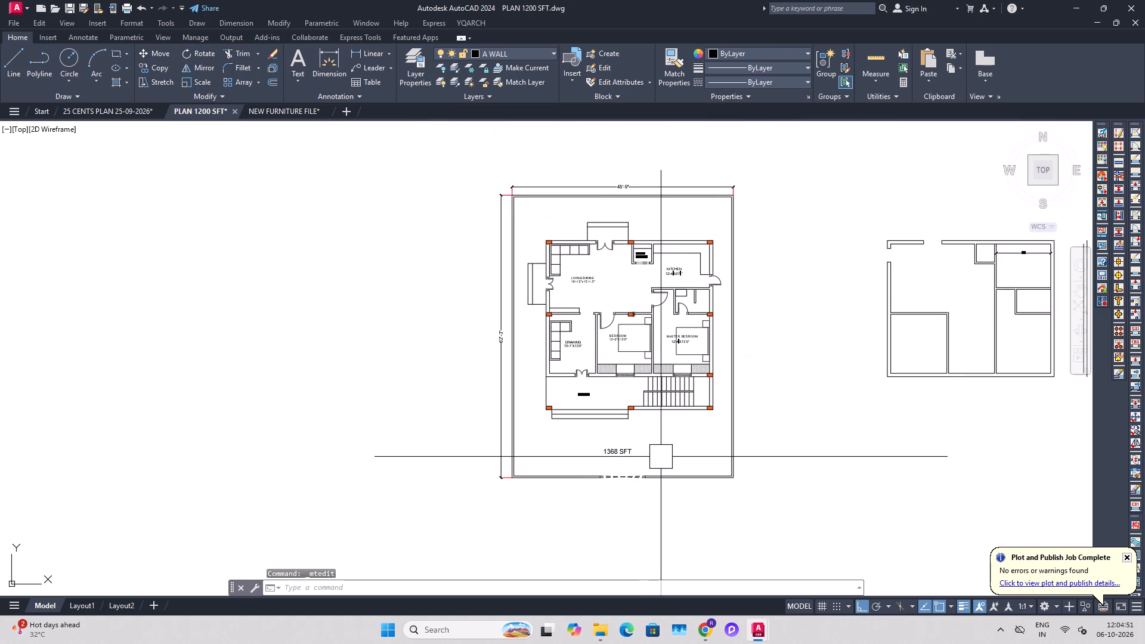
key(ctrl+s)
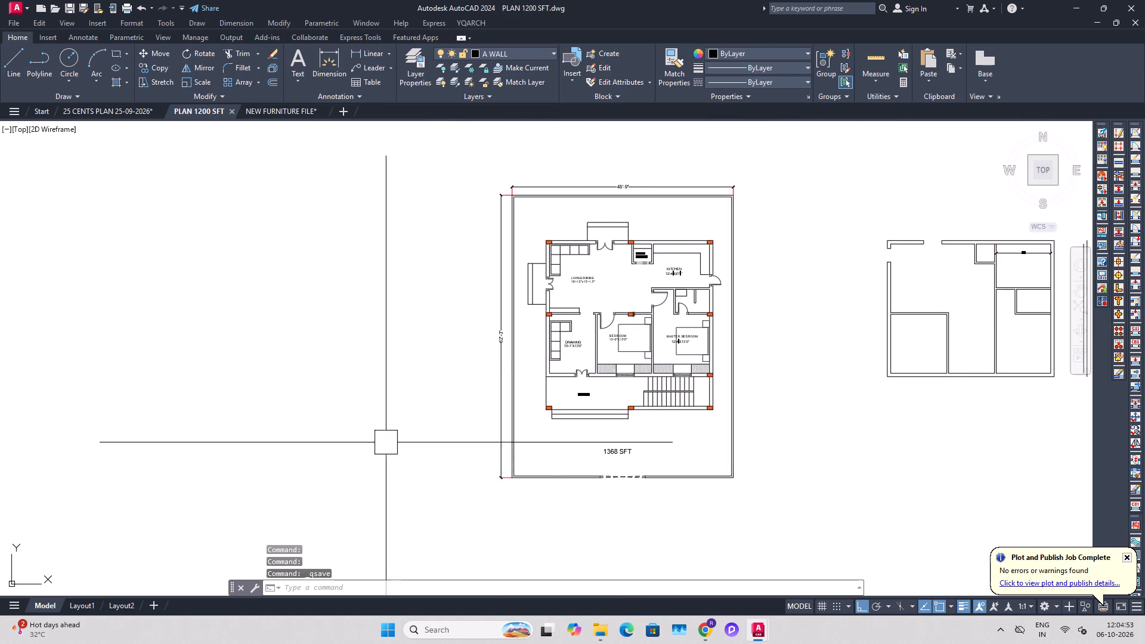
Add a horizontal linear dimension between the living/dining room's outer west wall and the inner face of the west compound wall.
click(366, 50)
scroll(493, 205, up, 4)
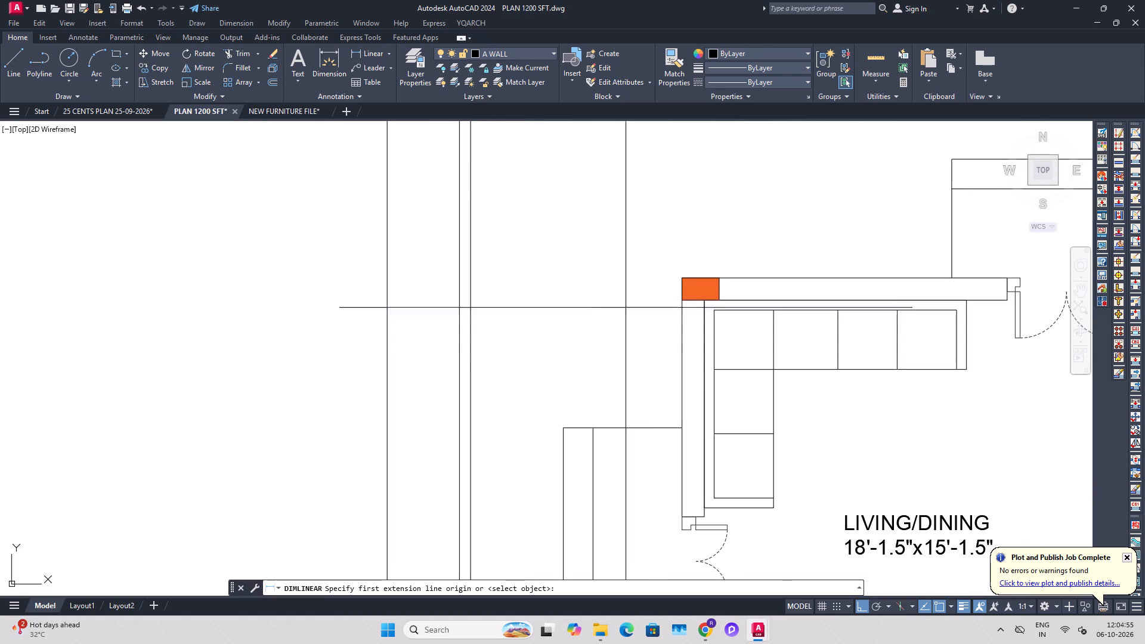
click(684, 356)
click(469, 350)
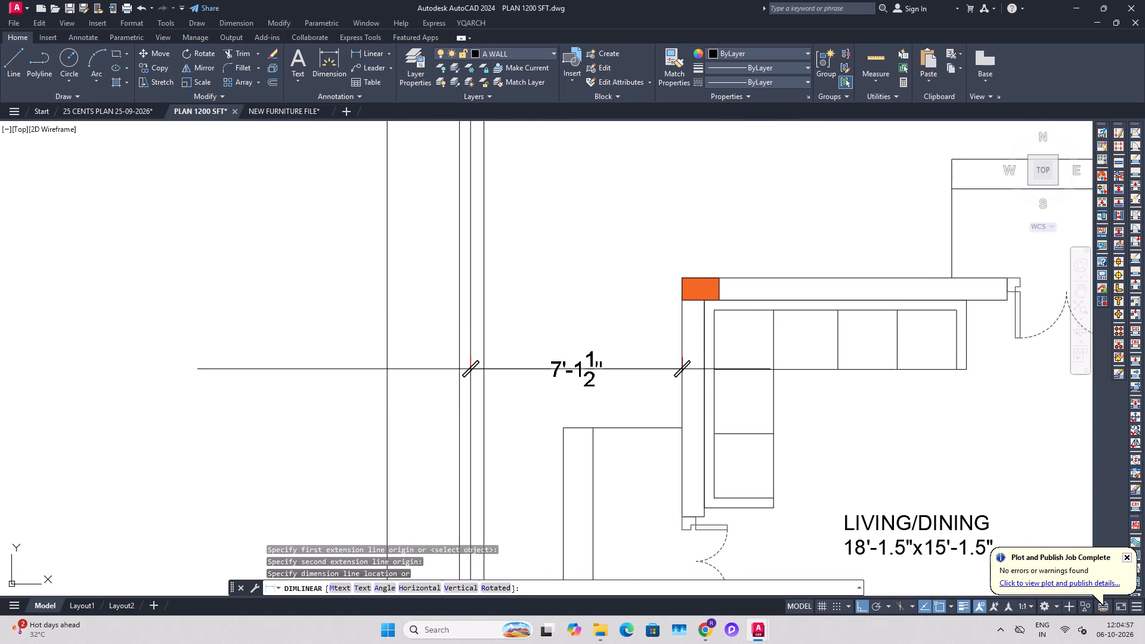
click(486, 371)
Add a vertical linear dimension between the house's outer north wall and the inner face of the north compound wall.
scroll(520, 231, down, 1)
click(361, 53)
middle_drag(609, 230, 581, 335)
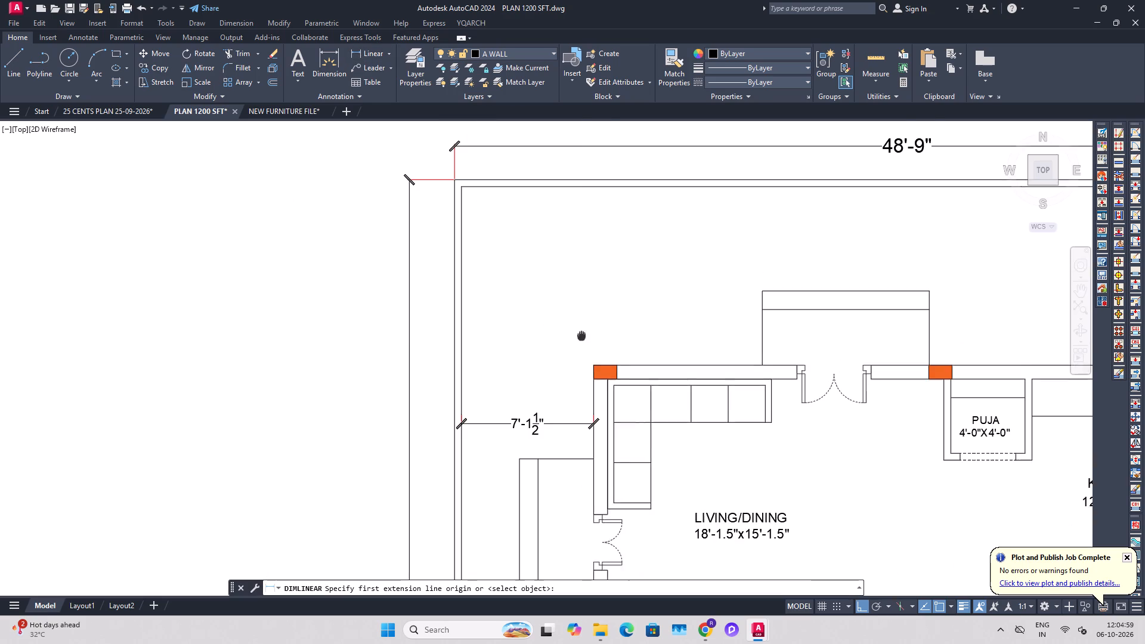
middle_drag(581, 335, 581, 338)
click(656, 372)
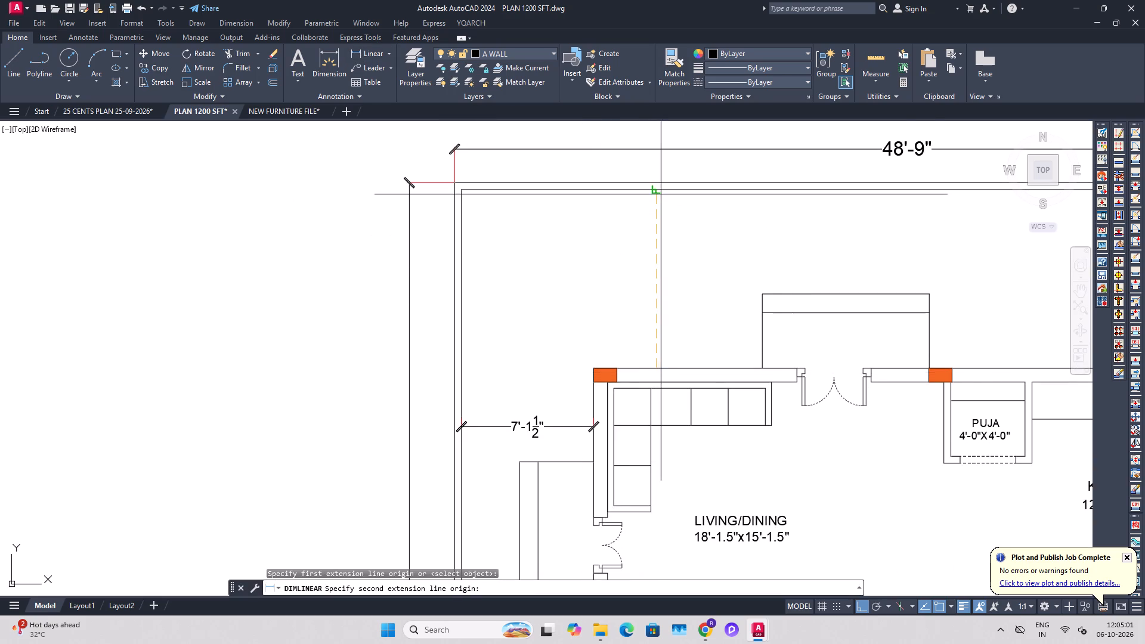
click(661, 194)
click(645, 236)
Add a horizontal linear dimension between the kitchen's outer east wall and the outer face of the east compound wall.
click(377, 53)
scroll(624, 237, down, 1)
middle_drag(787, 302, 527, 306)
click(775, 359)
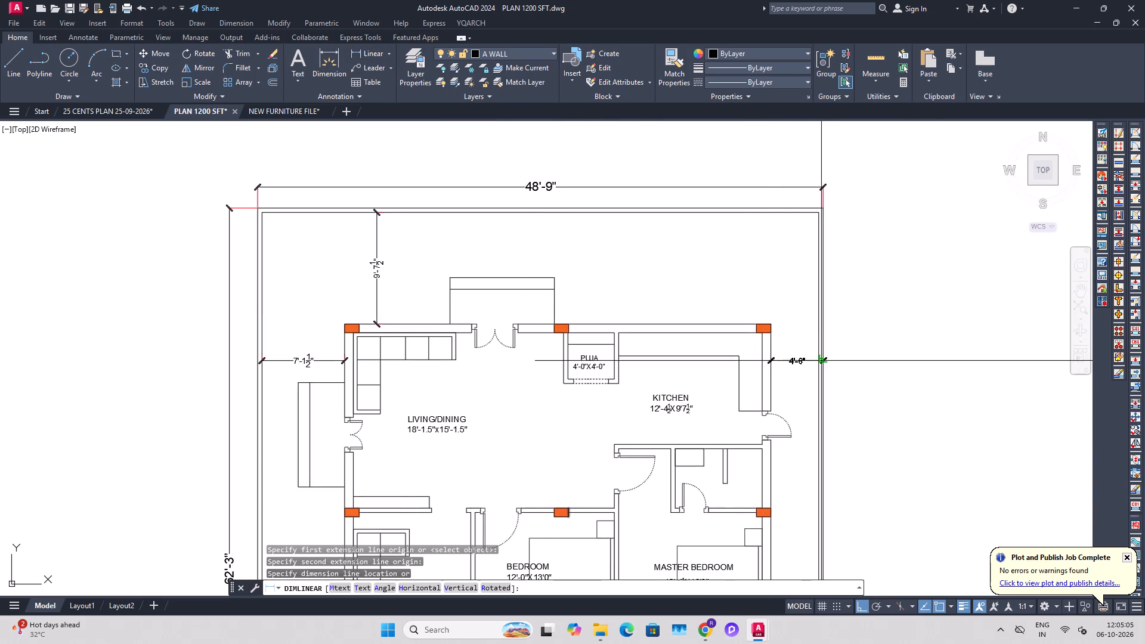
click(821, 361)
click(805, 373)
Stretch the north setback dimension's end point to the outer face of the north compound wall.
click(386, 243)
scroll(359, 216, up, 2)
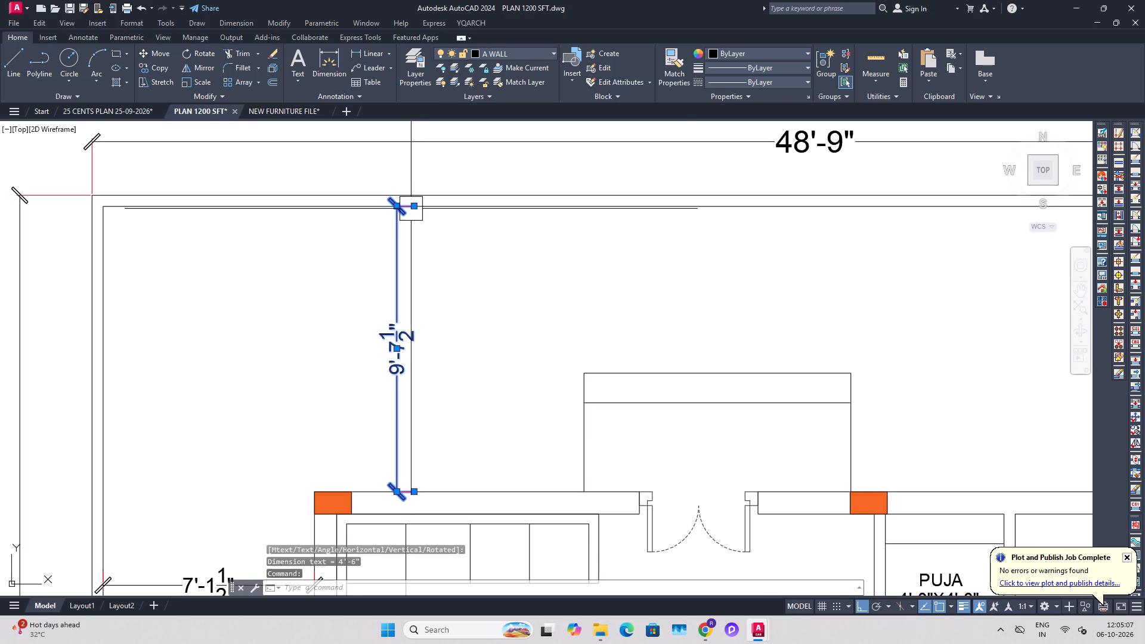
click(411, 209)
click(414, 209)
click(414, 196)
key(Escape)
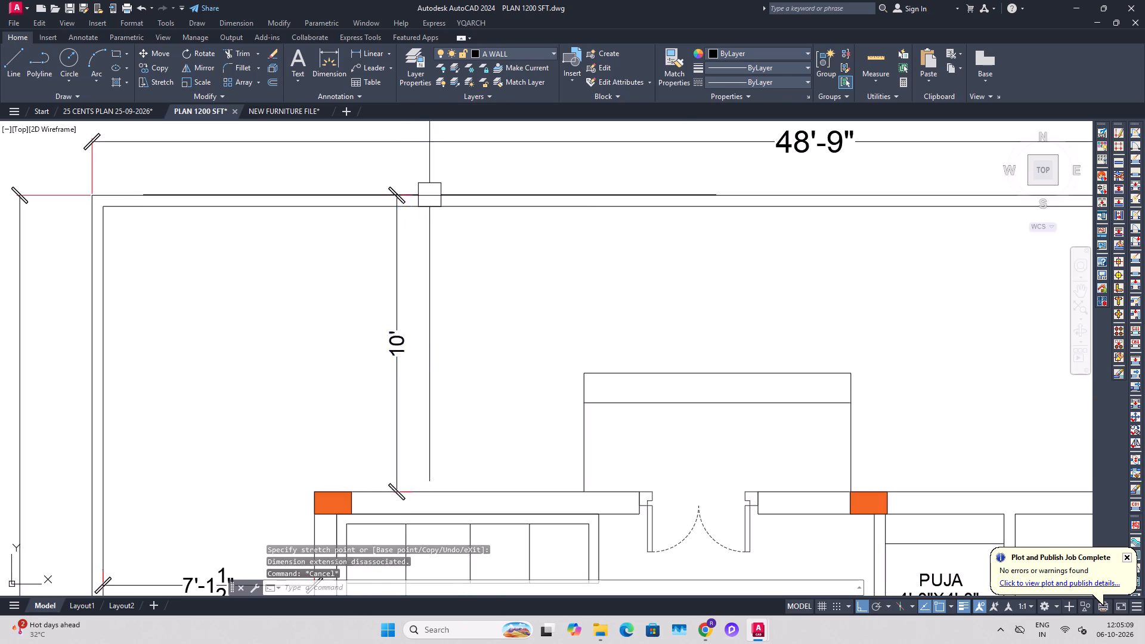
Stretch the west setback dimension's end point to the outer face of the west compound wall.
scroll(432, 203, down, 1)
middle_drag(379, 318, 407, 275)
click(317, 389)
scroll(265, 404, up, 2)
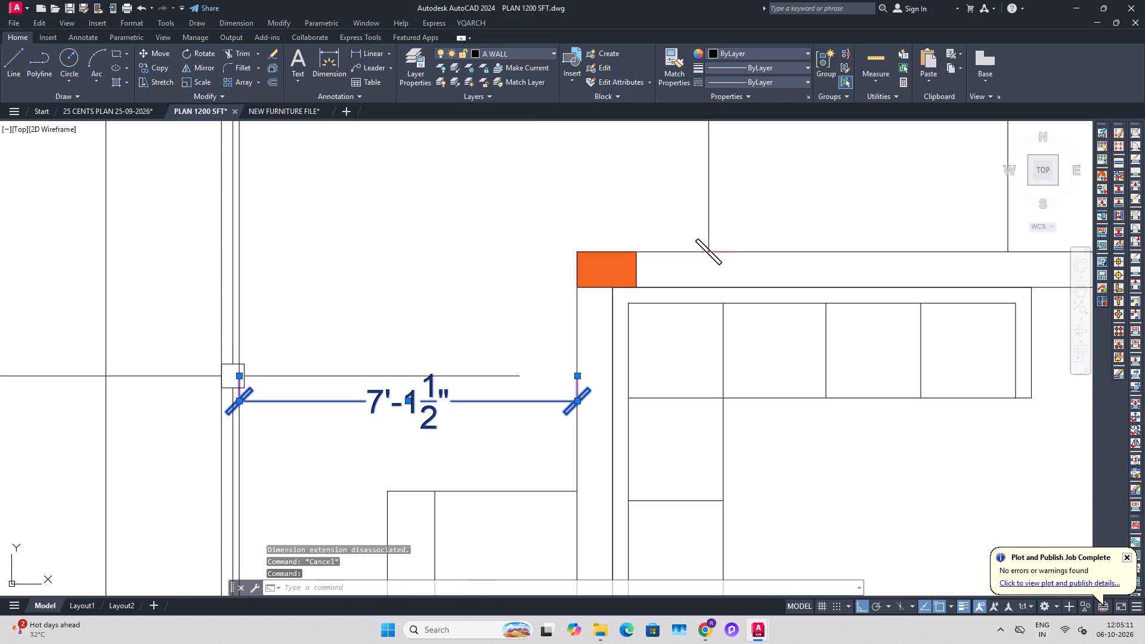
click(240, 378)
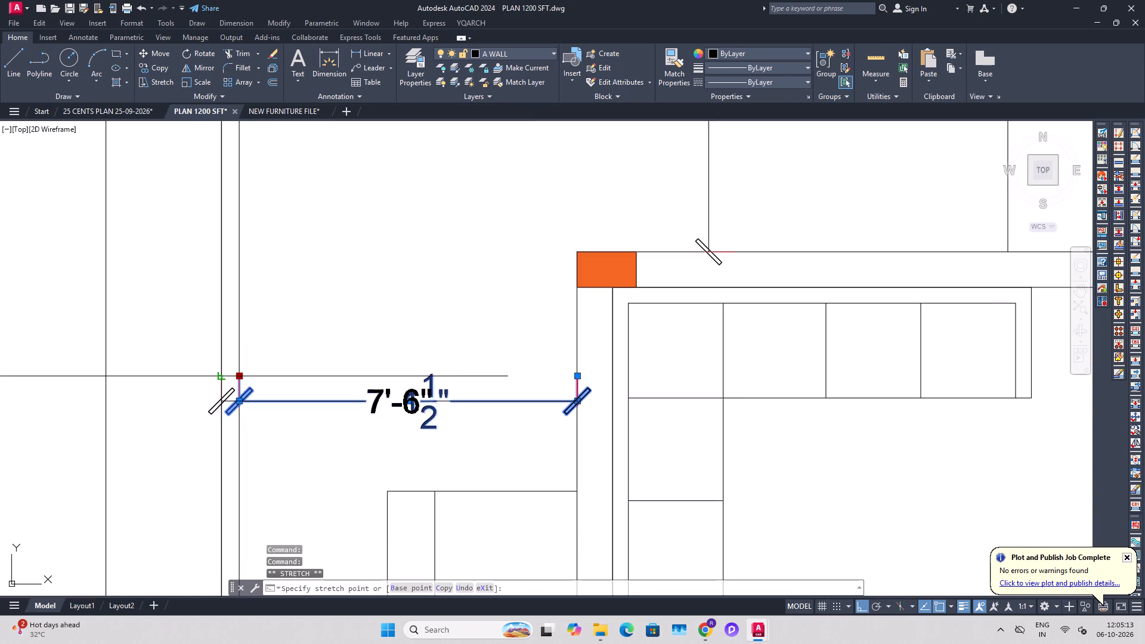
click(222, 377)
key(Escape)
Add a vertical linear dimension from the wall below the staircase to the inner face of the south compound wall beside the gate.
scroll(271, 351, down, 3)
click(367, 49)
scroll(426, 301, down, 1)
middle_drag(442, 416, 431, 338)
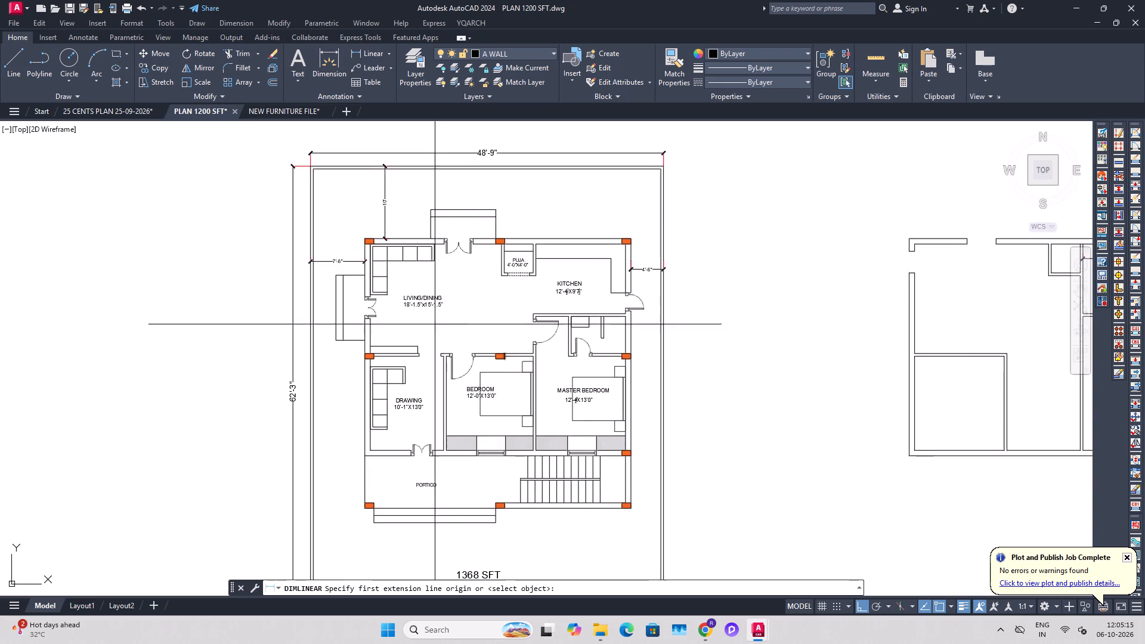
middle_drag(440, 445, 461, 333)
scroll(438, 428, up, 1)
click(619, 380)
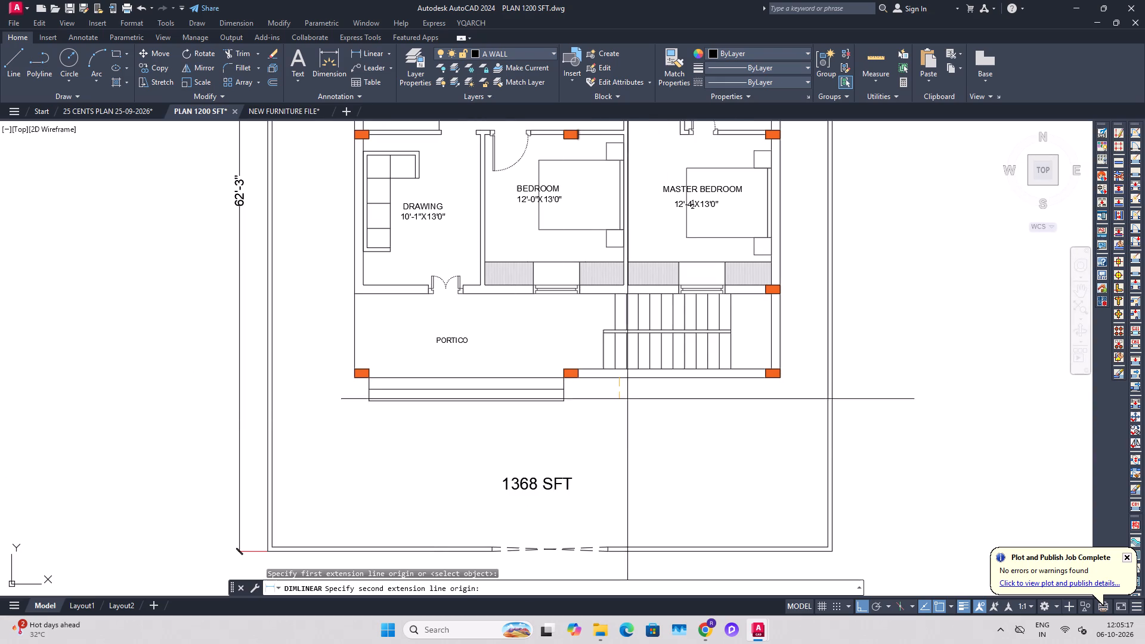
click(617, 545)
click(659, 529)
Stretch the south setback dimension's end point to the outer face of the south compound wall.
click(653, 530)
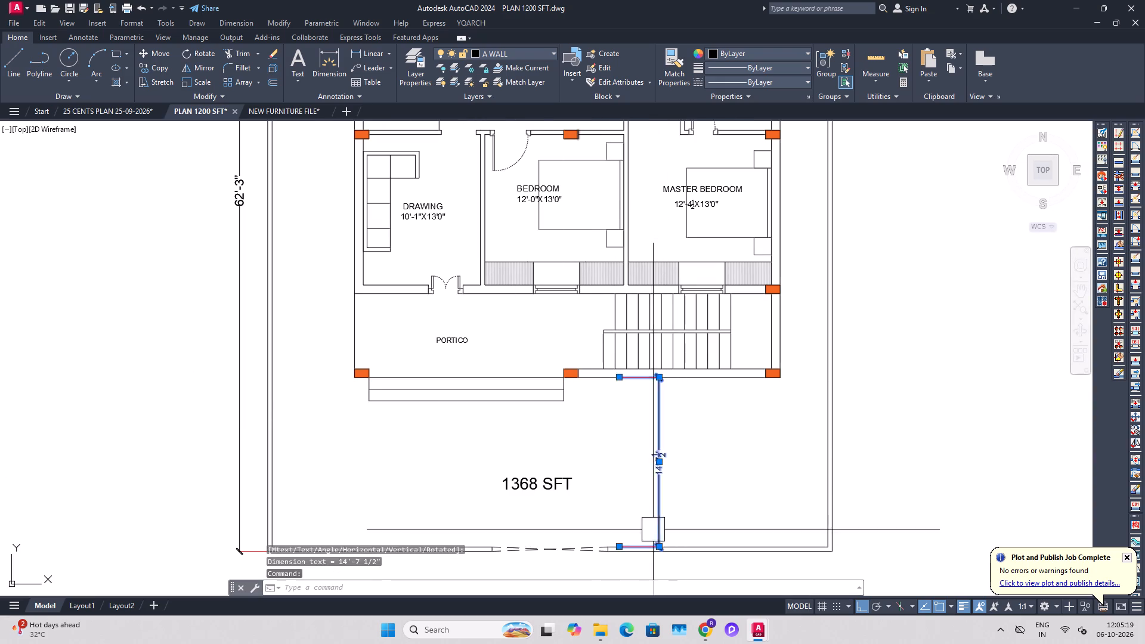
scroll(609, 555, up, 1)
drag(625, 544, 623, 550)
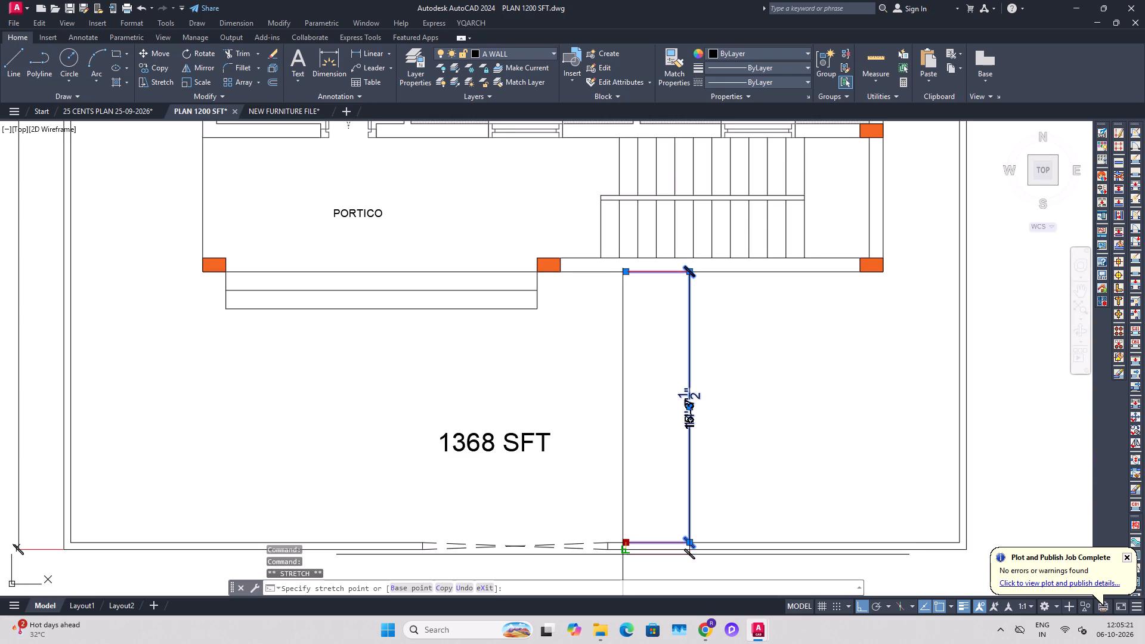
click(623, 553)
key(Escape)
key(Escape)
Save the drawing and dismiss the plot completion notification.
scroll(671, 451, down, 1)
key(ctrl+s)
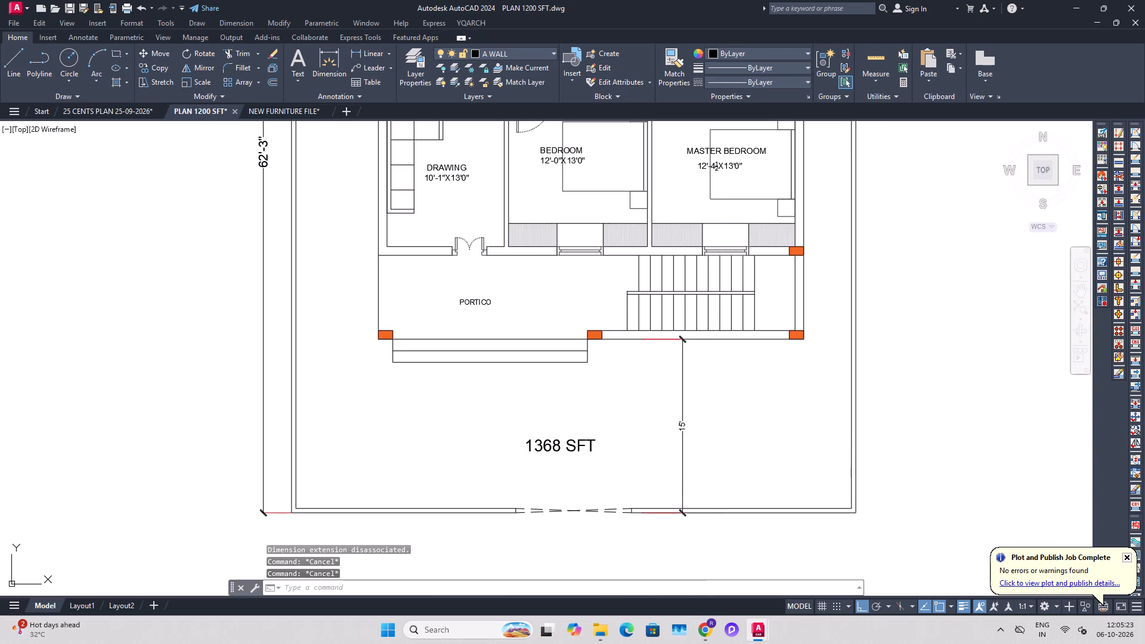
key(ctrl+s)
key(Escape)
key(Escape)
click(1129, 557)
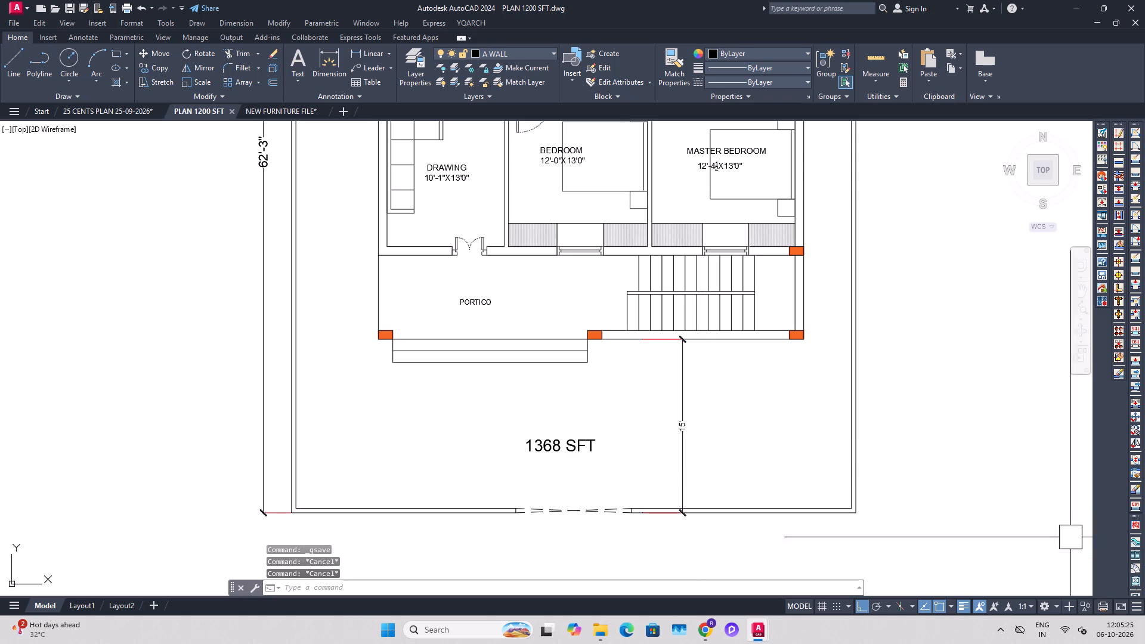
scroll(612, 404, down, 2)
middle_drag(636, 420, 589, 449)
key(ctrl+s)
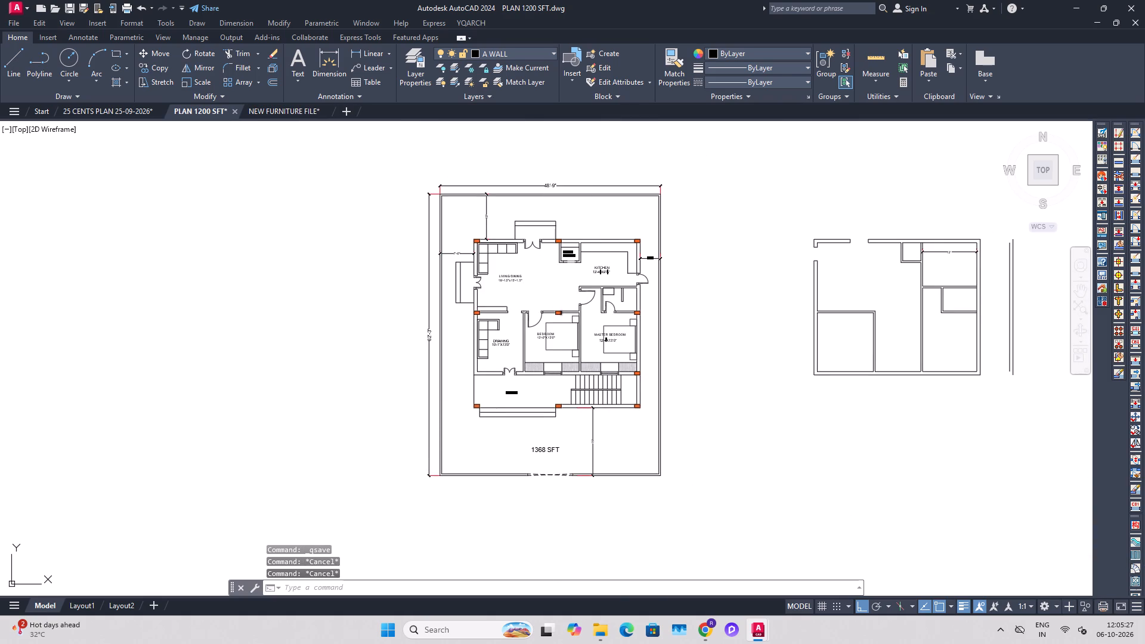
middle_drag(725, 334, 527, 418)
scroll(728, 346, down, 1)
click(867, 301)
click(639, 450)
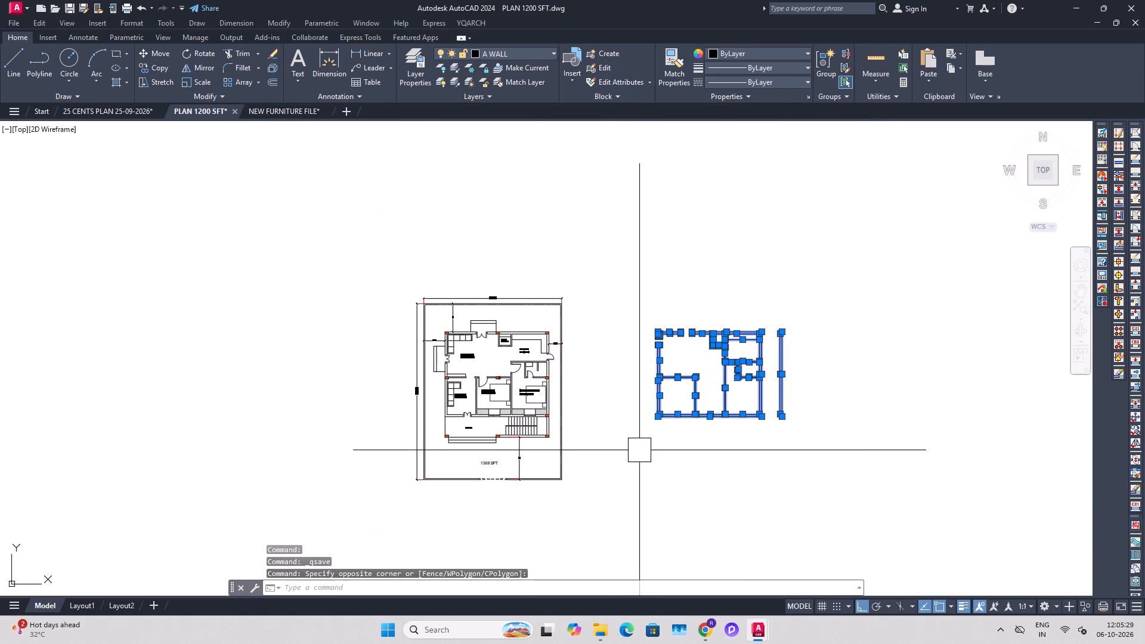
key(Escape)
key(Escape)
Save the drawing again.
key(ctrl+s)
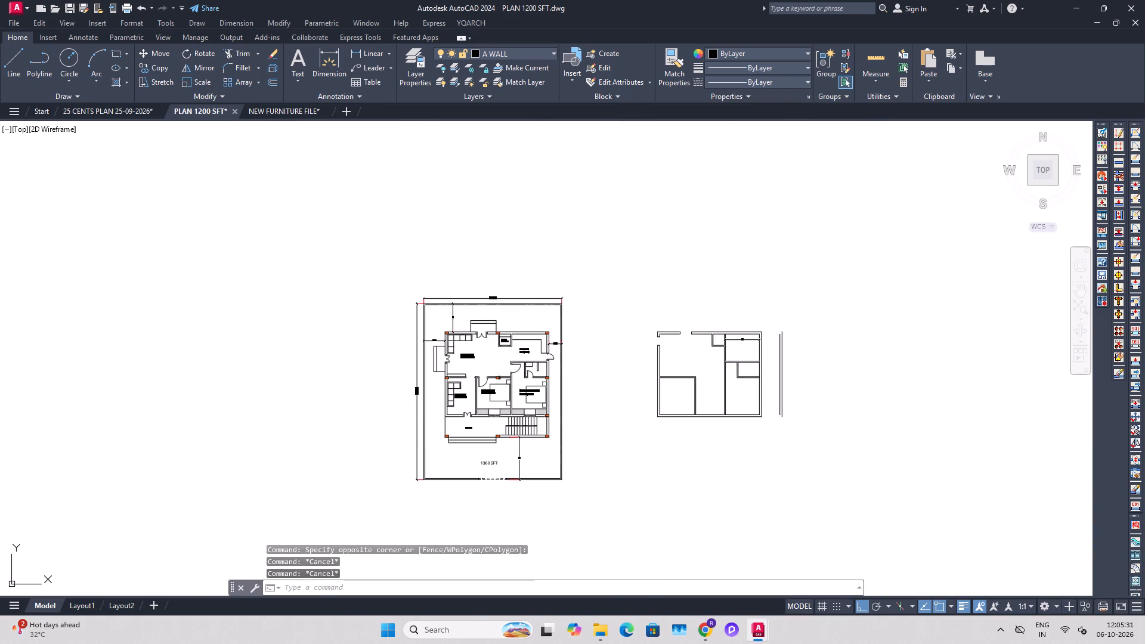
Examine the finished plan from the front yard up through the rooms, checking the labels and setback dimensions.
middle_drag(532, 374, 583, 335)
scroll(567, 355, up, 2)
middle_drag(558, 400, 604, 380)
scroll(585, 413, up, 1)
middle_drag(643, 480, 639, 429)
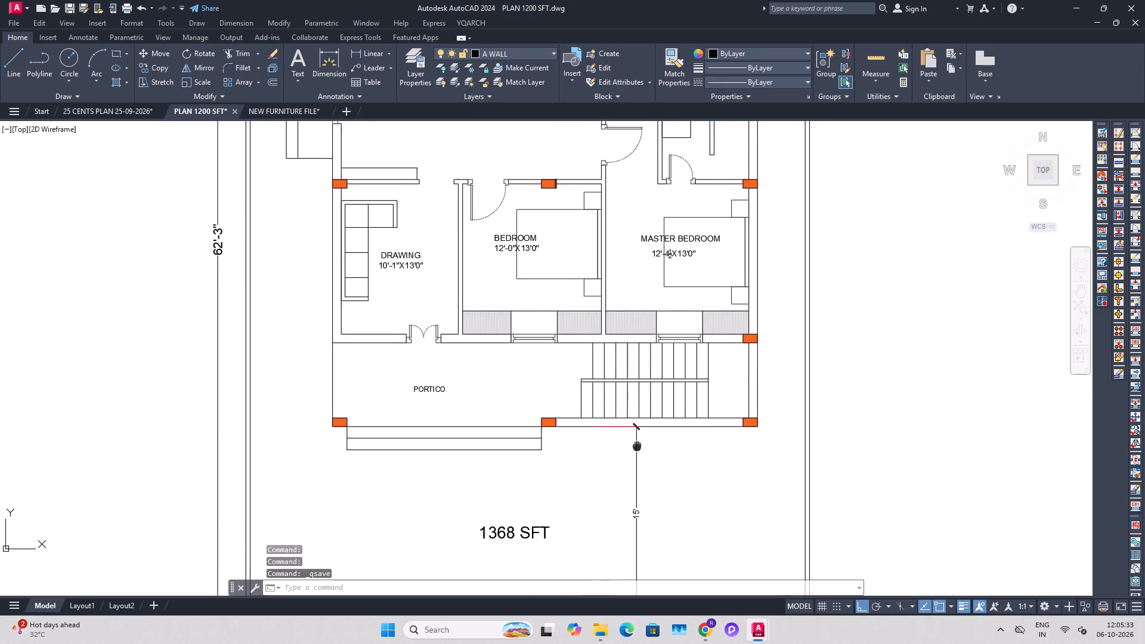
middle_drag(639, 429, 641, 420)
middle_drag(620, 460, 630, 412)
middle_drag(624, 388, 592, 484)
middle_drag(586, 417, 573, 485)
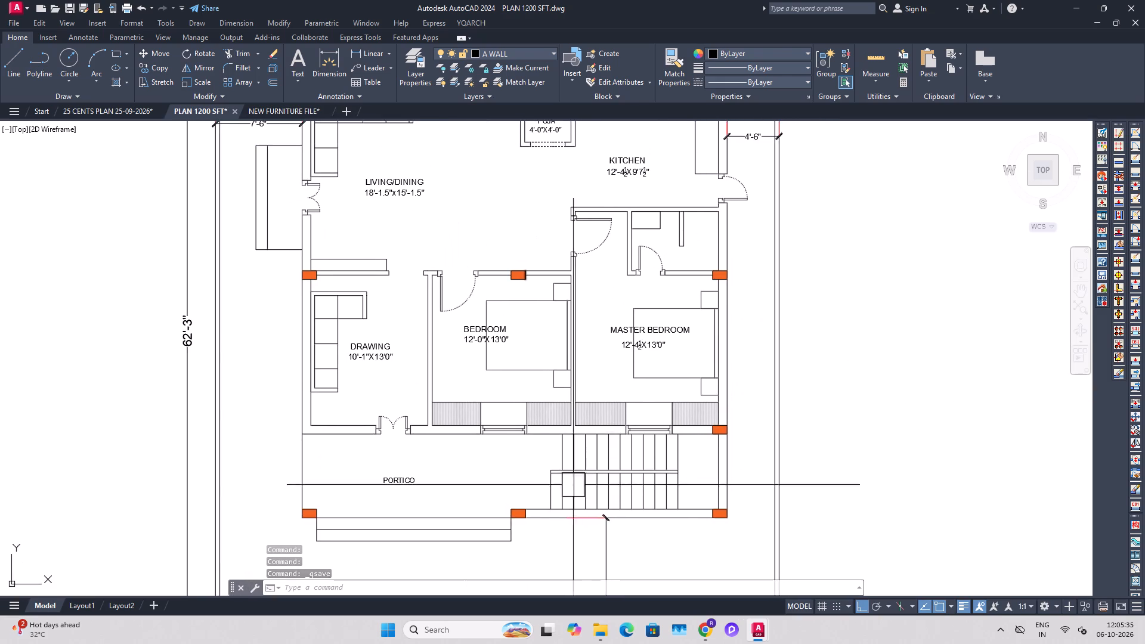
middle_drag(509, 332, 510, 394)
key(Escape)
key(Escape)
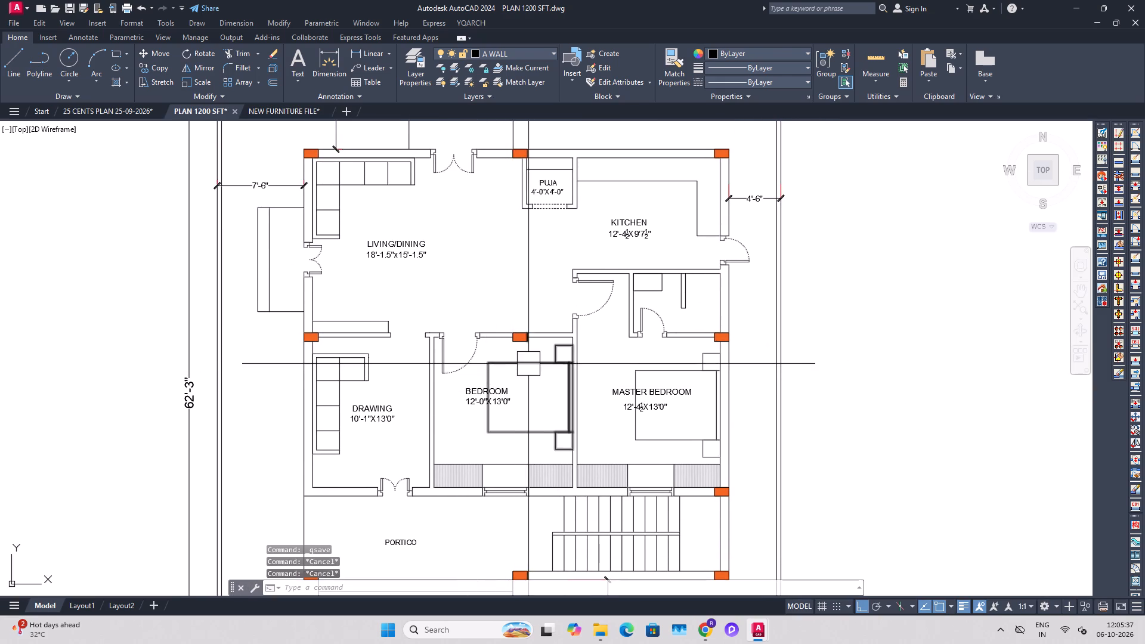
Save the drawing with the whole house and its compound wall in view.
key(ctrl+s)
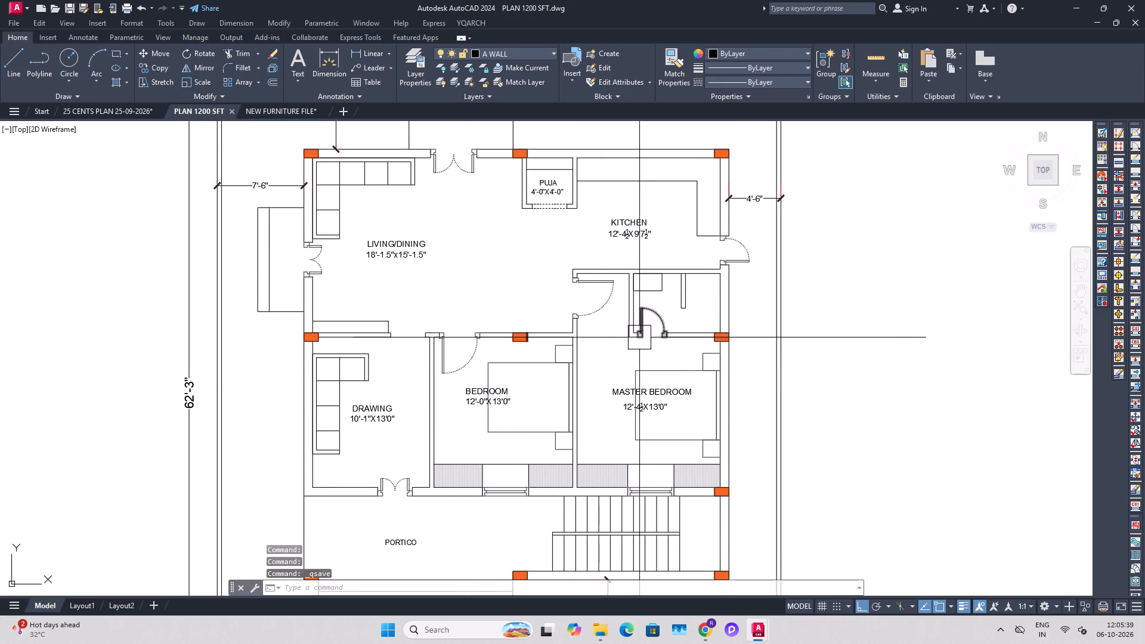
scroll(639, 336, down, 1)
middle_drag(600, 293, 570, 352)
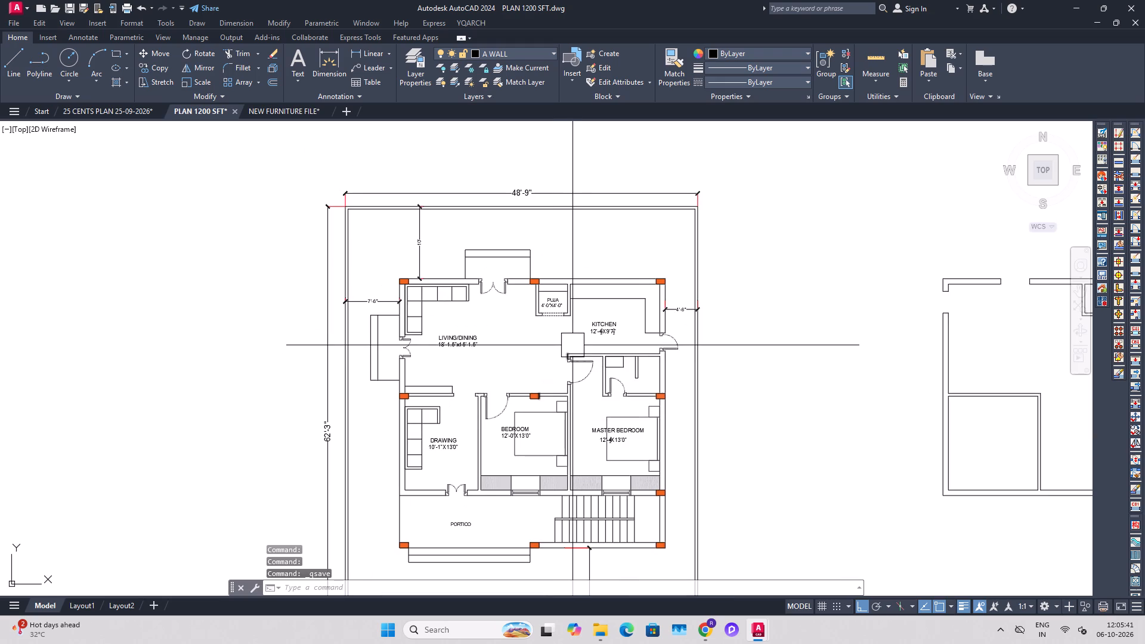
middle_drag(541, 449, 574, 373)
key(Escape)
key(Escape)
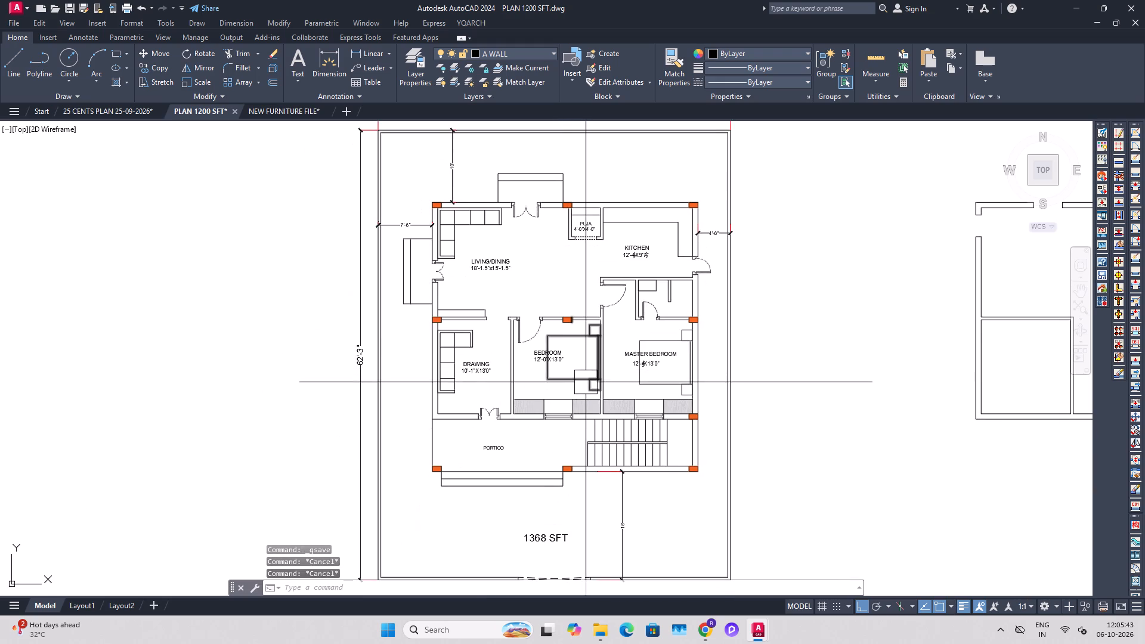
key(ctrl+s)
Bring up the overview of virtual desktops.
click(549, 628)
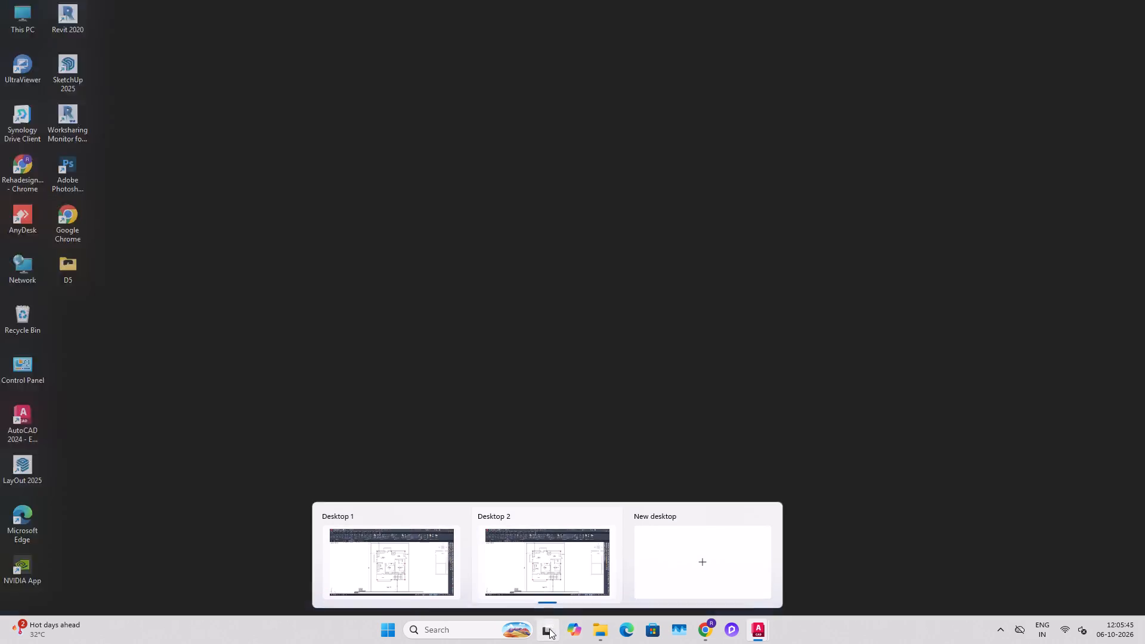
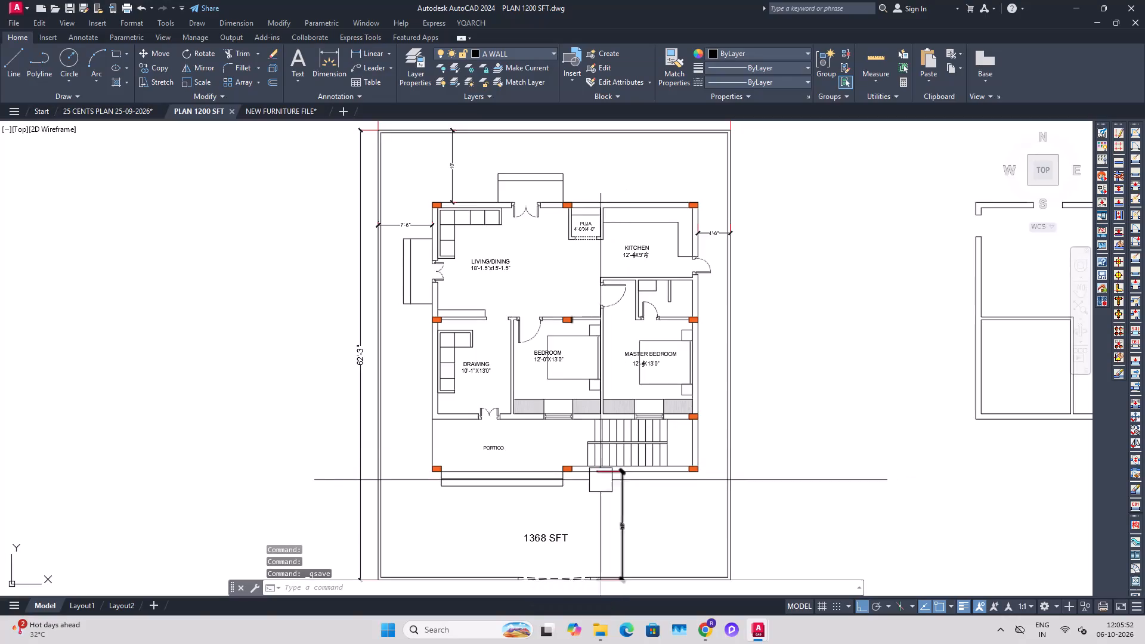
Save the drawing.
middle_drag(606, 432, 633, 334)
scroll(686, 407, up, 1)
middle_drag(681, 408, 680, 432)
key(ctrl+s)
Start a solid hatch in colour 242,103,34 and fill the rear wall segments on both sides of the living room's rear door.
middle_drag(670, 386, 677, 493)
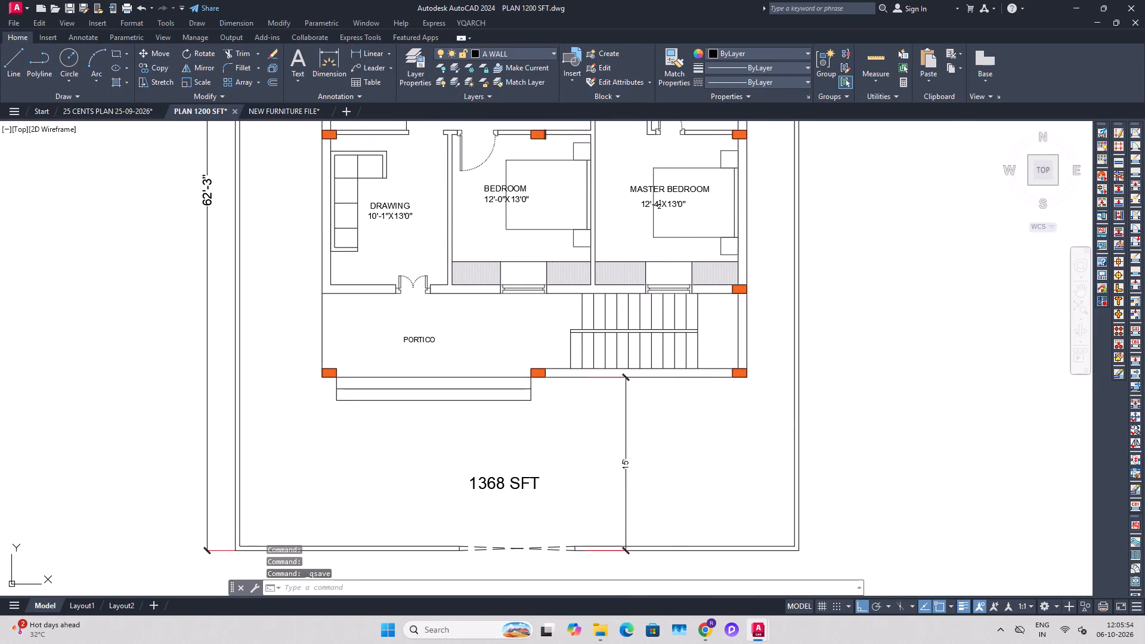
scroll(671, 487, down, 1)
text(HA)
key(space)
middle_drag(628, 357, 637, 506)
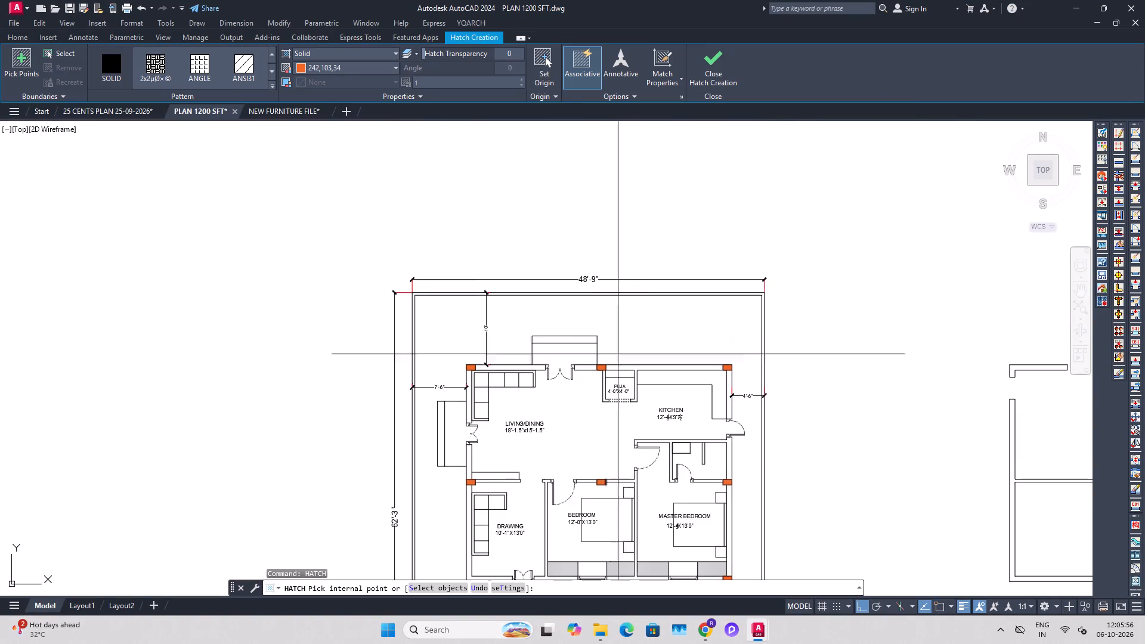
scroll(611, 316, up, 1)
scroll(587, 395, up, 2)
click(571, 402)
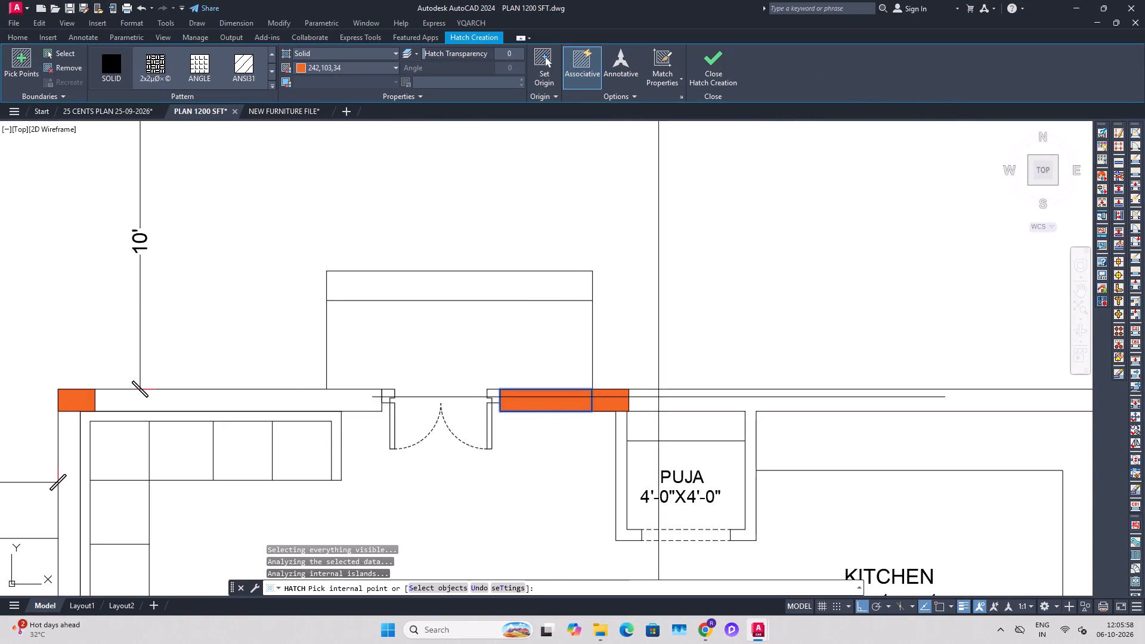
click(660, 397)
scroll(653, 397, down, 1)
click(373, 404)
Extend the solid hatch along the outer side wall of the living/dining and drawing rooms.
middle_drag(320, 432, 380, 332)
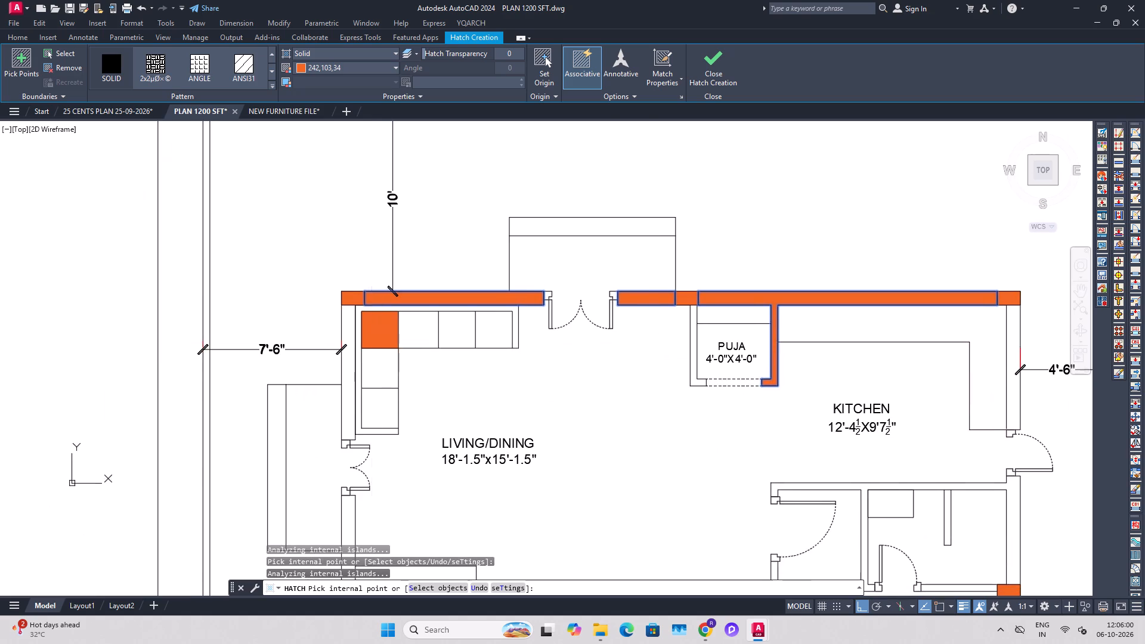
click(349, 382)
scroll(389, 454, down, 1)
middle_drag(388, 486, 401, 373)
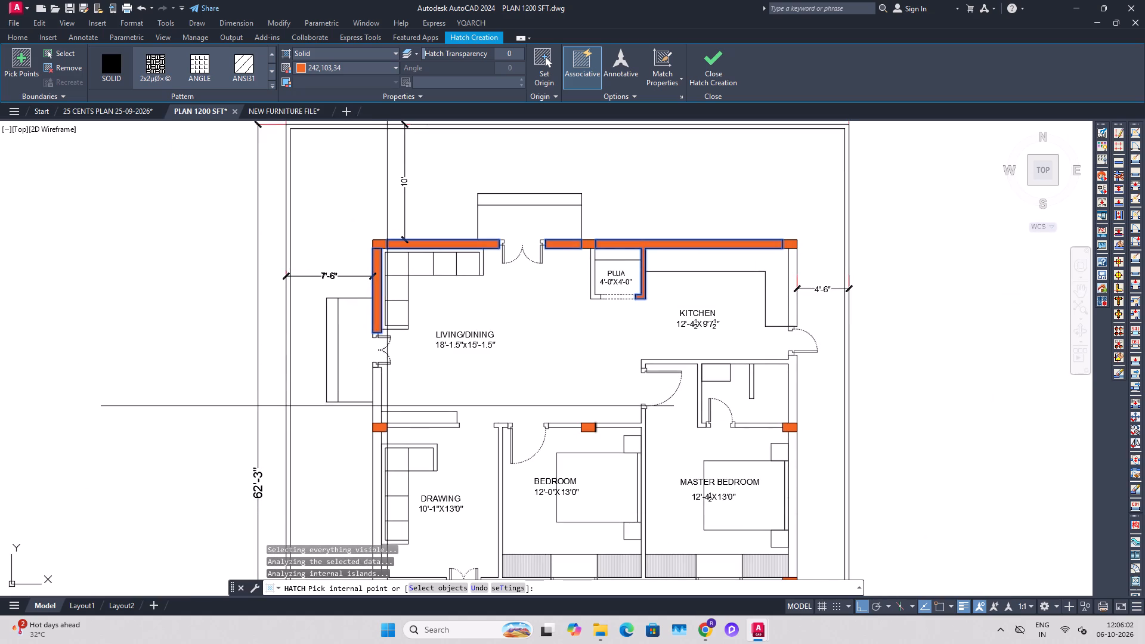
click(376, 401)
middle_drag(382, 464, 409, 379)
click(404, 383)
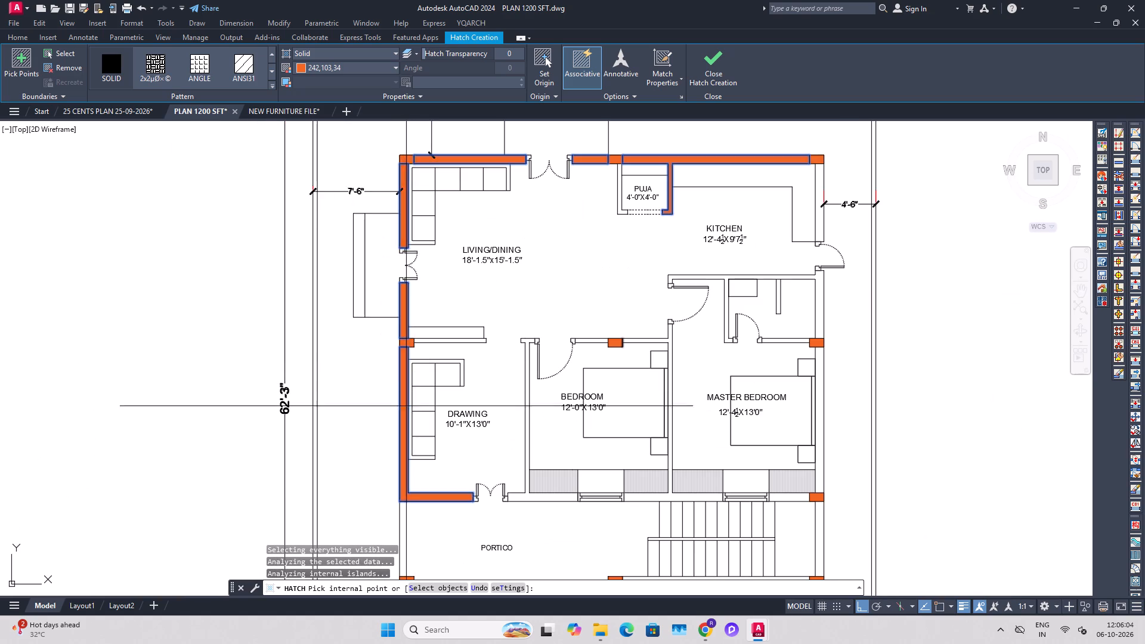
Add the bedrooms' front walls with their partitions and the outer wall from kitchen to master bedroom to the solid hatch.
click(530, 500)
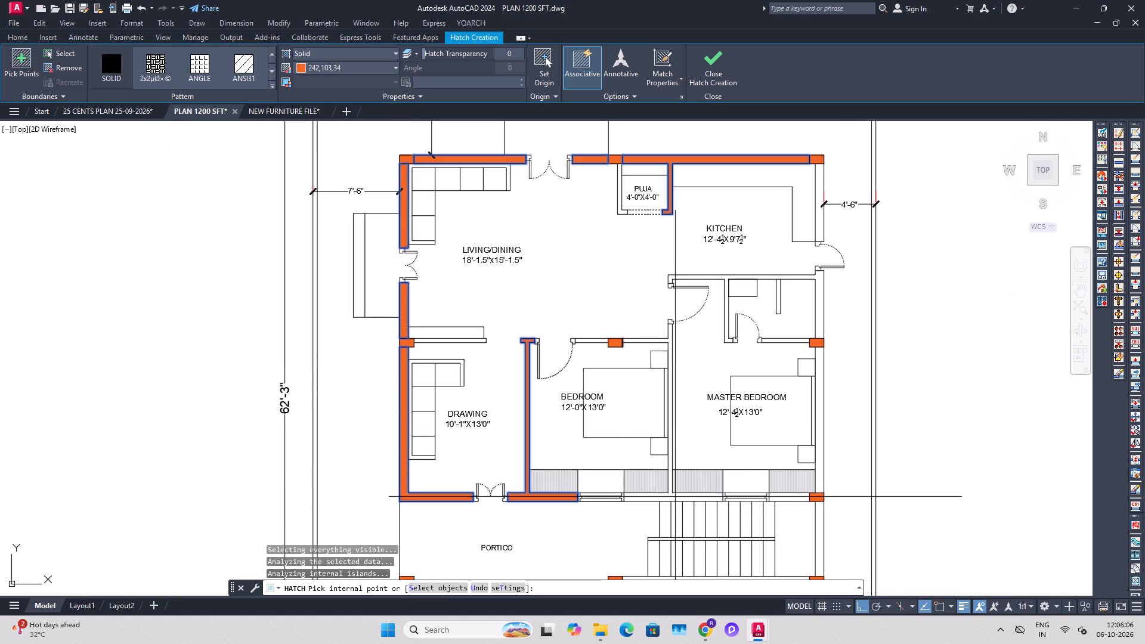
click(675, 497)
click(821, 309)
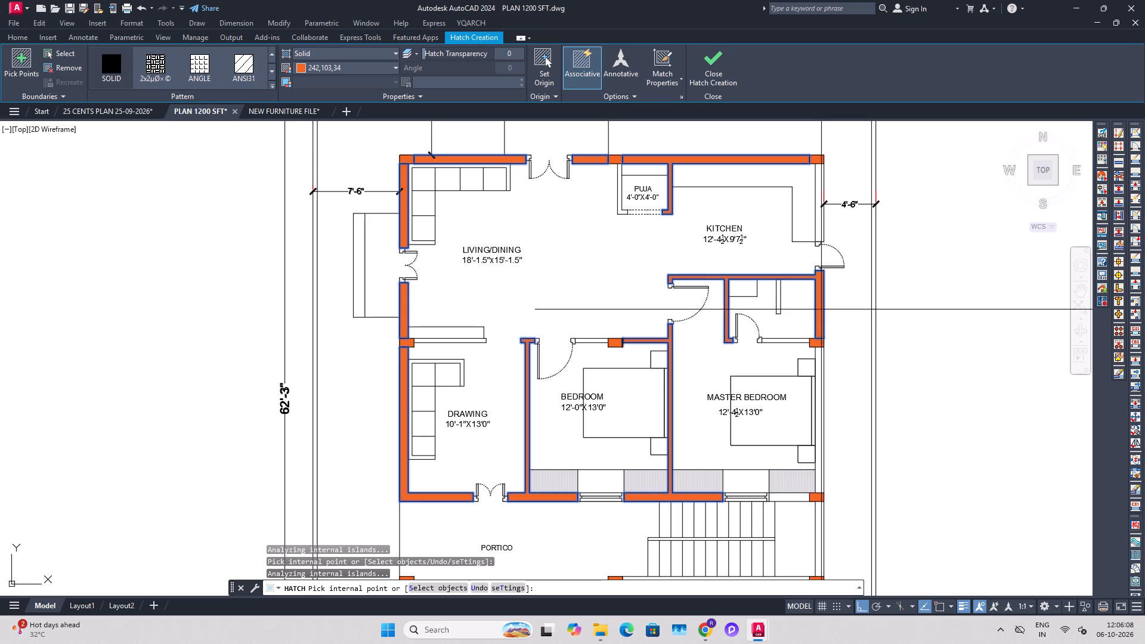
click(819, 210)
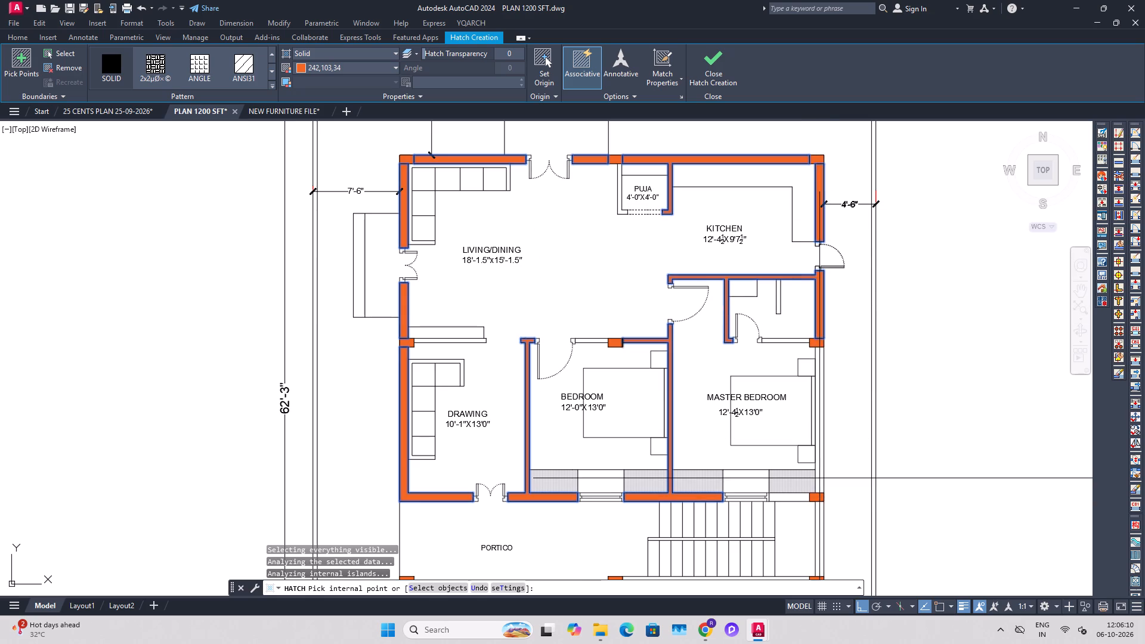
click(822, 478)
click(790, 497)
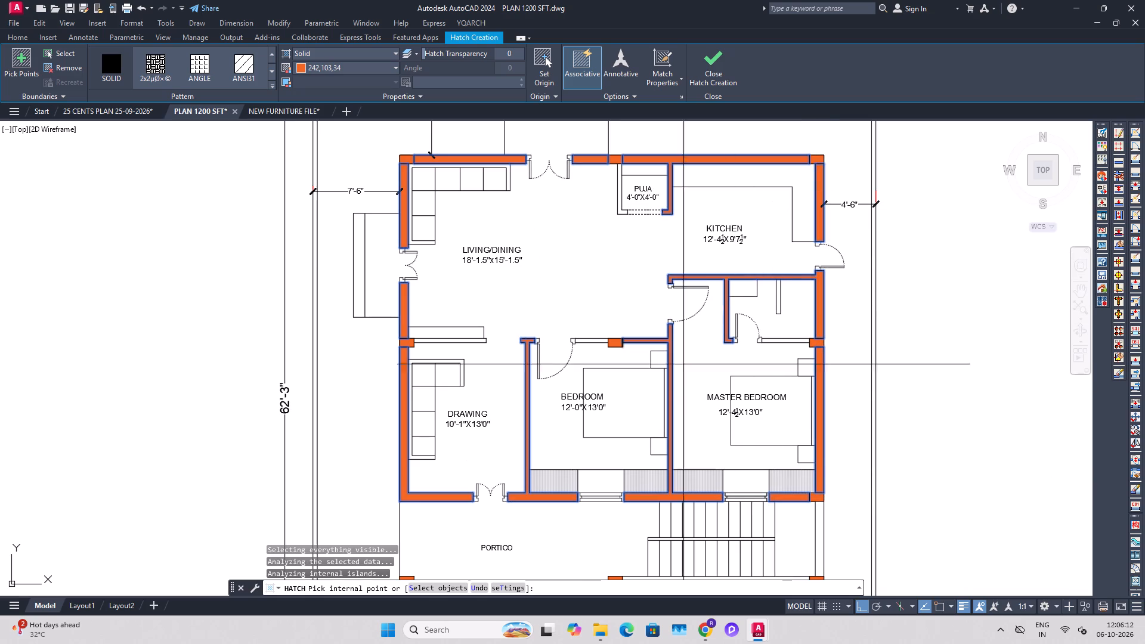
Fill the remaining wall beside the bedroom door and the partition between living and drawing rooms, and finish the hatch.
scroll(583, 333, up, 3)
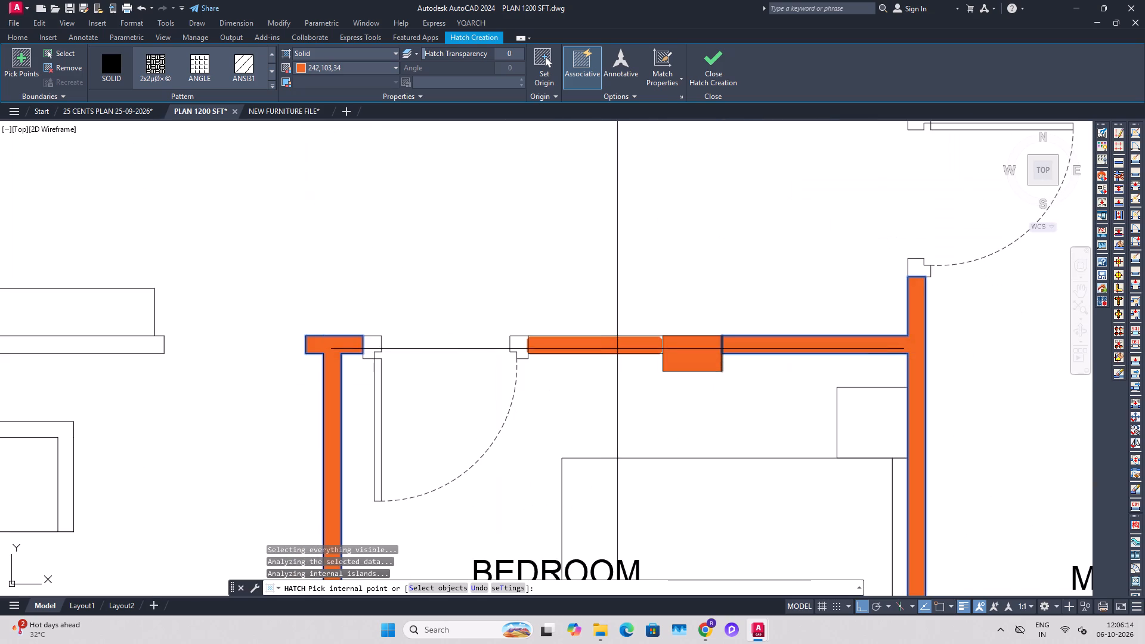
click(619, 347)
scroll(632, 354, down, 1)
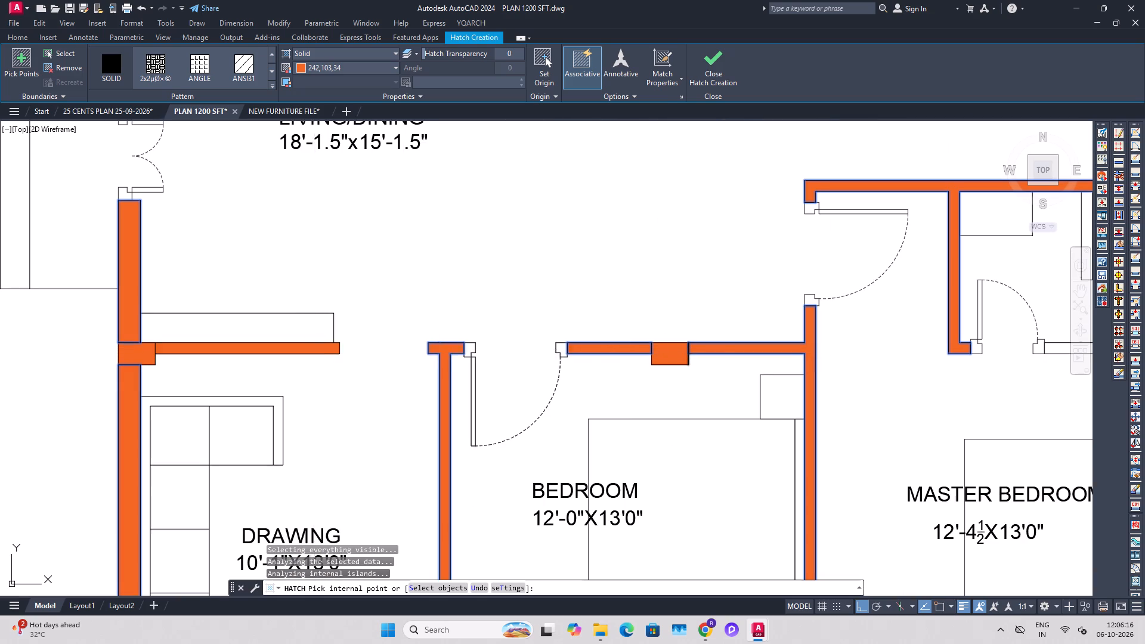
click(314, 349)
scroll(533, 376, down, 2)
middle_drag(574, 304, 568, 415)
middle_drag(602, 376, 598, 284)
middle_drag(615, 457, 608, 389)
key(Return)
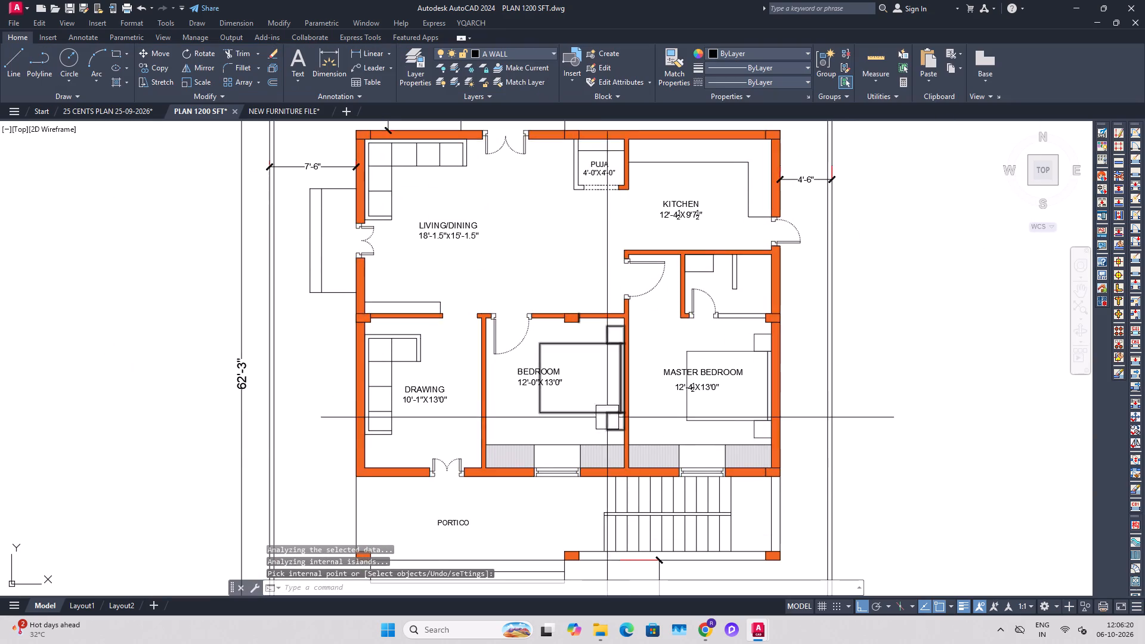
Recolour the wall hatch to light grey 199,200,202 and increase its transparency.
scroll(490, 482, up, 6)
click(491, 456)
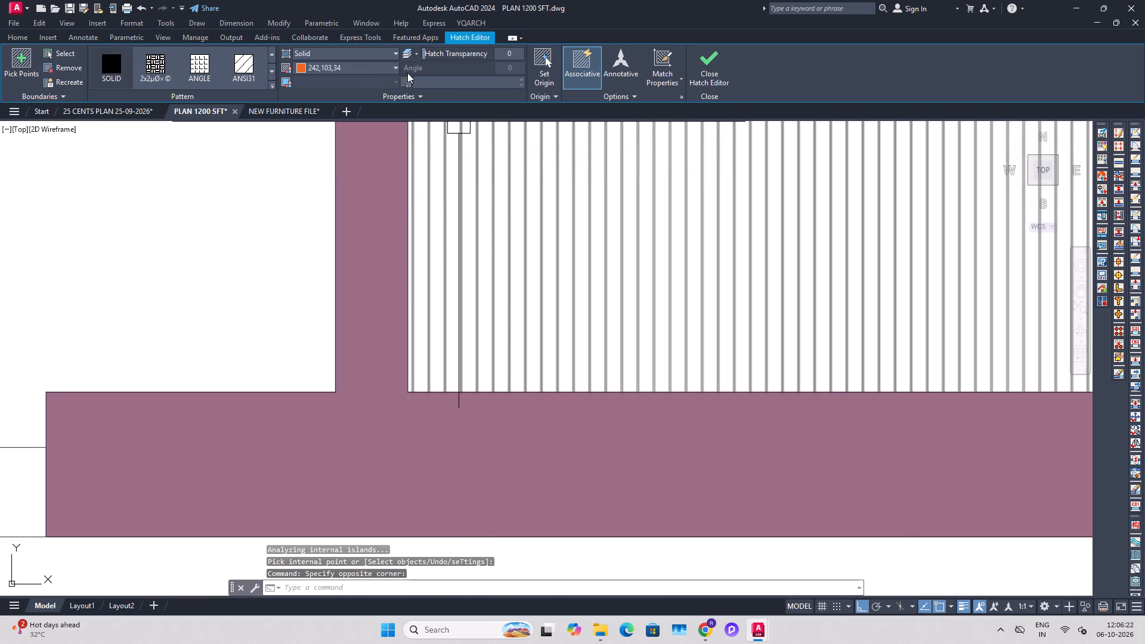
click(372, 69)
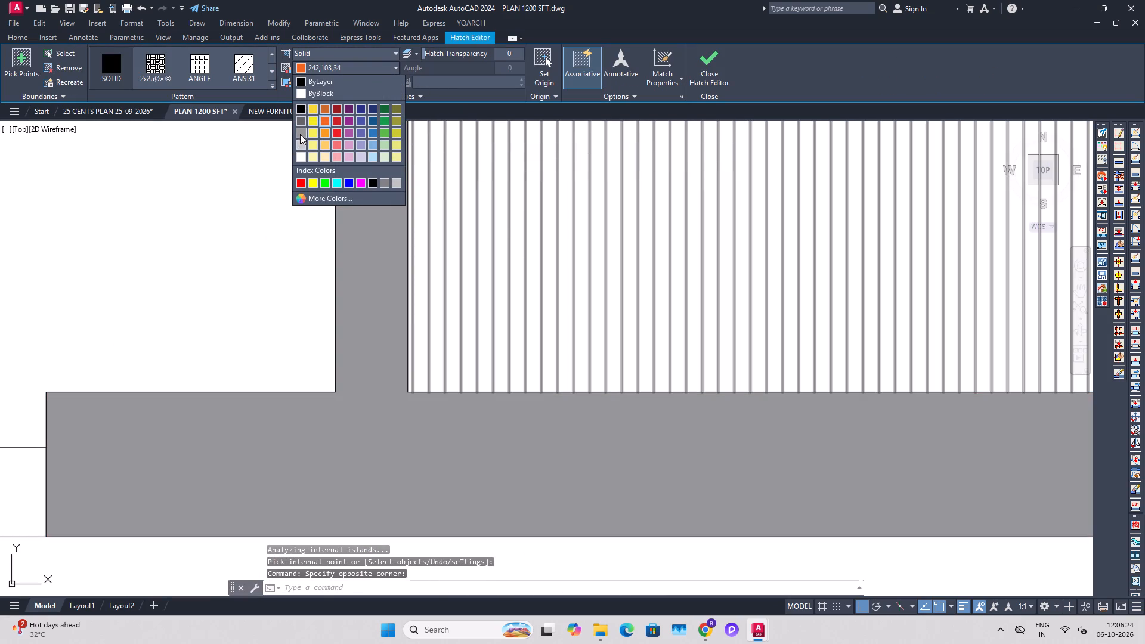
click(299, 141)
drag(432, 55, 500, 70)
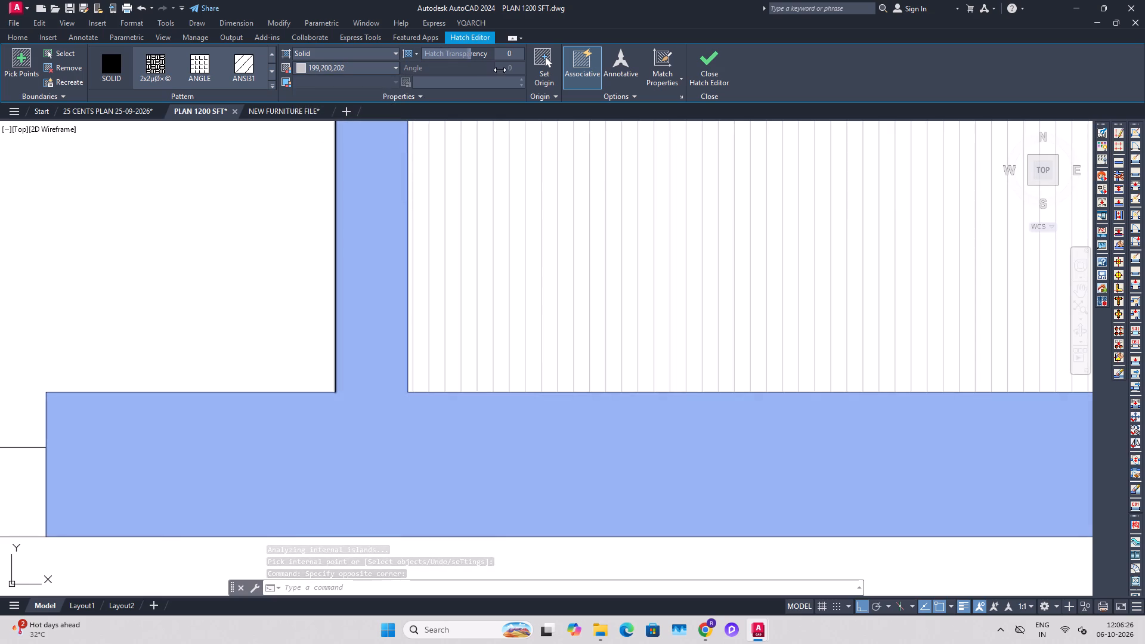
drag(500, 70, 494, 73)
key(Escape)
key(Escape)
scroll(479, 280, down, 7)
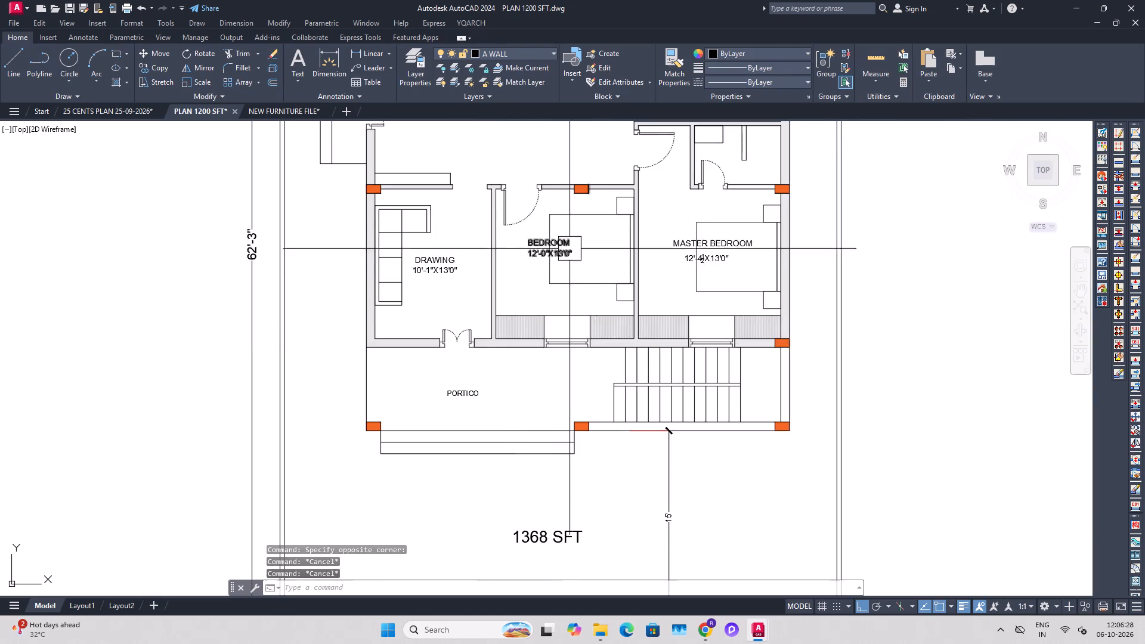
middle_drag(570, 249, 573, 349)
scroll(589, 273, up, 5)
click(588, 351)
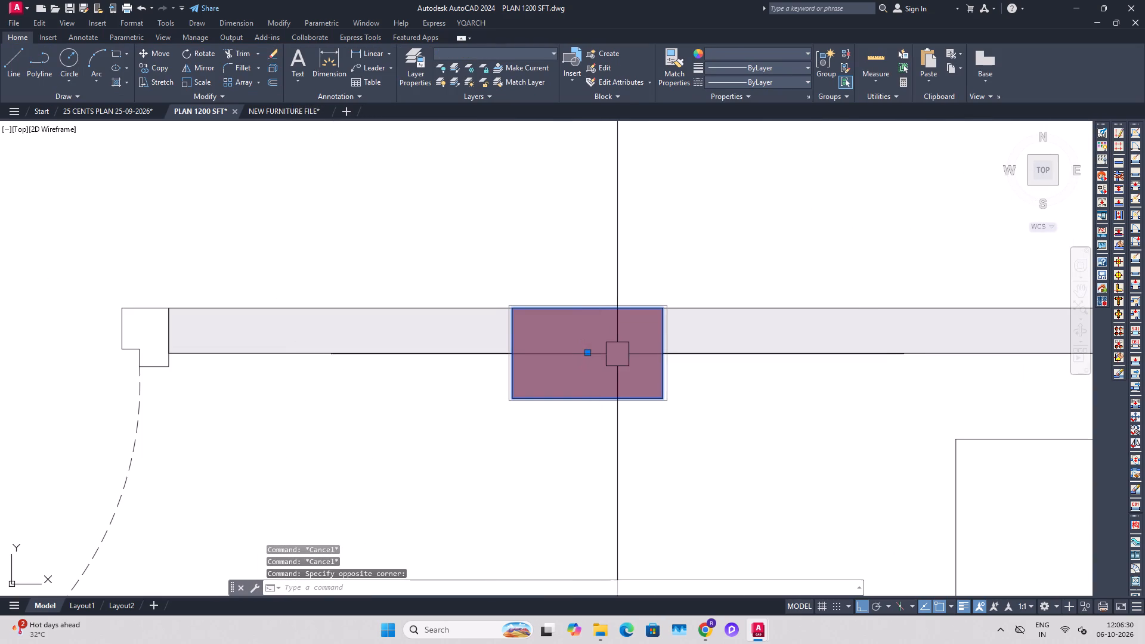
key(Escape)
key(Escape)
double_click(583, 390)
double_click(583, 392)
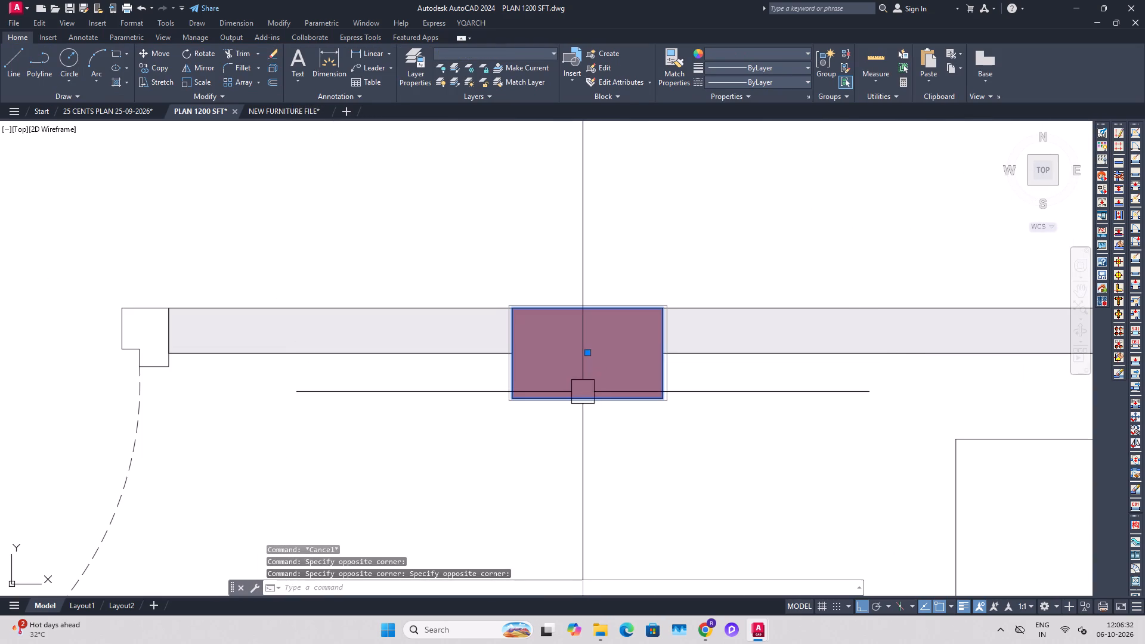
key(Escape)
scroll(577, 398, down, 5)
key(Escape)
Save the drawing with the hatched walls.
middle_drag(658, 333, 632, 296)
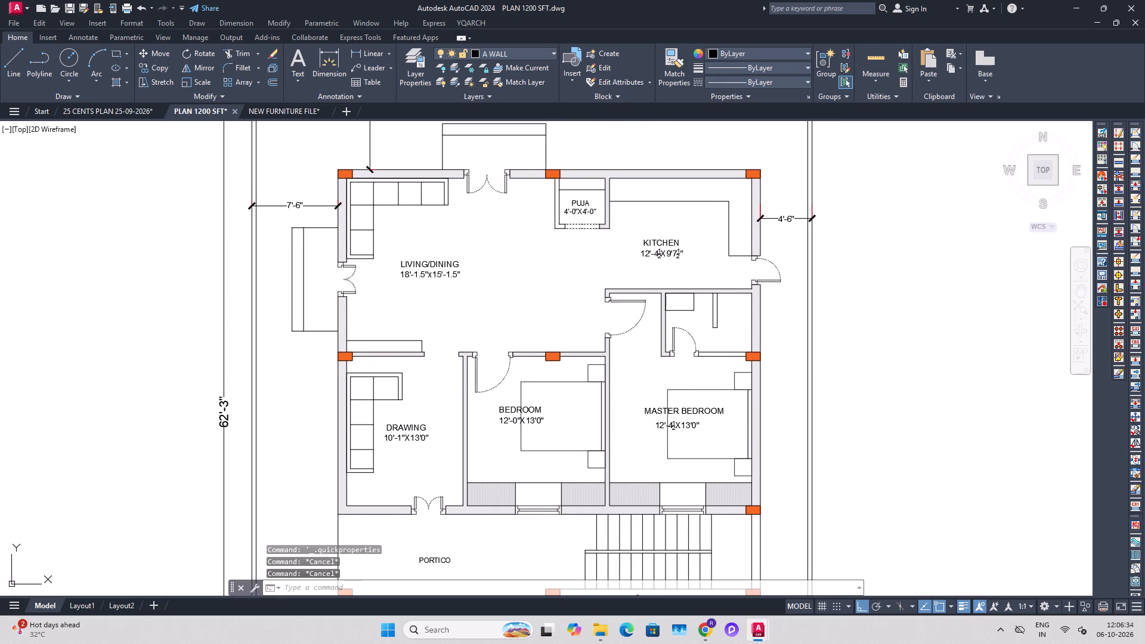
key(ctrl+s)
Copy the four-burner stove and the sink from the NEW FURNITURE FILE drawing.
middle_drag(729, 426, 695, 462)
middle_drag(654, 304, 655, 377)
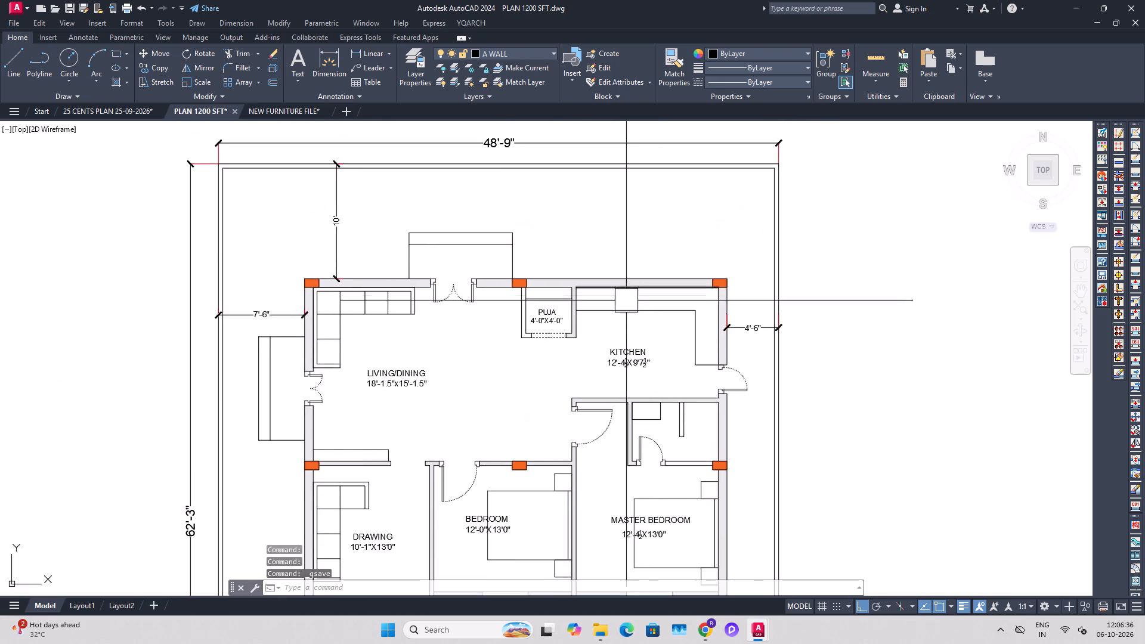
scroll(618, 338, down, 1)
middle_drag(609, 320, 598, 387)
key(Escape)
click(292, 104)
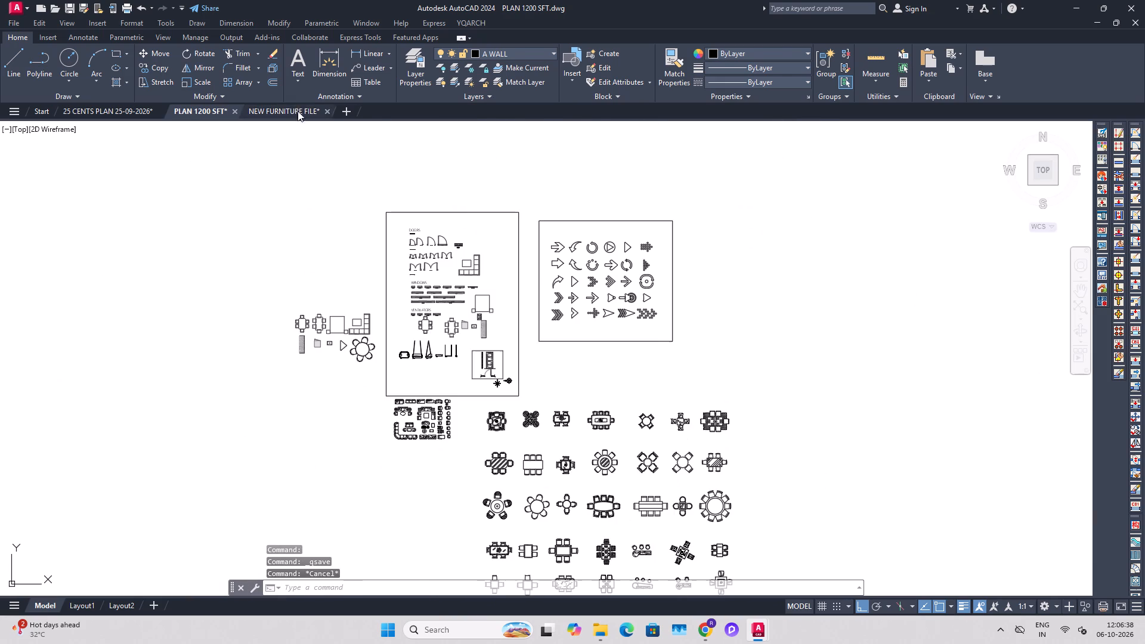
scroll(426, 286, up, 2)
scroll(424, 338, up, 2)
scroll(496, 388, down, 1)
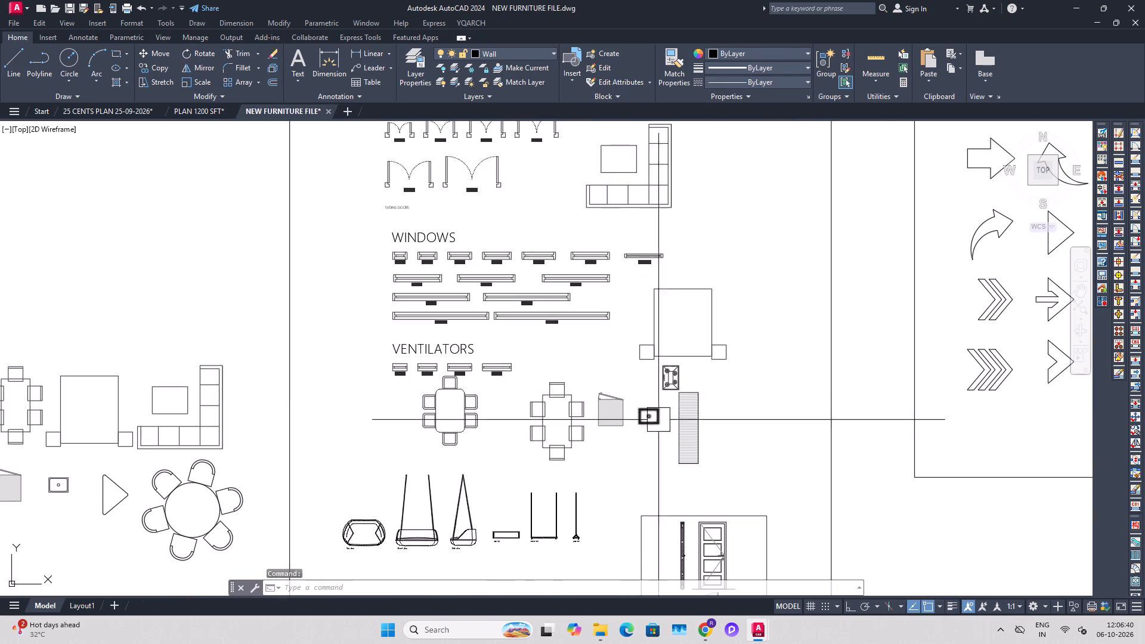
scroll(645, 411, up, 2)
click(730, 324)
click(681, 405)
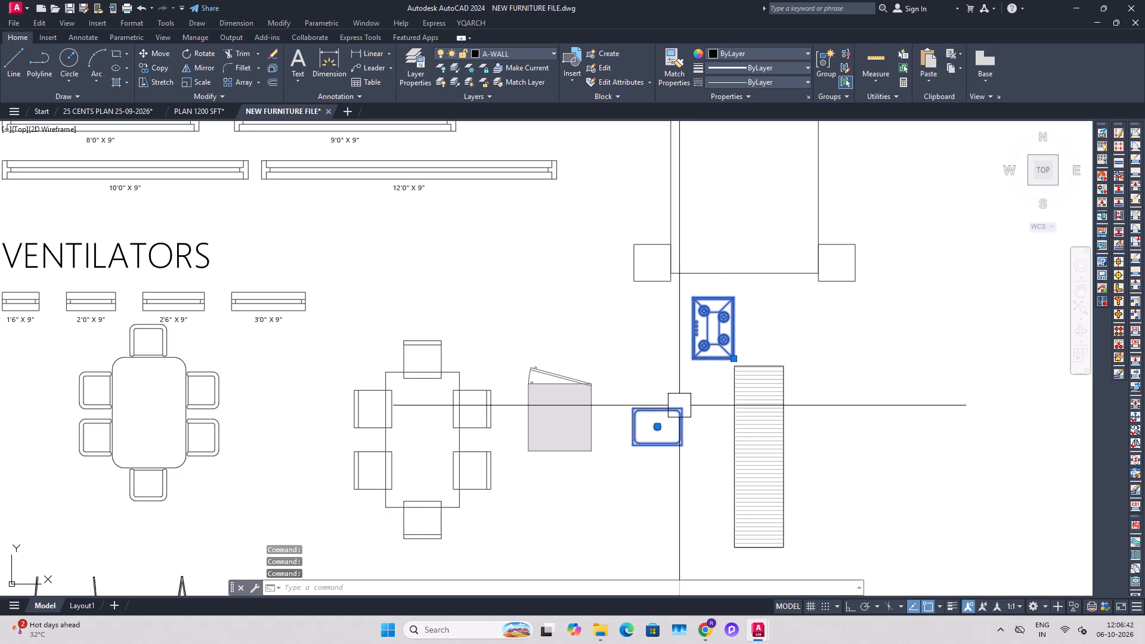
key(ctrl+c)
Paste the stove and sink into the kitchen of the PLAN 1200 SFT drawing.
click(197, 111)
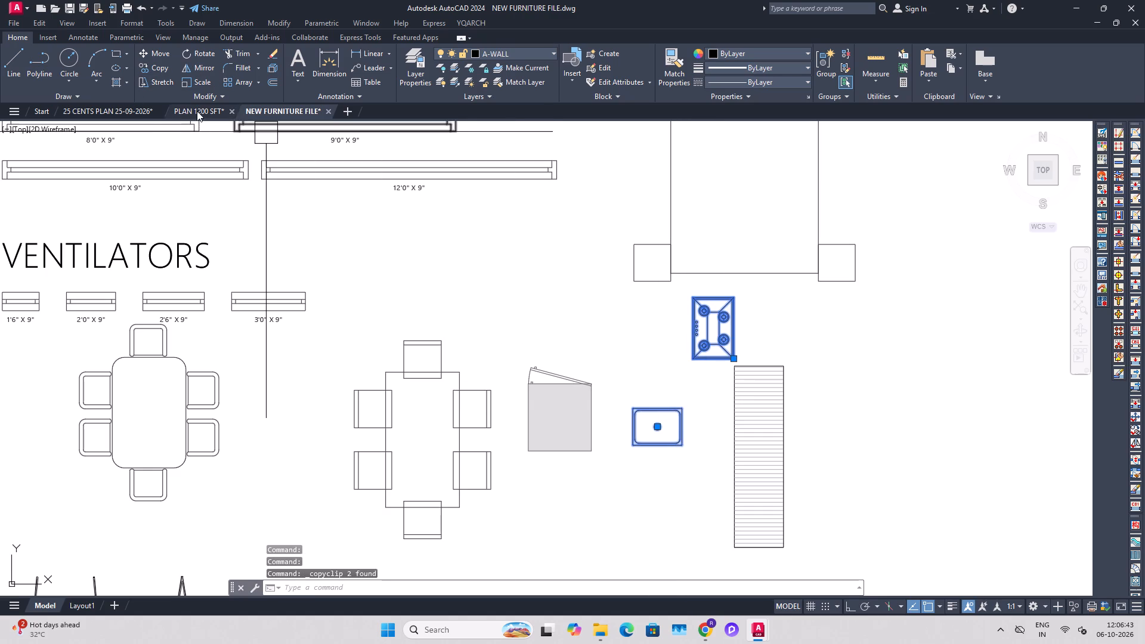
key(ctrl+v)
scroll(605, 414, up, 3)
click(500, 521)
key(Escape)
Rotate the stove 90 degrees so its knobs face away from the rear wall.
click(601, 374)
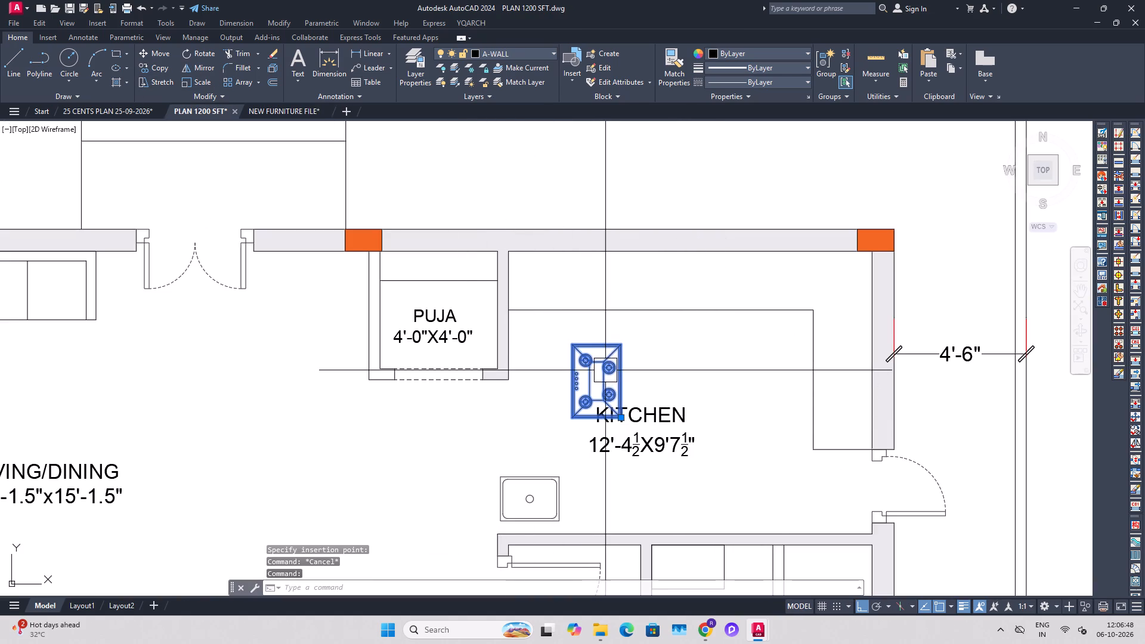
text(RO)
key(space)
click(608, 369)
click(613, 292)
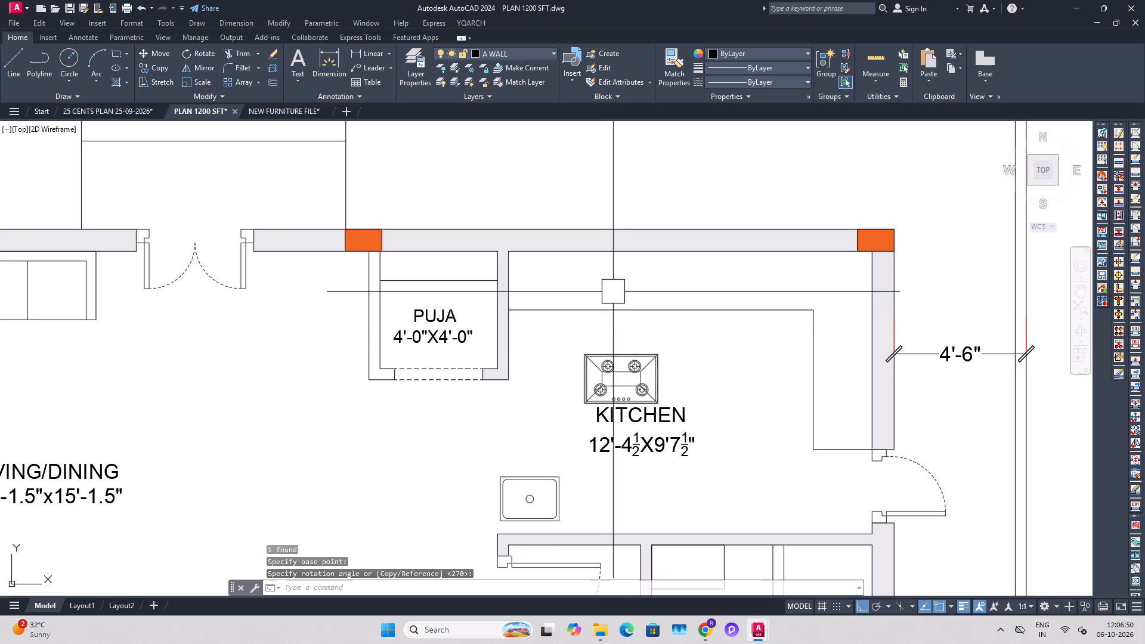
Move the stove onto the kitchen's rear counter, its knob side on the counter's front edge, nearer the counter's middle.
click(620, 352)
key(m)
key(space)
click(715, 403)
click(702, 310)
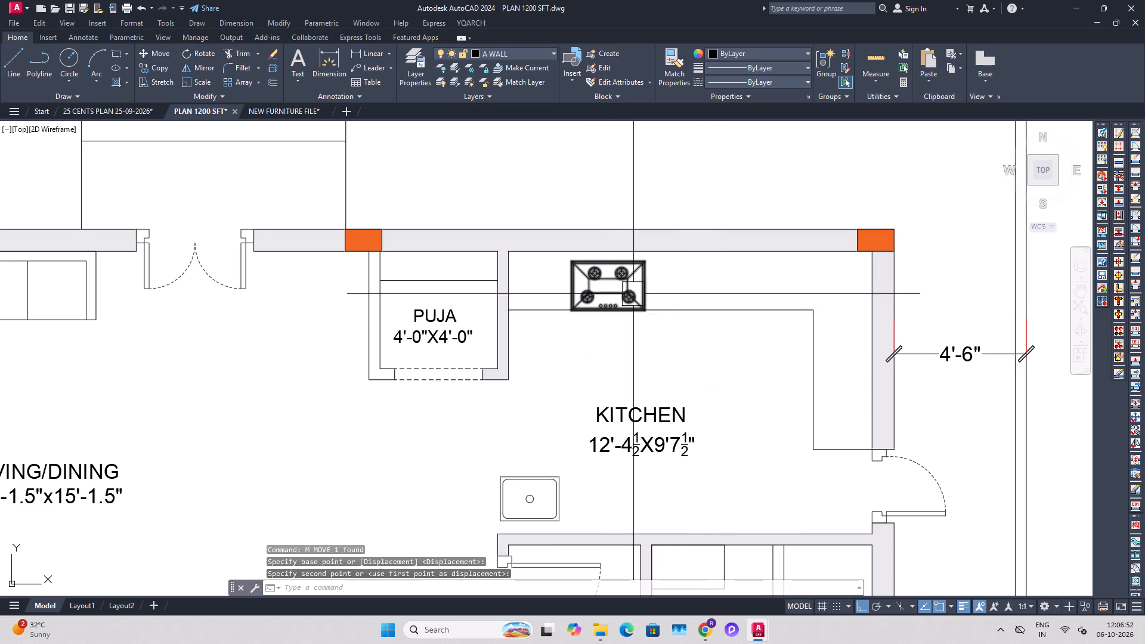
click(633, 294)
key(m)
key(space)
click(645, 338)
click(676, 336)
Rotate the sink 90 degrees.
click(544, 486)
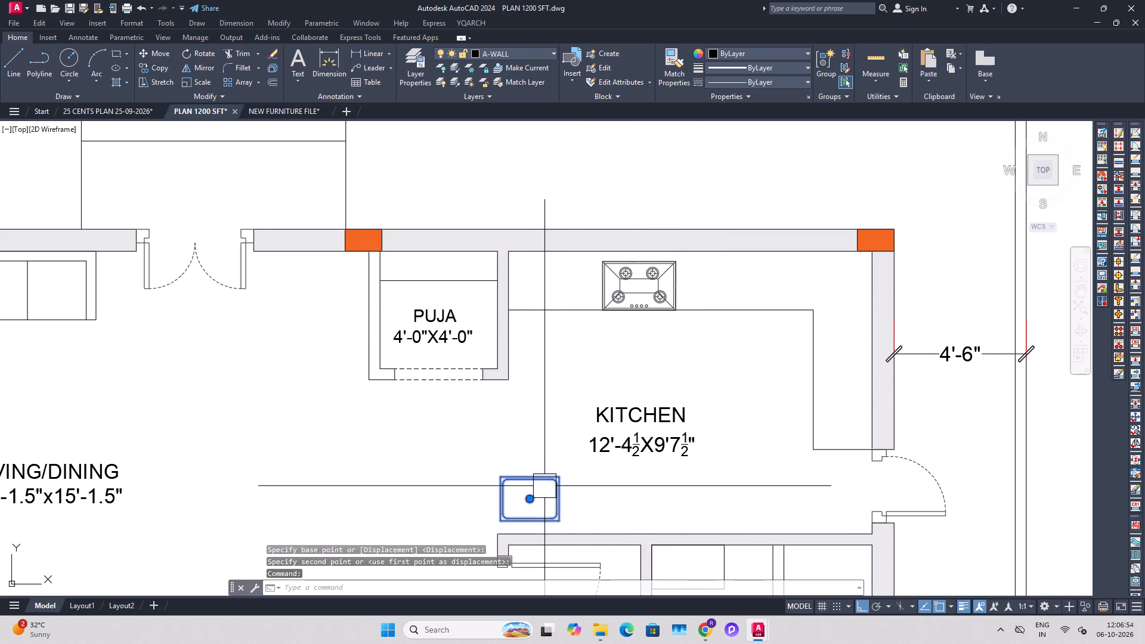
key(r)
key(o)
key(space)
click(548, 484)
click(550, 425)
Move the sink to the end of the side counter beside the kitchen's outer door.
click(546, 478)
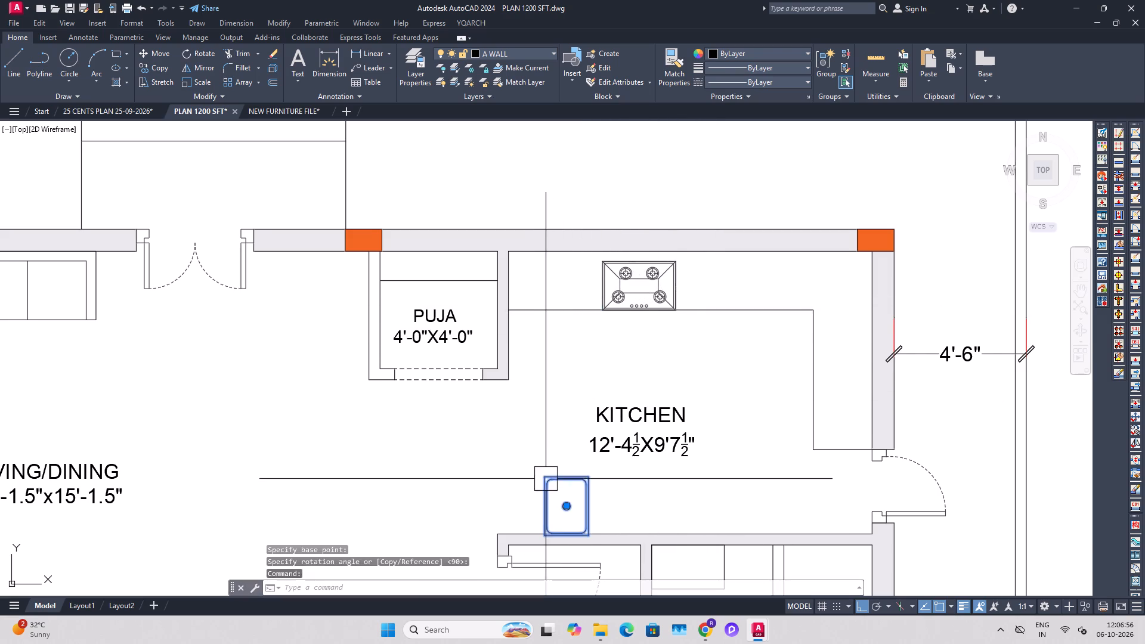
key(m)
key(space)
click(595, 540)
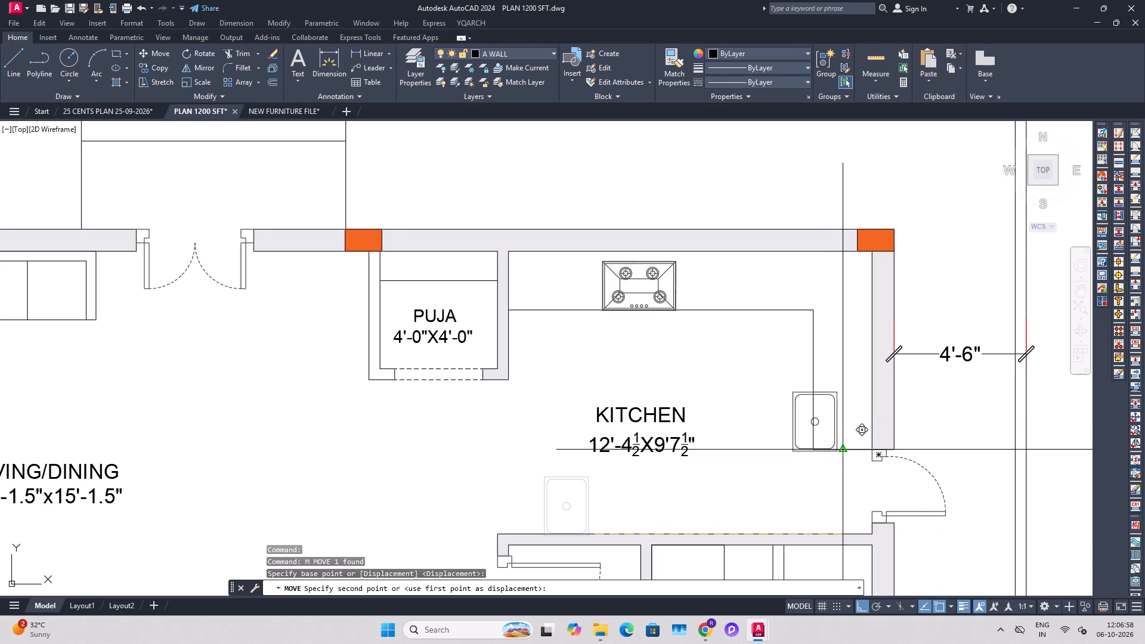
click(856, 448)
key(Escape)
Shift the sink towards the outer wall so it sits within the width of the side counter.
scroll(849, 427, up, 3)
click(852, 407)
scroll(840, 402, down, 2)
key(m)
key(space)
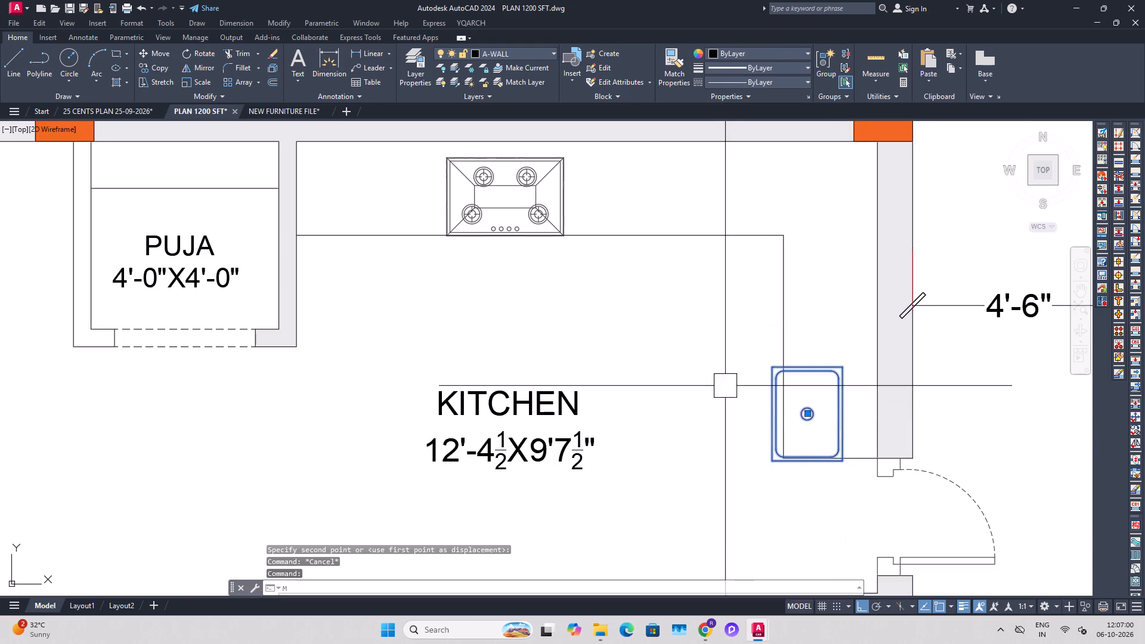
click(723, 383)
click(744, 380)
click(844, 381)
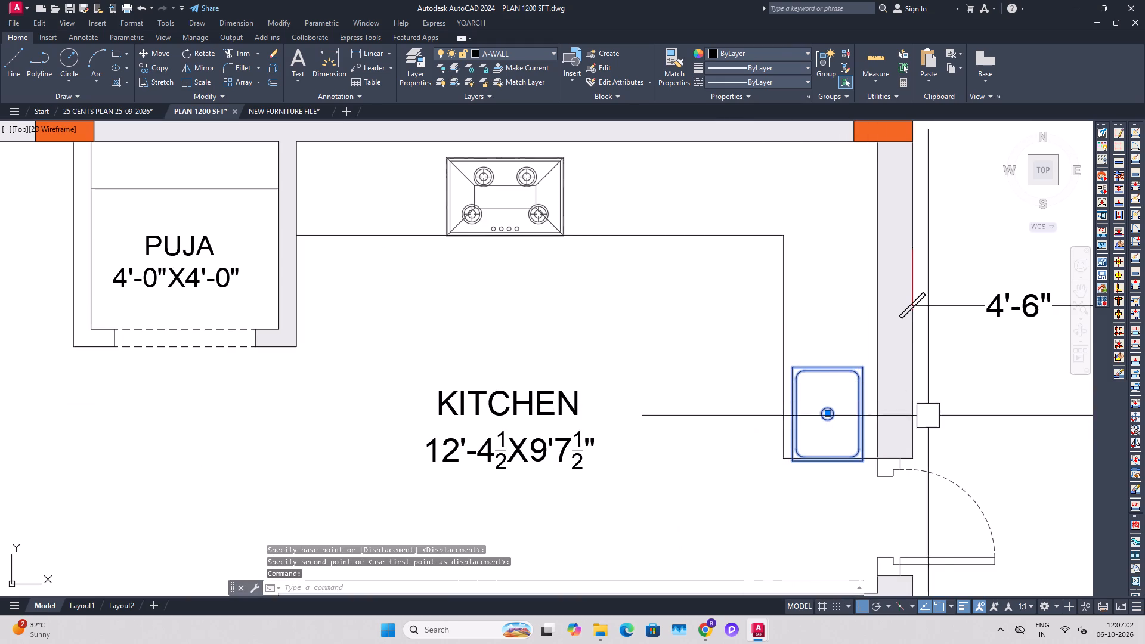
Adjust the sink along the side counter so its short edge lines up with the counter's end.
text(M)
key(space)
click(939, 431)
click(940, 410)
key(Escape)
scroll(840, 434, up, 2)
click(840, 442)
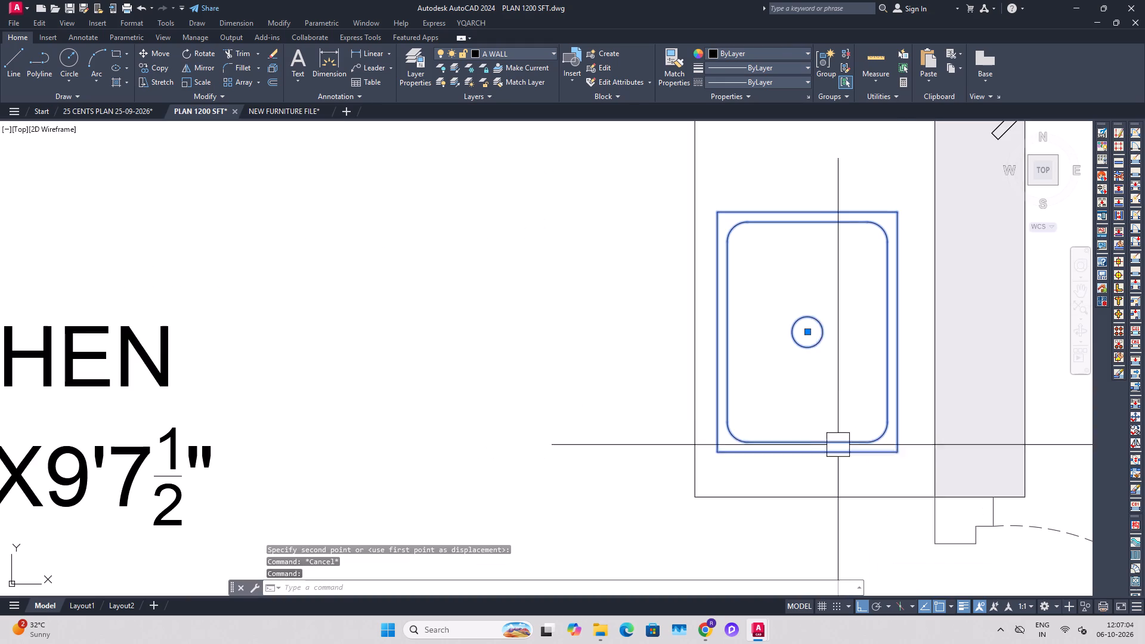
middle_drag(813, 460, 807, 445)
key(m)
key(space)
click(894, 441)
click(893, 484)
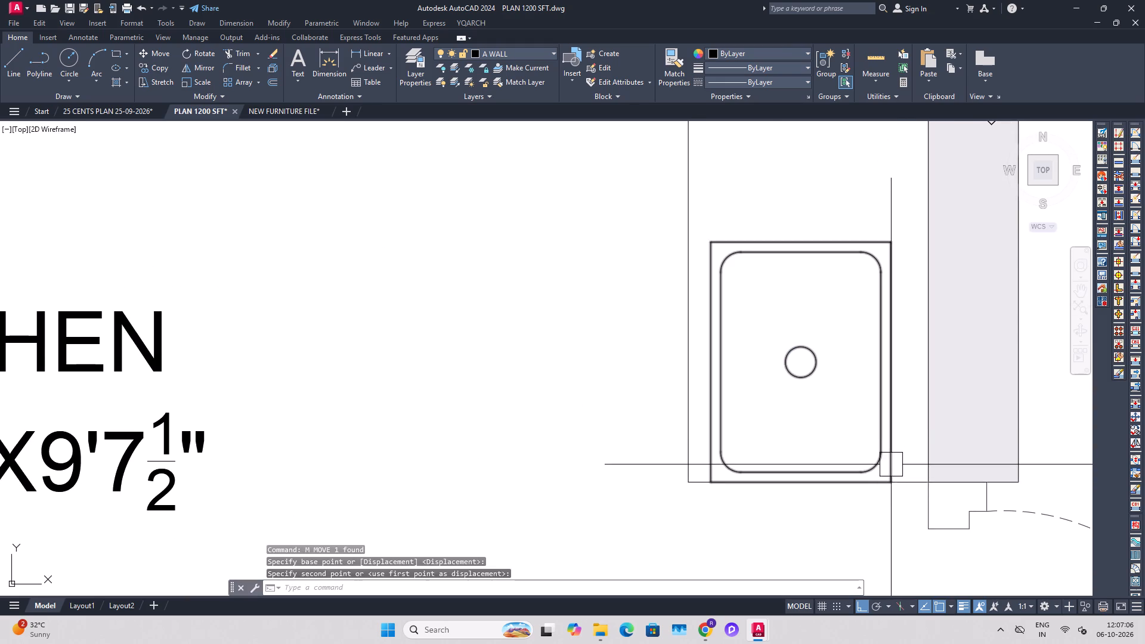
Move the sink along the side counter away from the counter's door end, then save the drawing.
click(891, 463)
scroll(888, 475, down, 1)
key(m)
key(space)
click(875, 521)
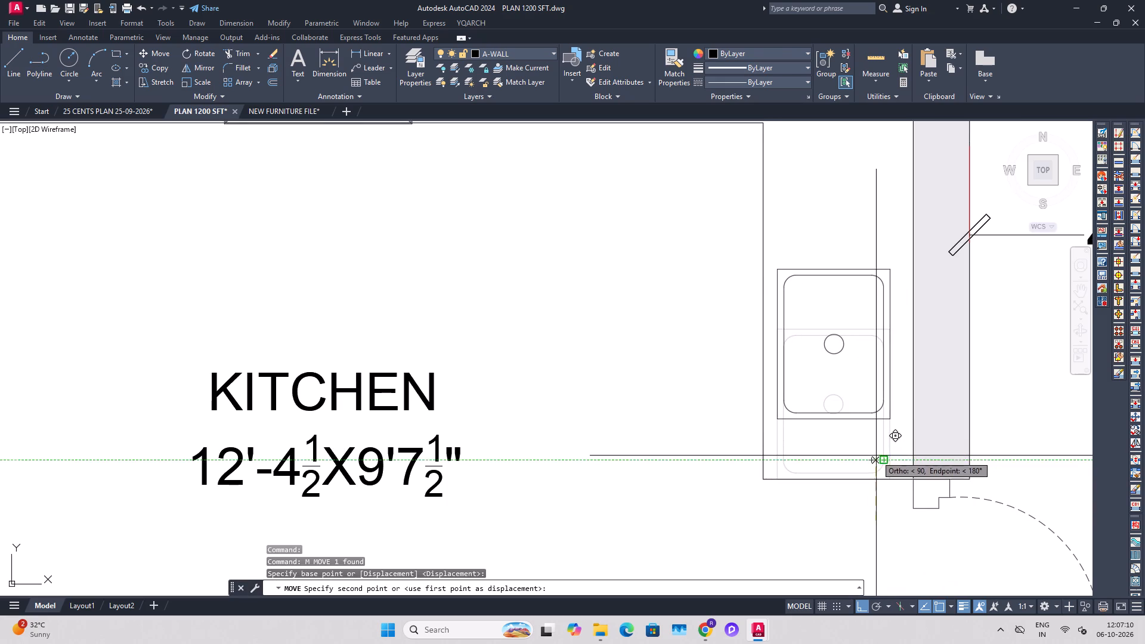
click(877, 453)
key(Escape)
scroll(812, 436, down, 3)
middle_drag(831, 398, 824, 406)
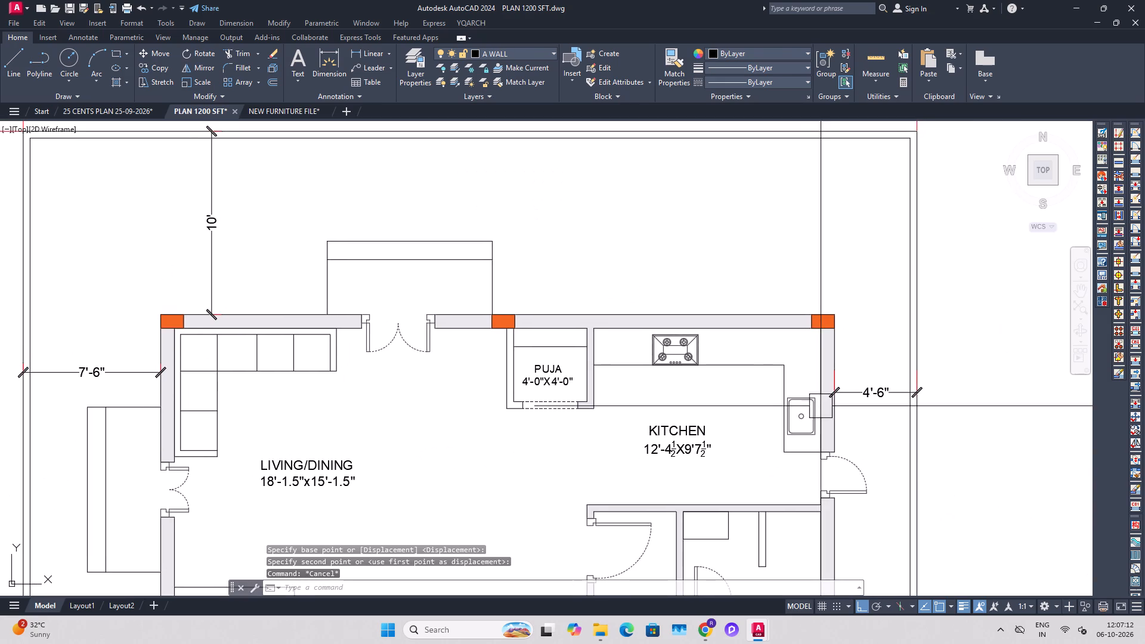
key(ctrl+s)
middle_drag(748, 375, 735, 368)
Fill the L-shaped kitchen counter with a solid hatch around the stove and sink.
key(h)
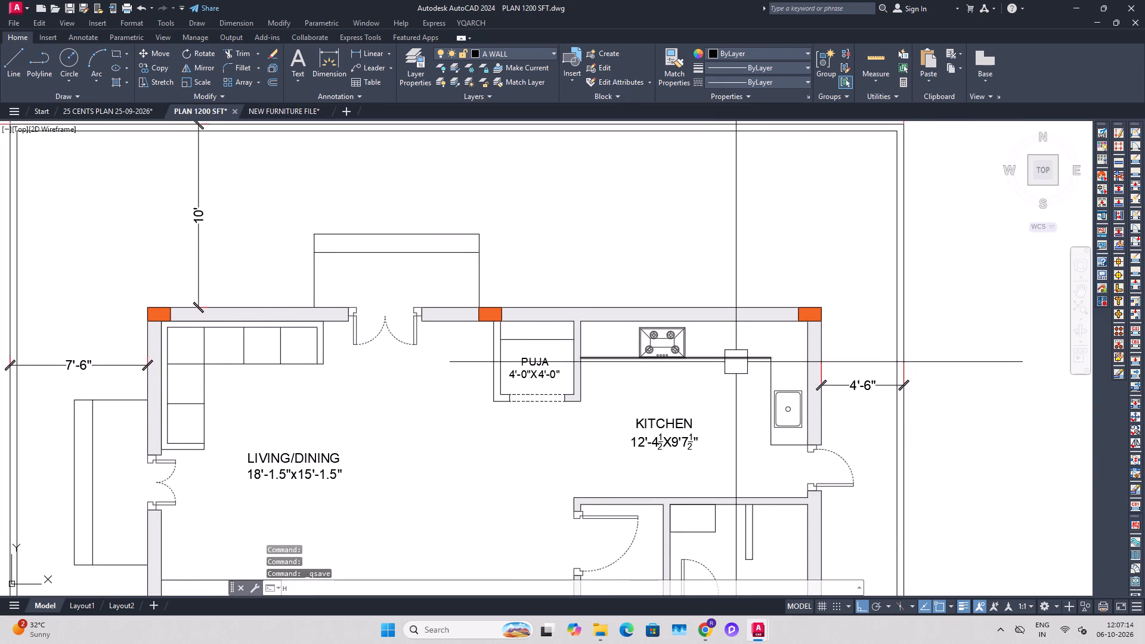
text(A)
key(space)
text(HA)
key(space)
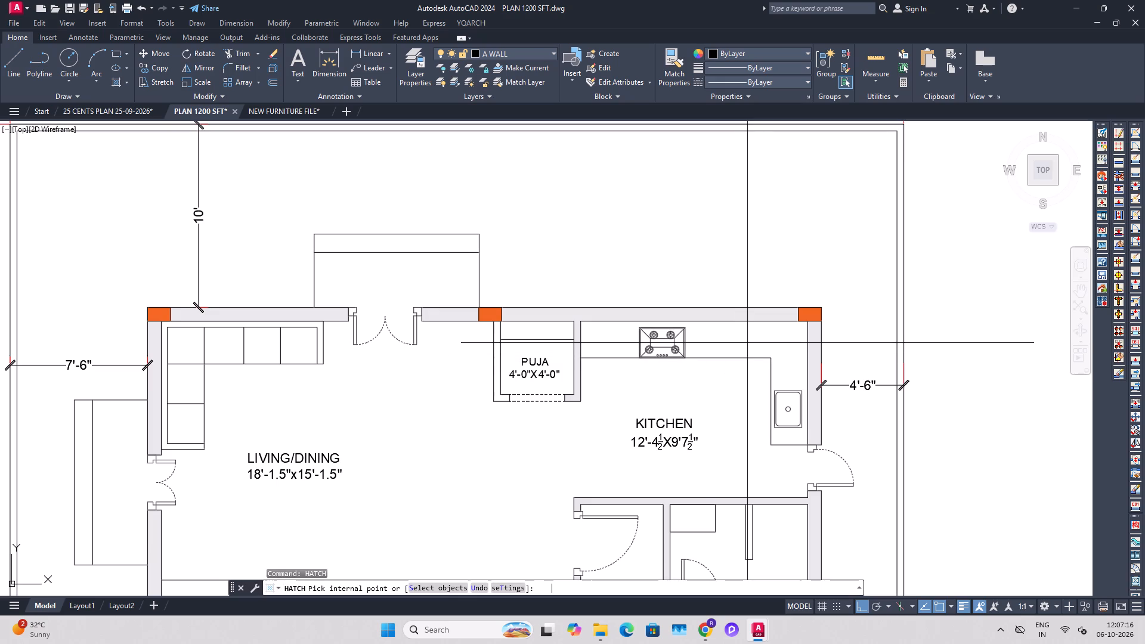
click(738, 343)
key(Escape)
key(Escape)
Change the kitchen counter hatch to light cream 254,234,185, increase its transparency, and save the drawing.
scroll(787, 339, up, 2)
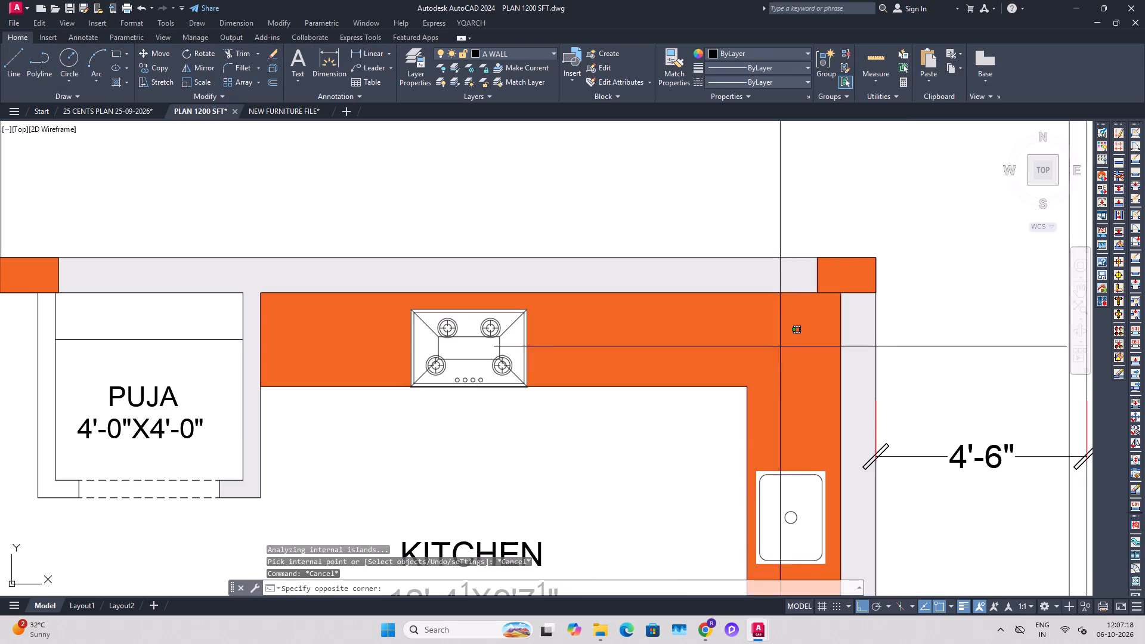
click(780, 346)
click(360, 70)
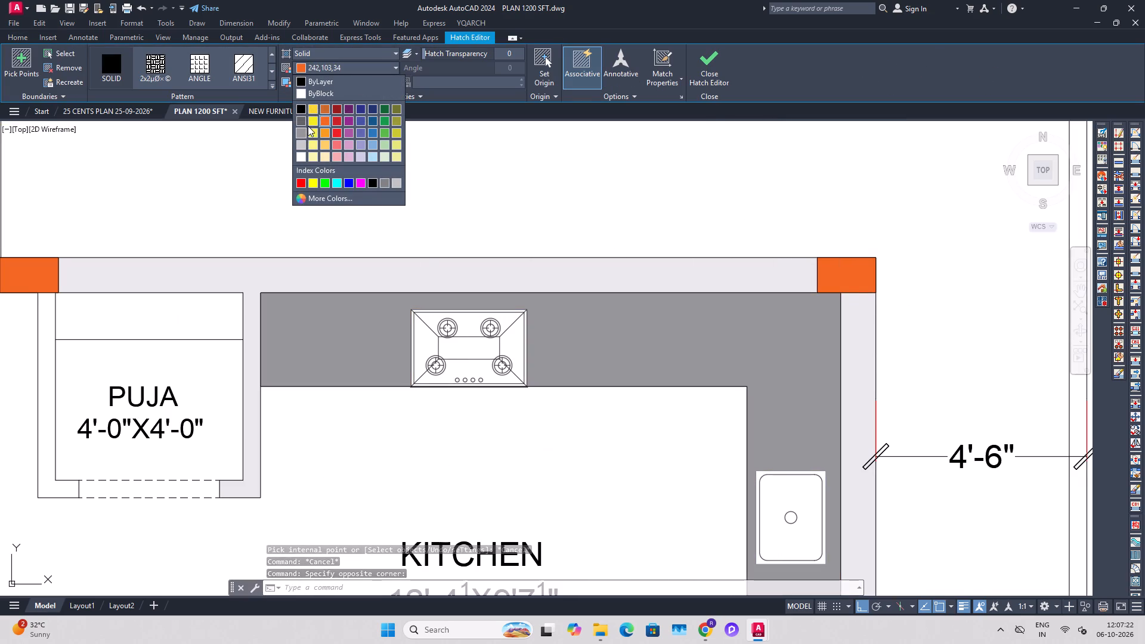
click(324, 156)
drag(438, 52, 494, 66)
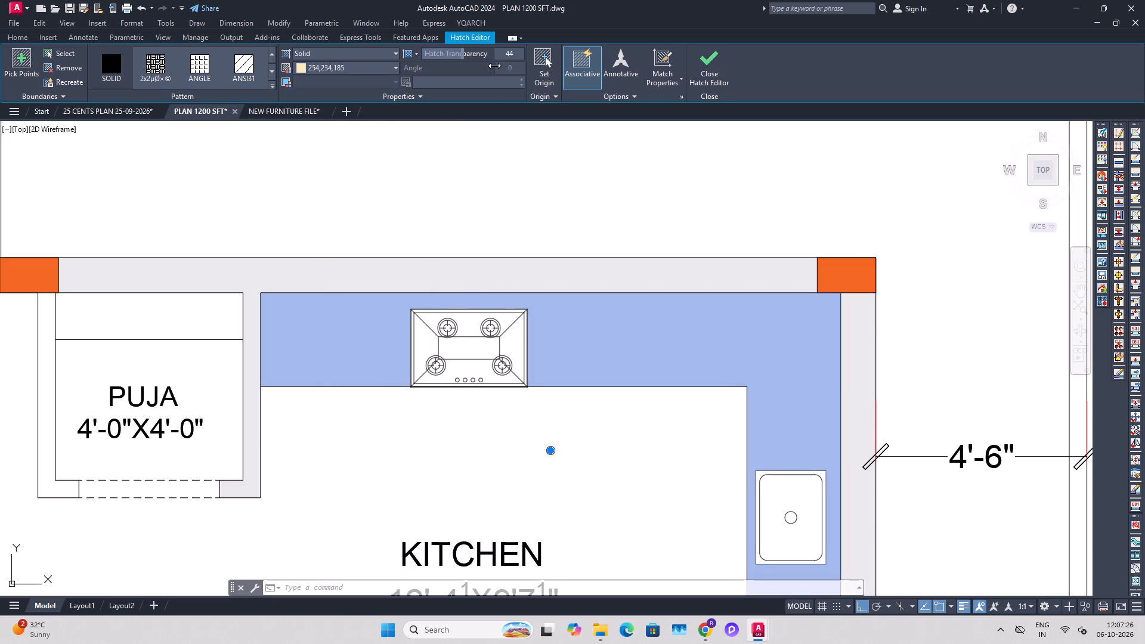
drag(494, 66, 505, 70)
key(Escape)
key(Escape)
key(Escape)
key(Escape)
scroll(578, 399, down, 2)
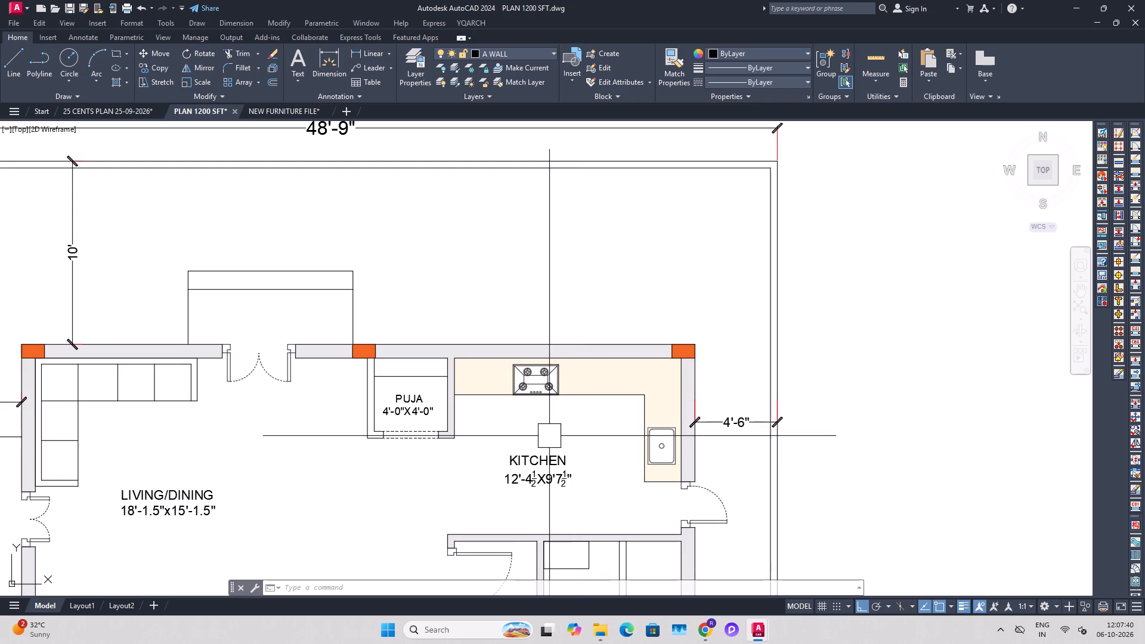
scroll(577, 308, down, 1)
middle_drag(541, 397, 590, 336)
key(Escape)
key(Escape)
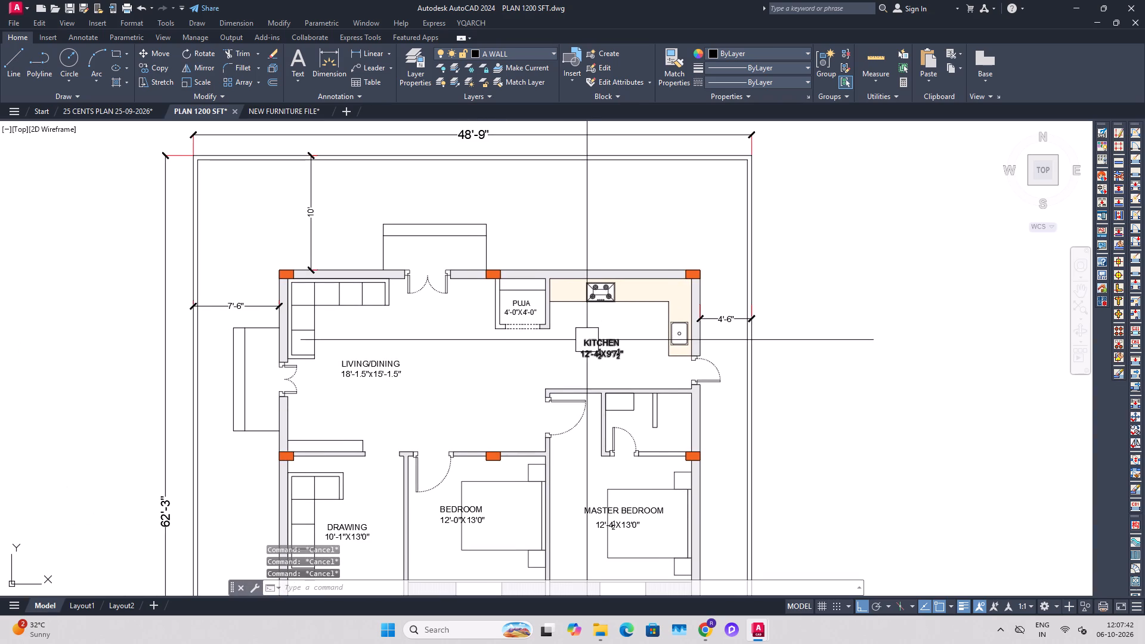
key(ctrl+s)
Fill the low unit along the living/dining wall above the drawing room with a solid hatch.
middle_drag(419, 401, 474, 381)
text(HA)
key(space)
click(402, 425)
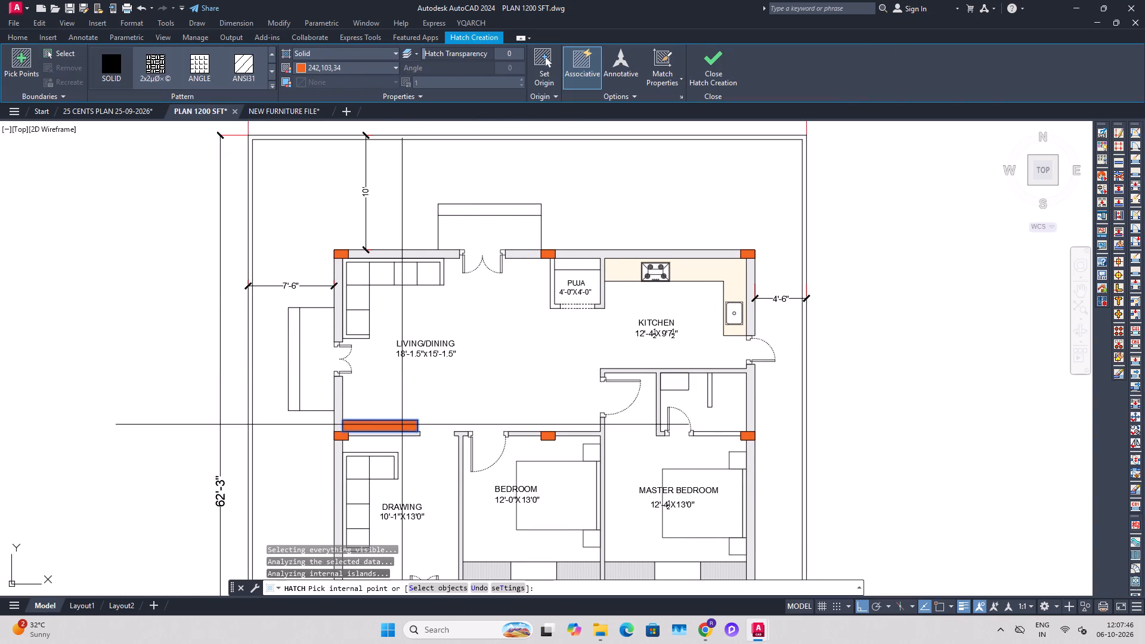
key(Escape)
key(Escape)
Match the living/dining unit's hatch properties to the kitchen counter hatch and save the drawing.
key(m)
key(a)
key(space)
scroll(700, 256, up, 2)
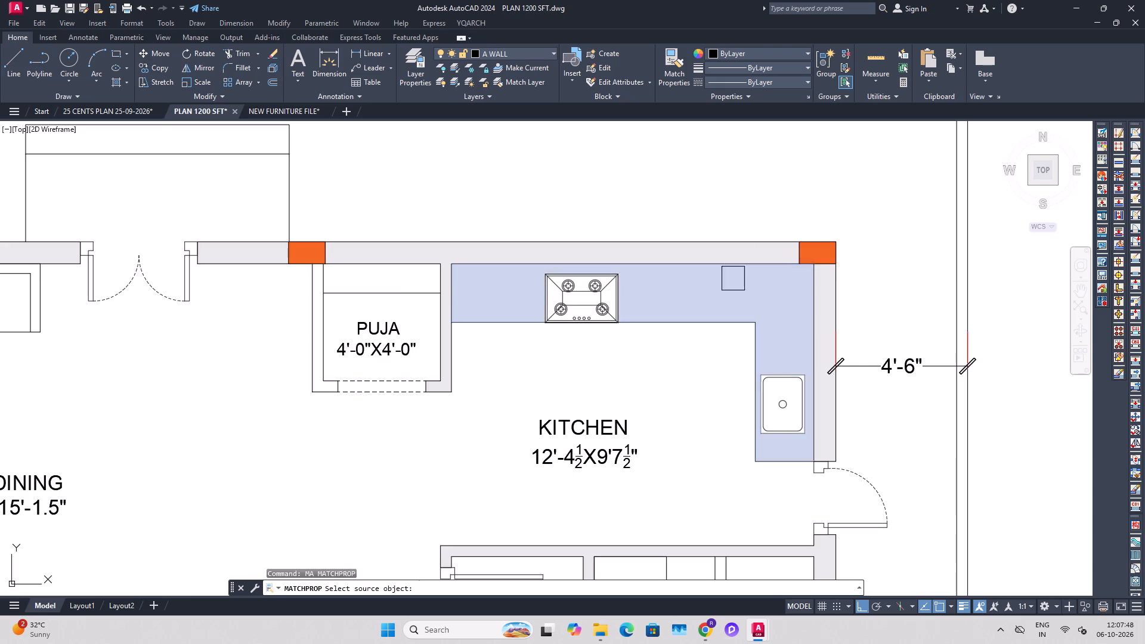
click(733, 278)
scroll(756, 289, down, 1)
middle_drag(383, 389, 500, 301)
scroll(343, 451, up, 2)
click(355, 459)
key(Escape)
scroll(428, 390, down, 1)
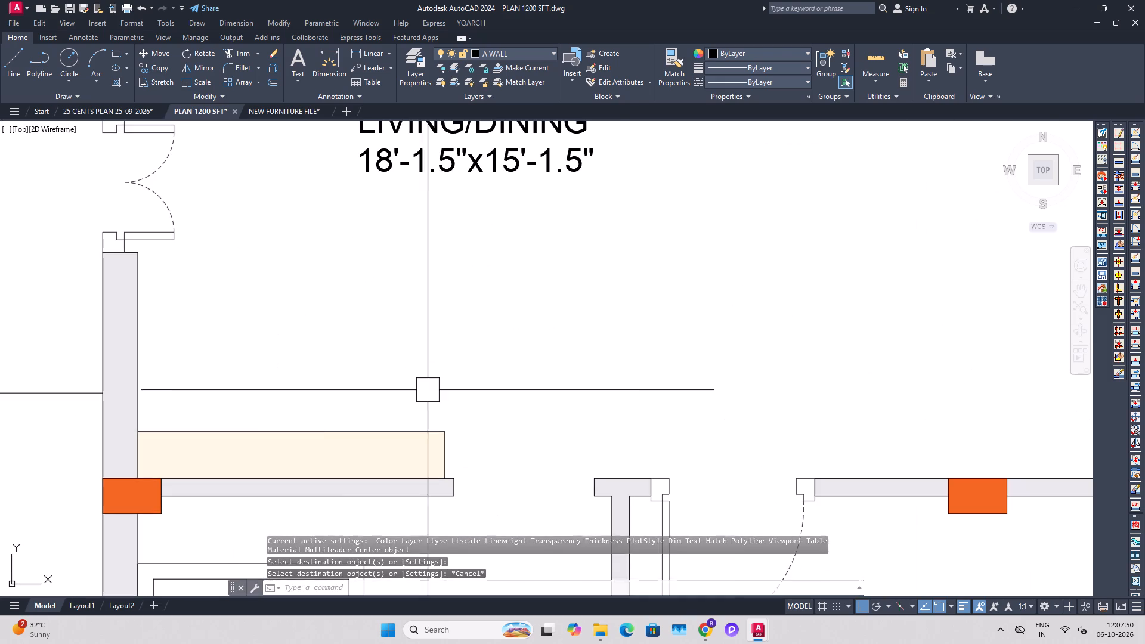
scroll(428, 390, down, 2)
middle_drag(456, 426, 471, 353)
middle_drag(506, 388, 499, 355)
key(Escape)
key(Escape)
key(Escape)
middle_drag(675, 438, 583, 408)
key(ctrl+s)
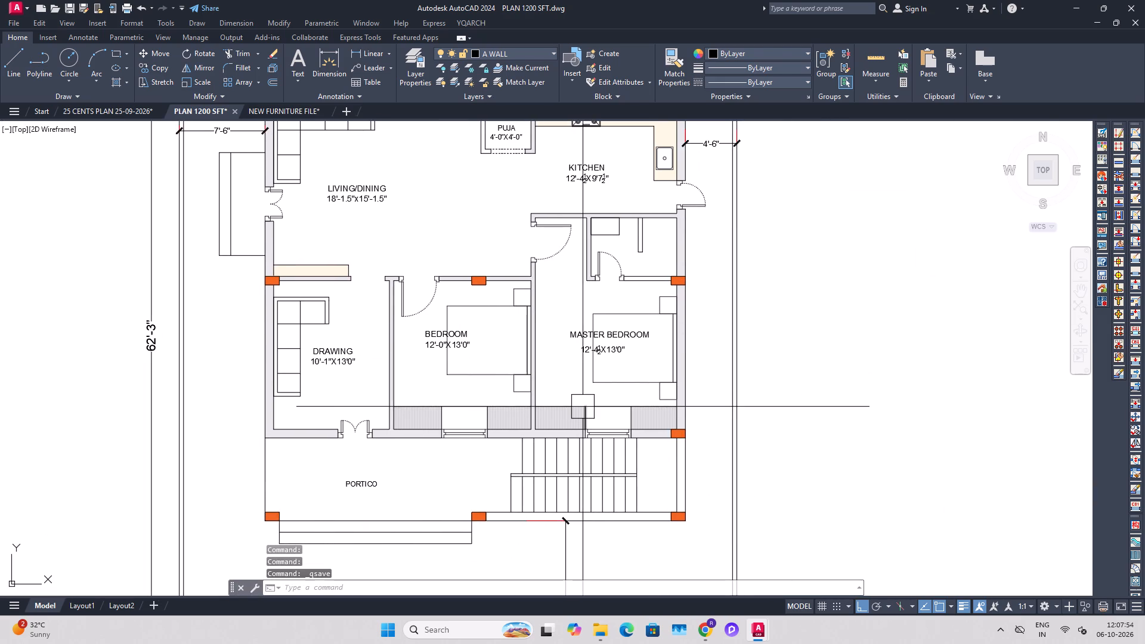
Open the plot preview of the plan sheet and examine the overall layout and the kitchen area.
scroll(597, 398, down, 2)
middle_drag(600, 410, 600, 401)
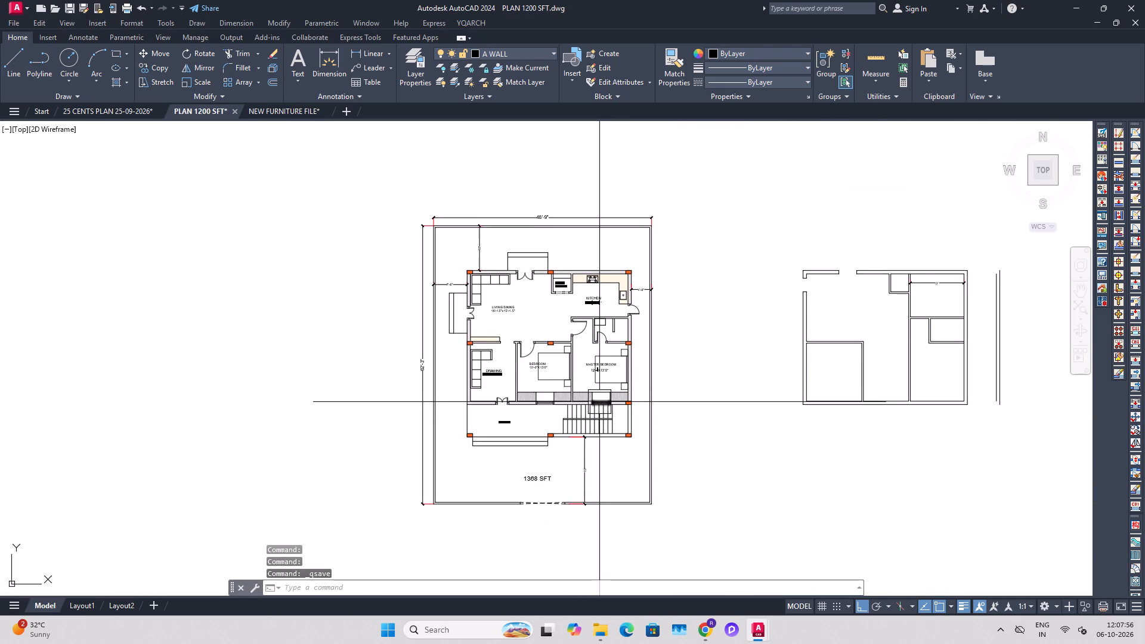
key(ctrl+p)
click(512, 342)
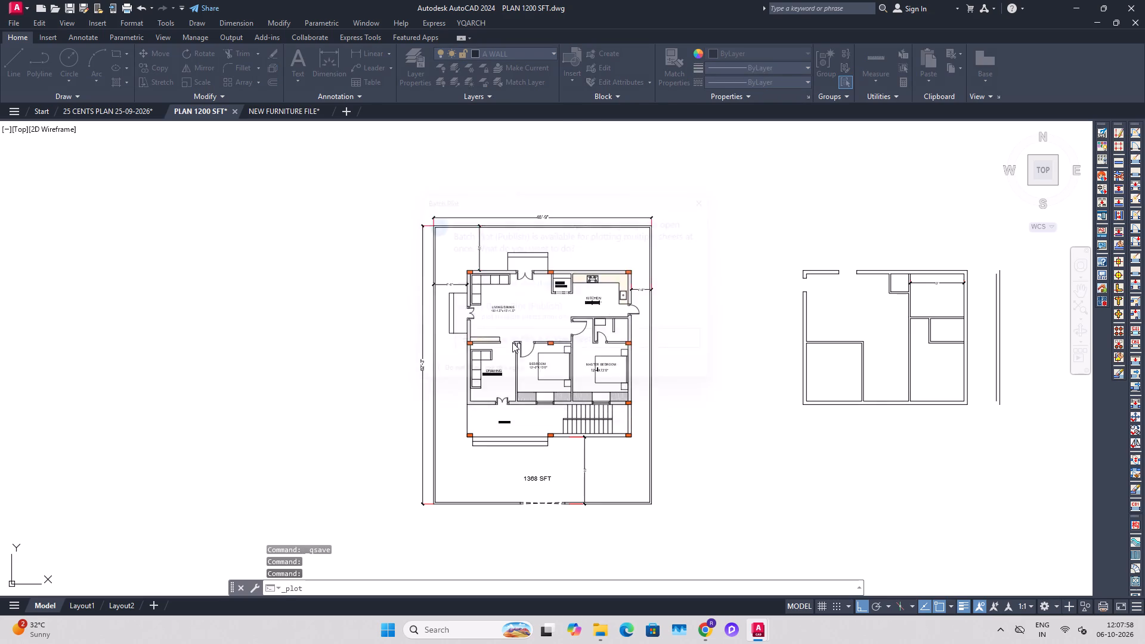
click(385, 469)
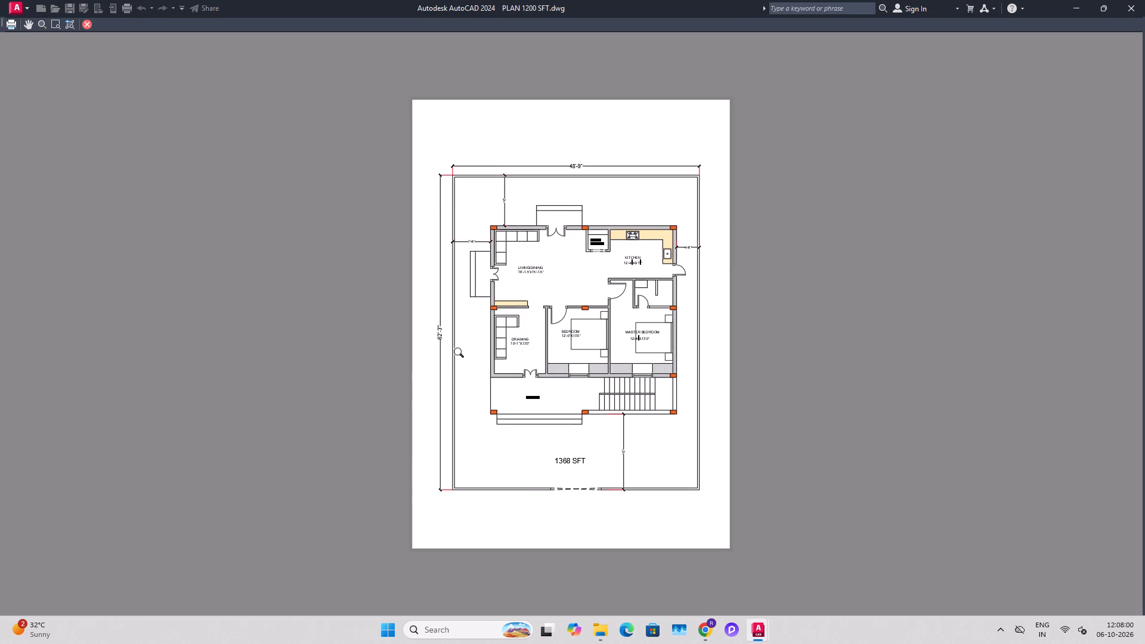
scroll(552, 251, up, 1)
scroll(690, 239, up, 2)
middle_drag(698, 234, 674, 339)
key(Escape)
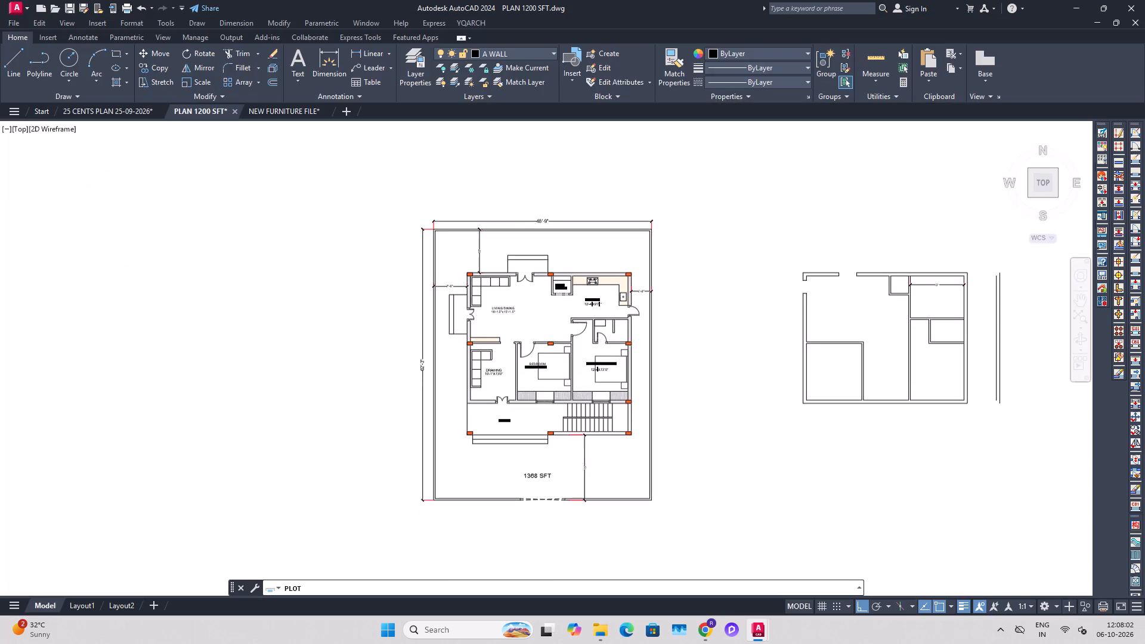
Preview the plot again, examine the rooms, furniture and labels up close, then leave plotting.
click(691, 334)
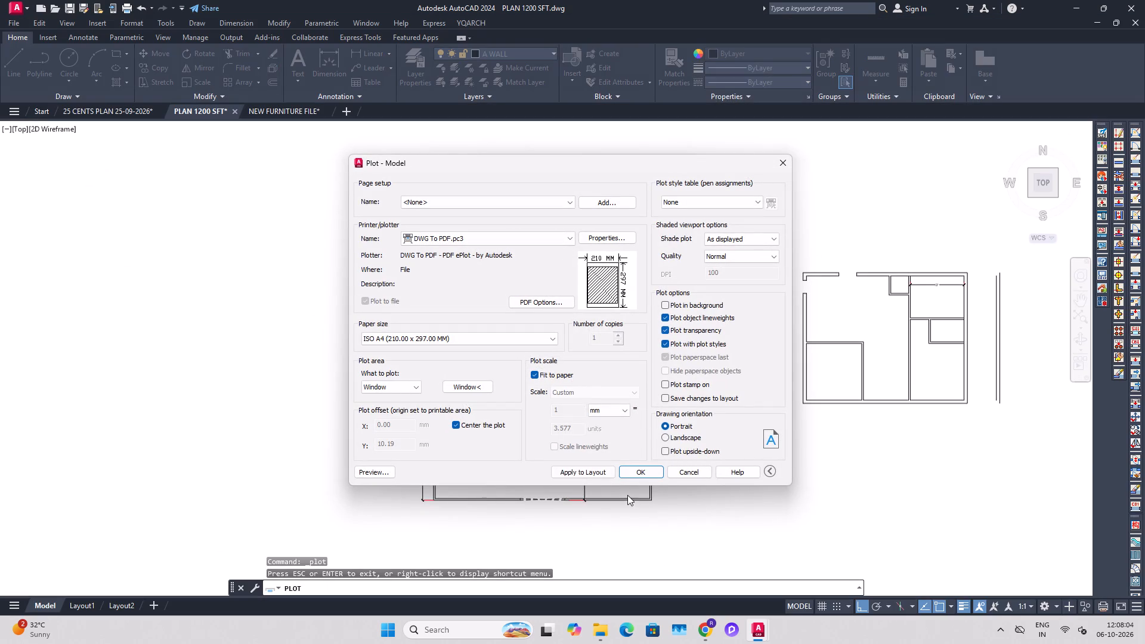
click(372, 469)
scroll(556, 228, up, 1)
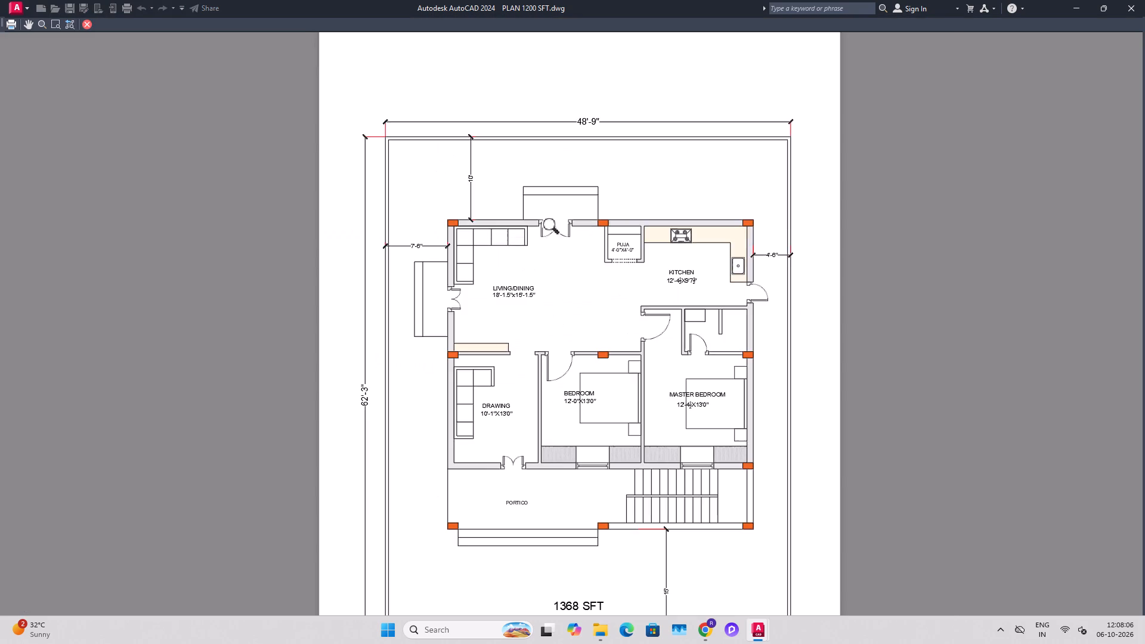
scroll(648, 232, up, 1)
scroll(754, 234, up, 1)
middle_drag(716, 395, 685, 312)
scroll(680, 306, down, 1)
middle_drag(729, 423, 684, 368)
scroll(637, 270, up, 1)
key(Escape)
key(Escape)
key(Escape)
key(Escape)
key(Escape)
scroll(626, 306, up, 3)
key(Escape)
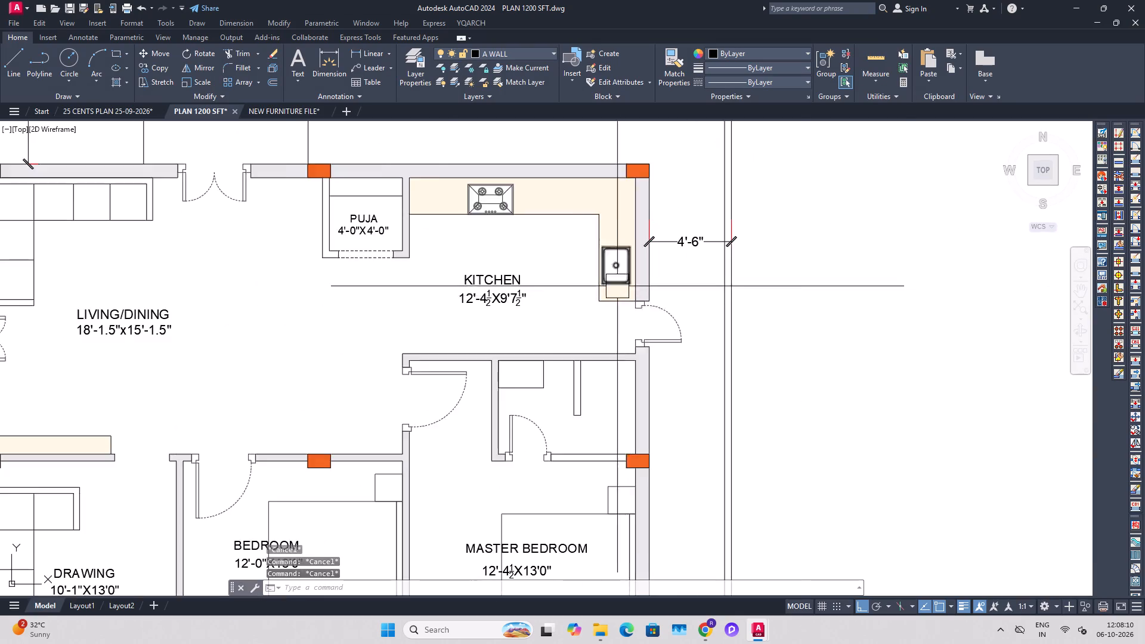
key(Escape)
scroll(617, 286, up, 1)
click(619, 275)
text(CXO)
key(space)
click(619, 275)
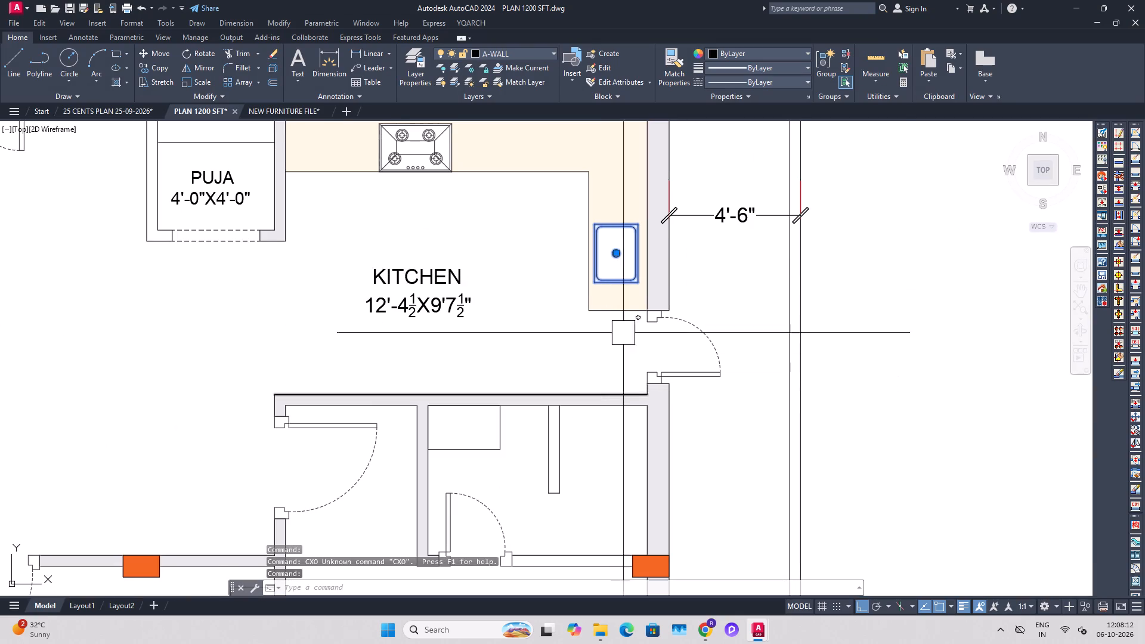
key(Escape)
Copy the kitchen sink straight down to just beyond the end of the side counter.
click(633, 272)
text(CO)
key(space)
click(629, 277)
click(613, 423)
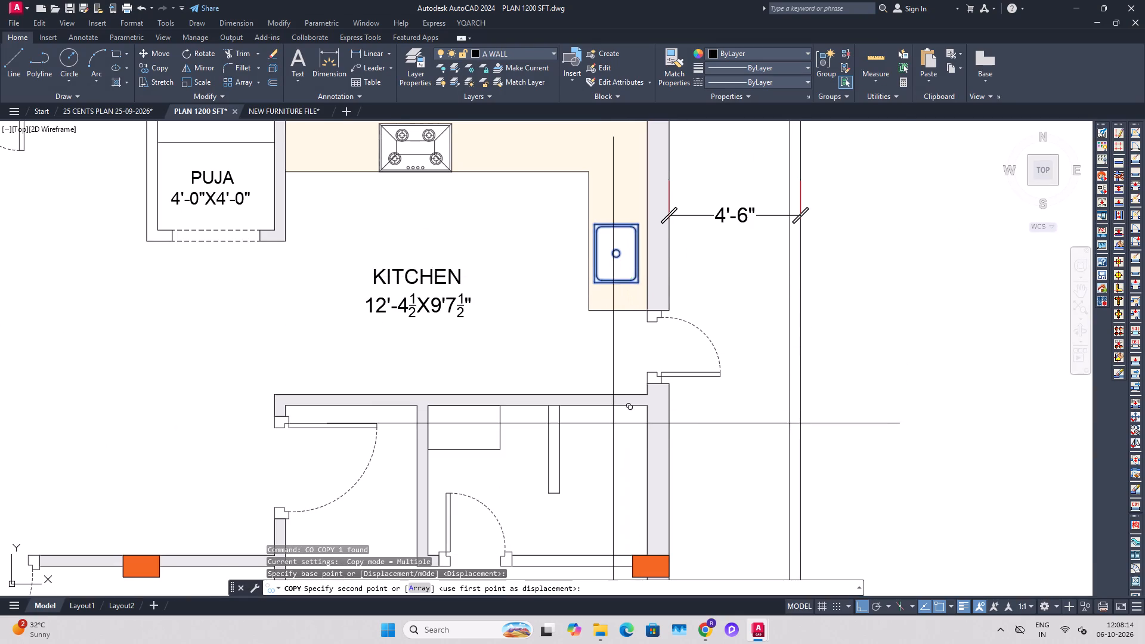
click(606, 509)
key(Escape)
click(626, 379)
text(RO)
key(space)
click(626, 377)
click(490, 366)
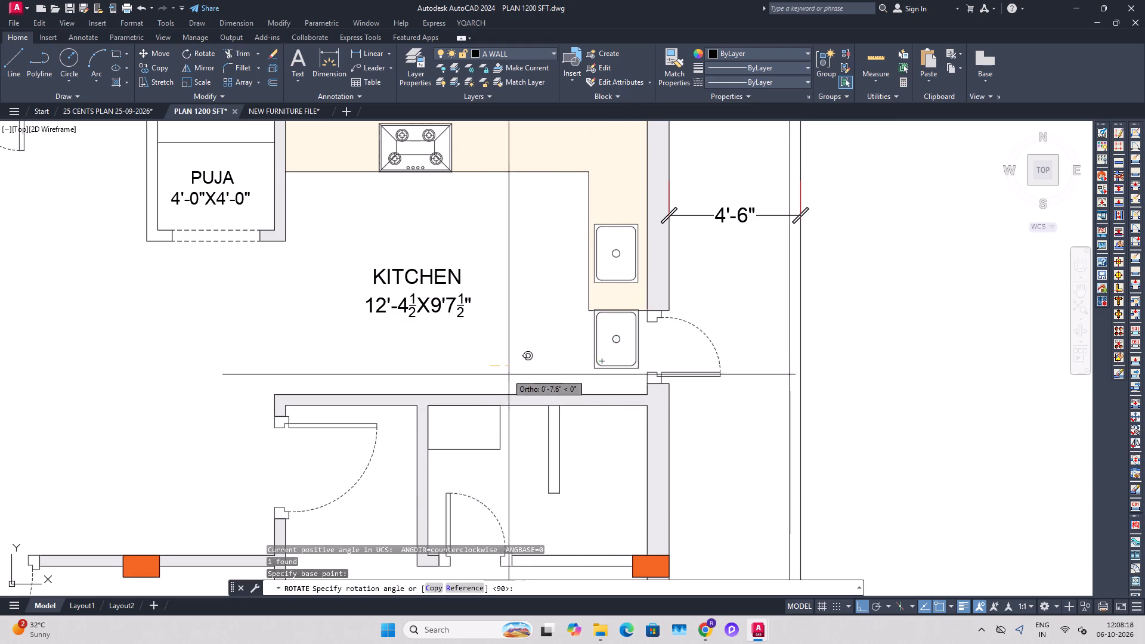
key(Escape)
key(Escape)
Rotate the copied sink 90 degrees so its long side runs horizontally.
click(606, 356)
text(RO)
key(space)
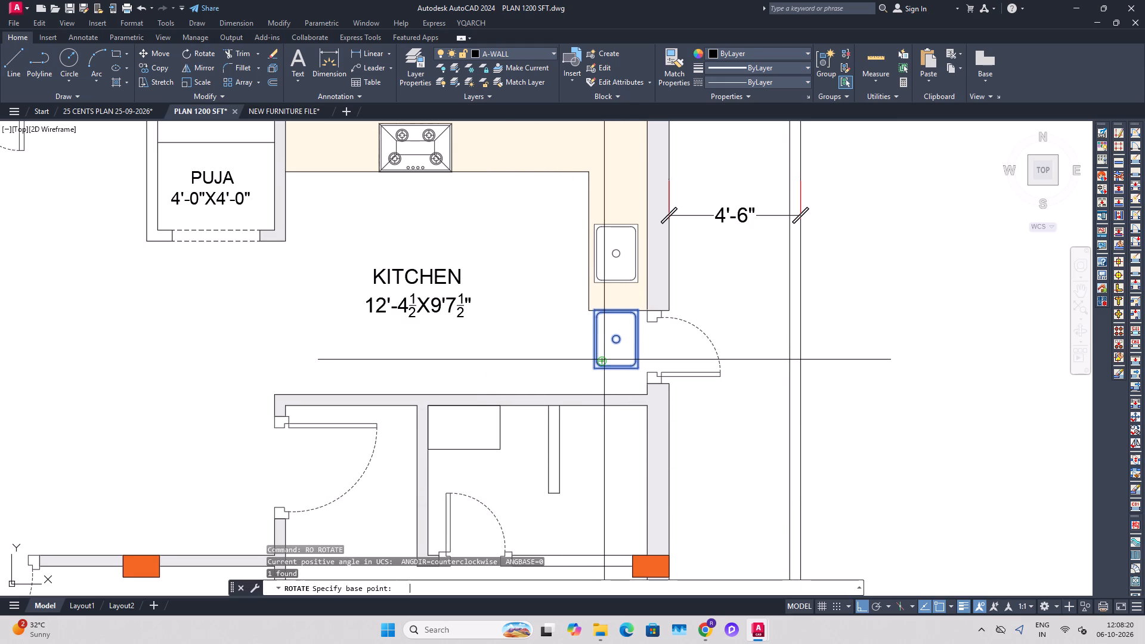
click(604, 364)
click(598, 389)
Move the rotated sink onto the counter in the corner of the toilet below the kitchen, aligned to the counter's lower corner.
click(611, 361)
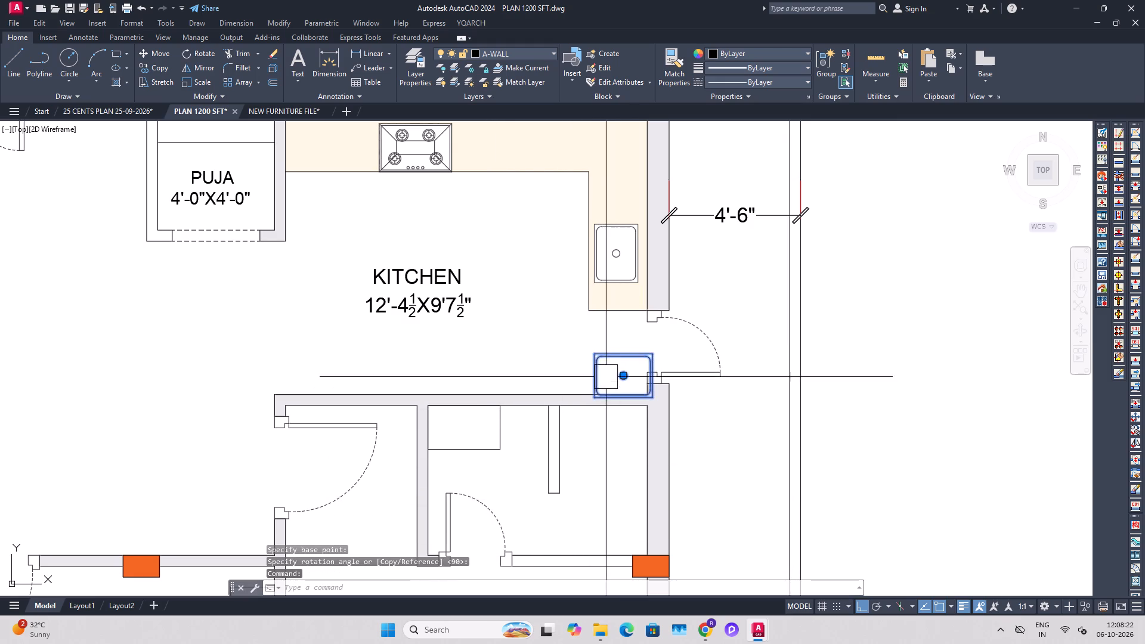
key(m)
key(space)
scroll(597, 394, up, 3)
click(587, 408)
scroll(595, 408, down, 2)
middle_drag(471, 416, 527, 394)
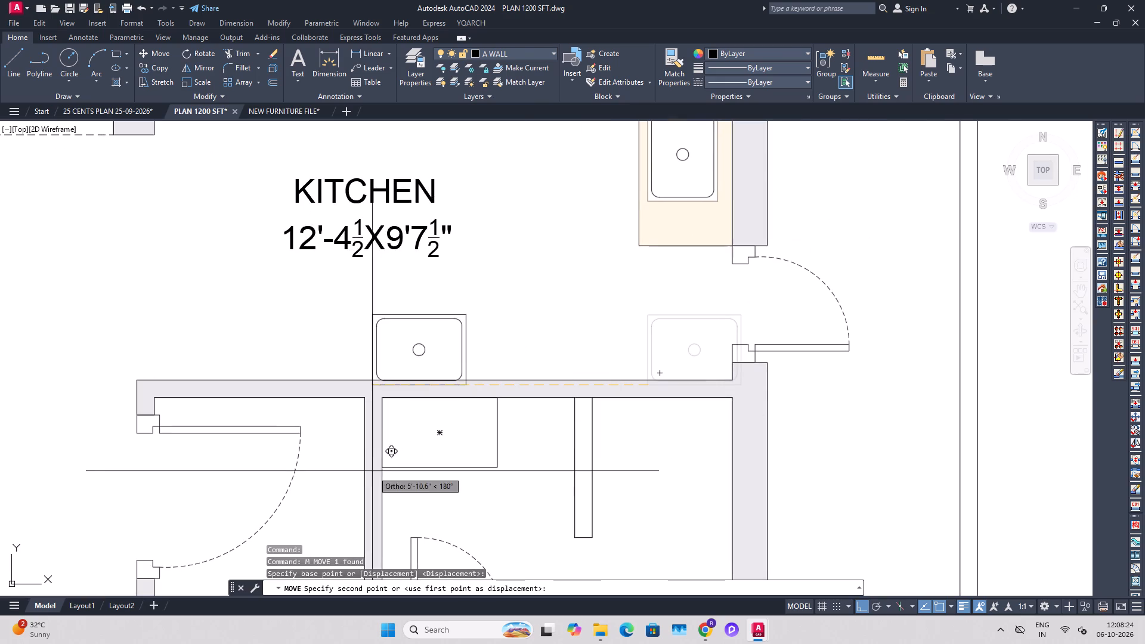
click(383, 469)
key(Escape)
key(Escape)
Shift the sink horizontally to centre it on the toilet counter and save the drawing.
click(477, 439)
scroll(480, 483, up, 1)
text(M)
key(space)
click(487, 519)
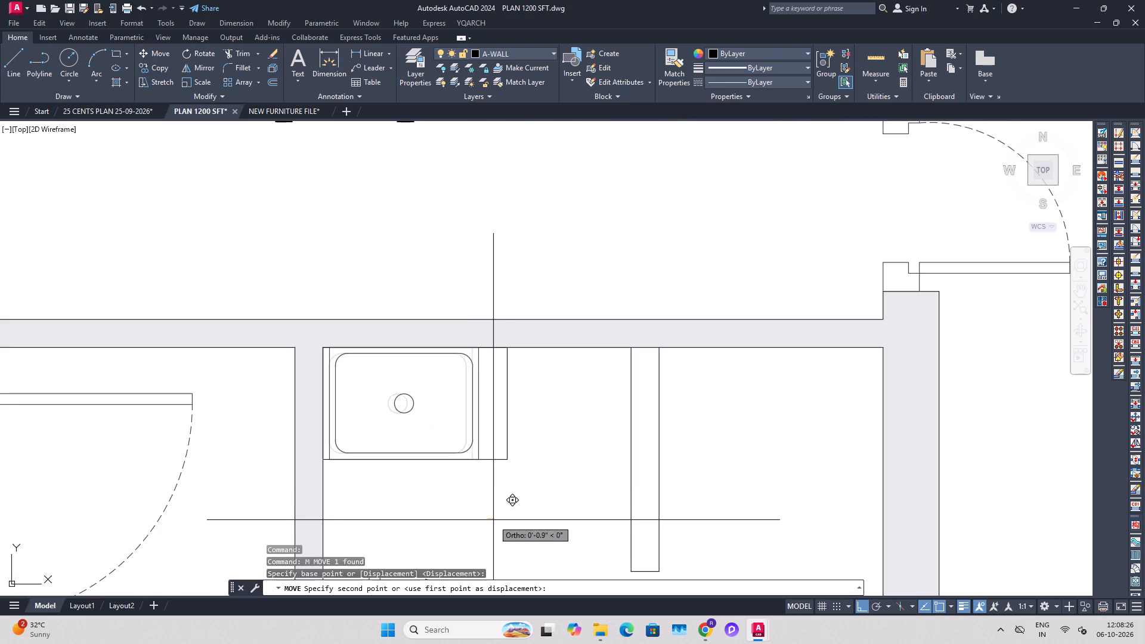
click(505, 520)
scroll(510, 413, down, 2)
key(Escape)
key(ctrl+s)
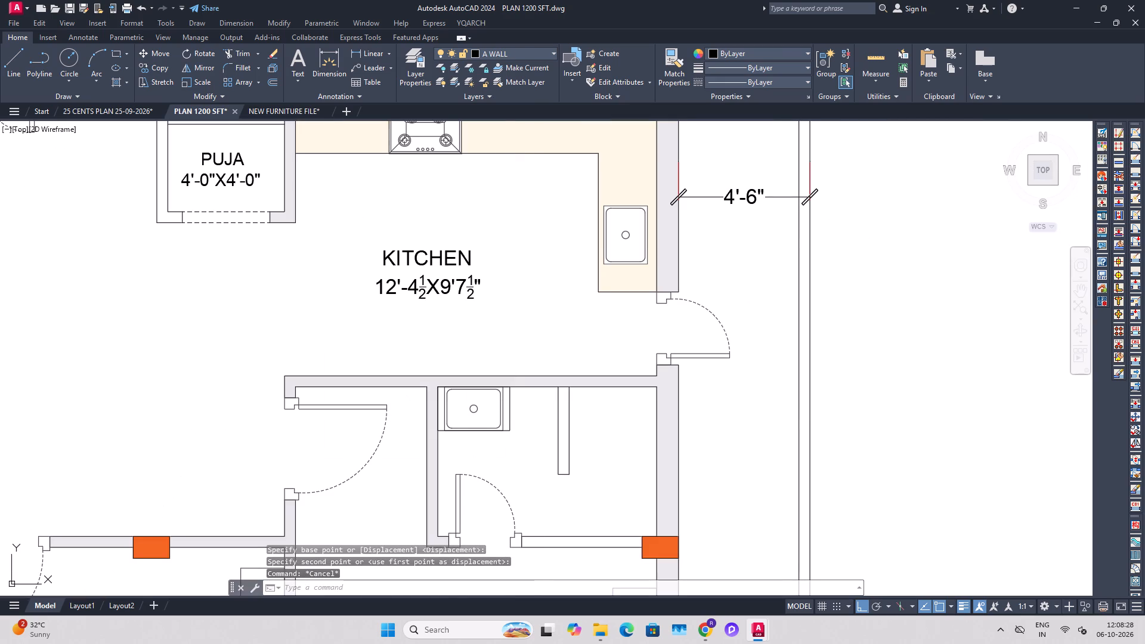
key(Escape)
Switch to the 25 CENTS PLAN drawing and copy the WC from one of its 9'-0"X 5' 0" toilets.
click(85, 112)
scroll(500, 336, down, 3)
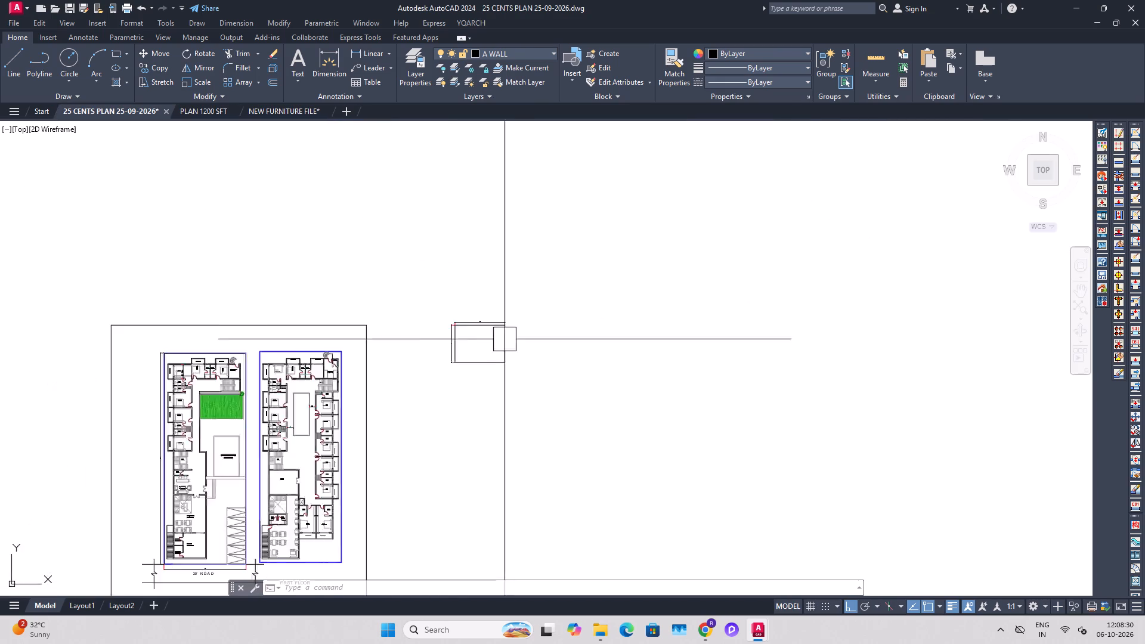
scroll(364, 382, up, 3)
scroll(204, 269, up, 3)
middle_drag(173, 323, 382, 323)
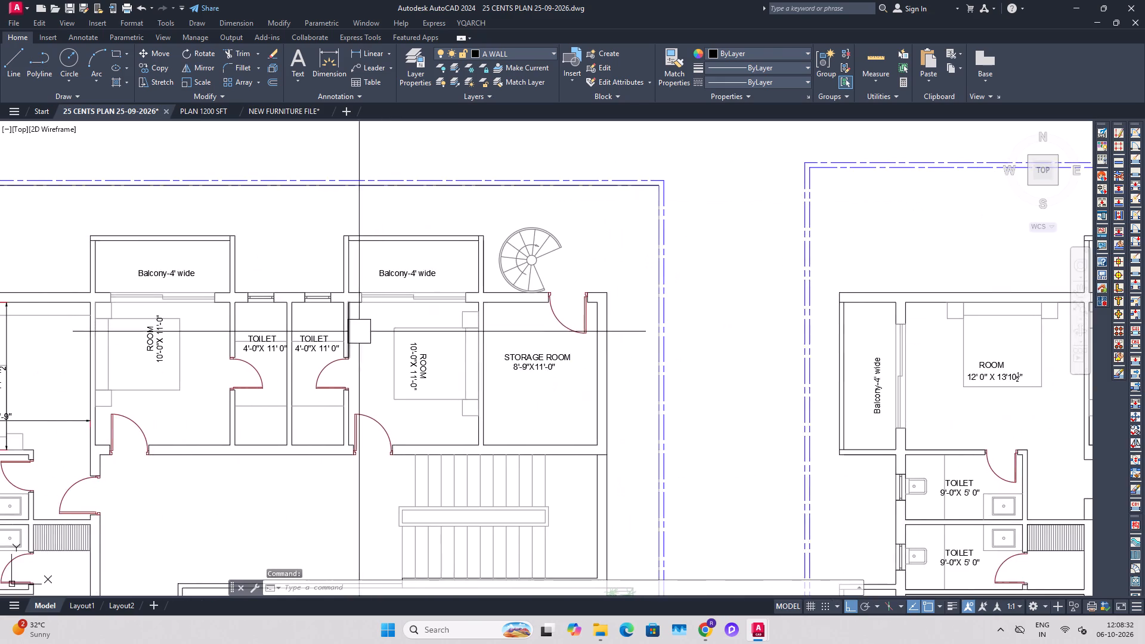
scroll(432, 326, down, 2)
middle_drag(604, 406, 520, 348)
scroll(576, 345, up, 4)
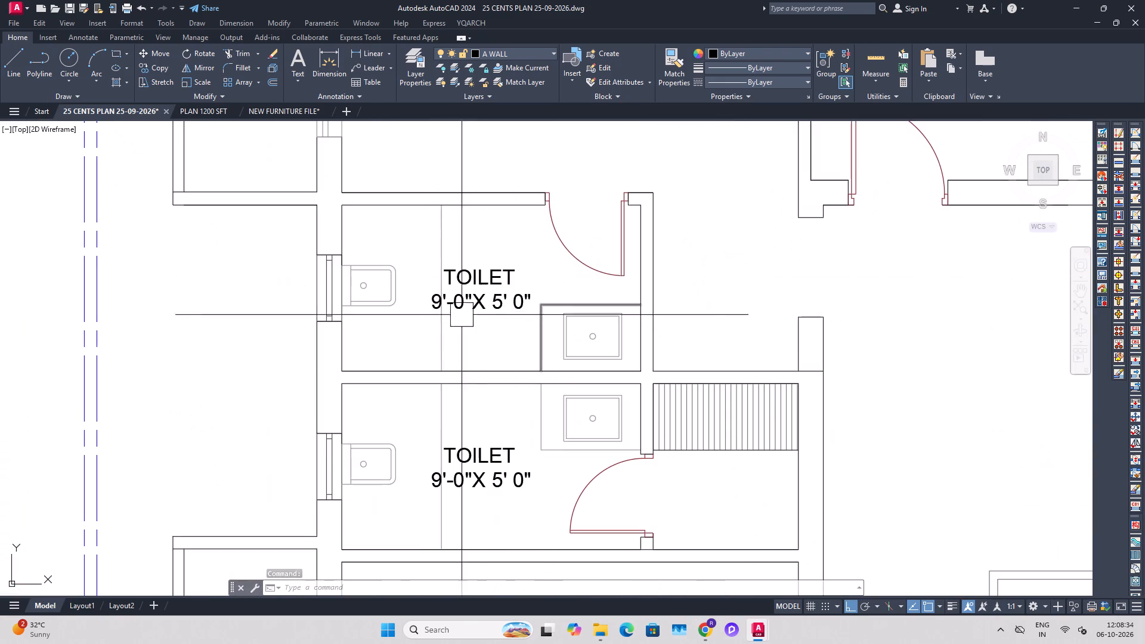
scroll(420, 306, up, 1)
click(372, 302)
scroll(368, 299, down, 1)
middle_drag(399, 380, 403, 354)
key(ctrl+c)
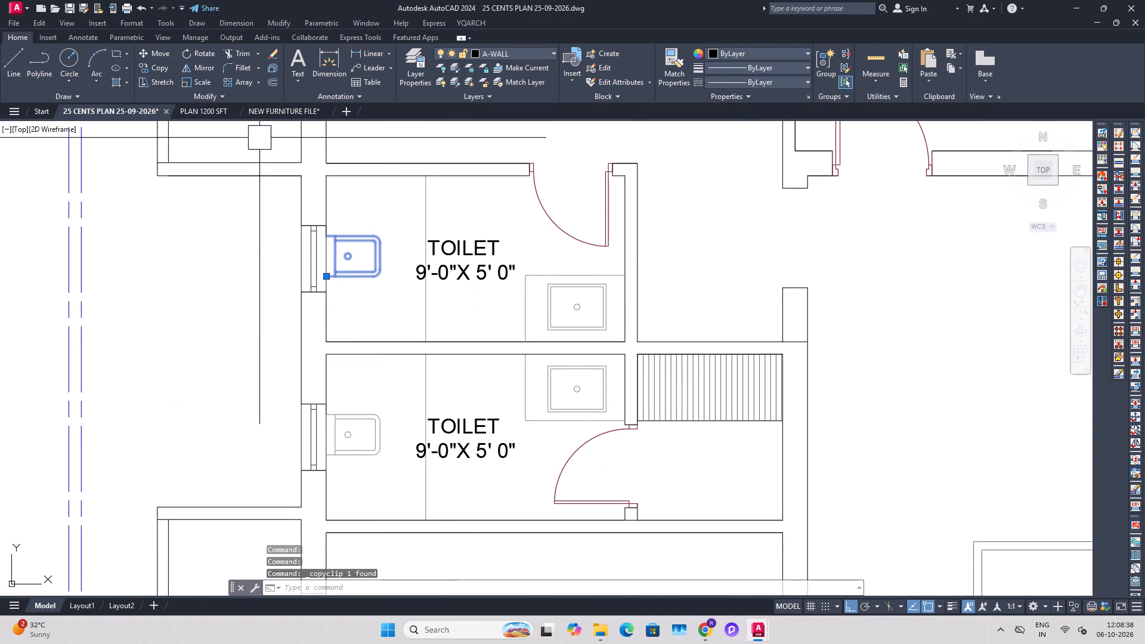
Return to the PLAN 1200 SFT drawing and paste the WC into the toilet beside the partition.
click(271, 116)
click(214, 110)
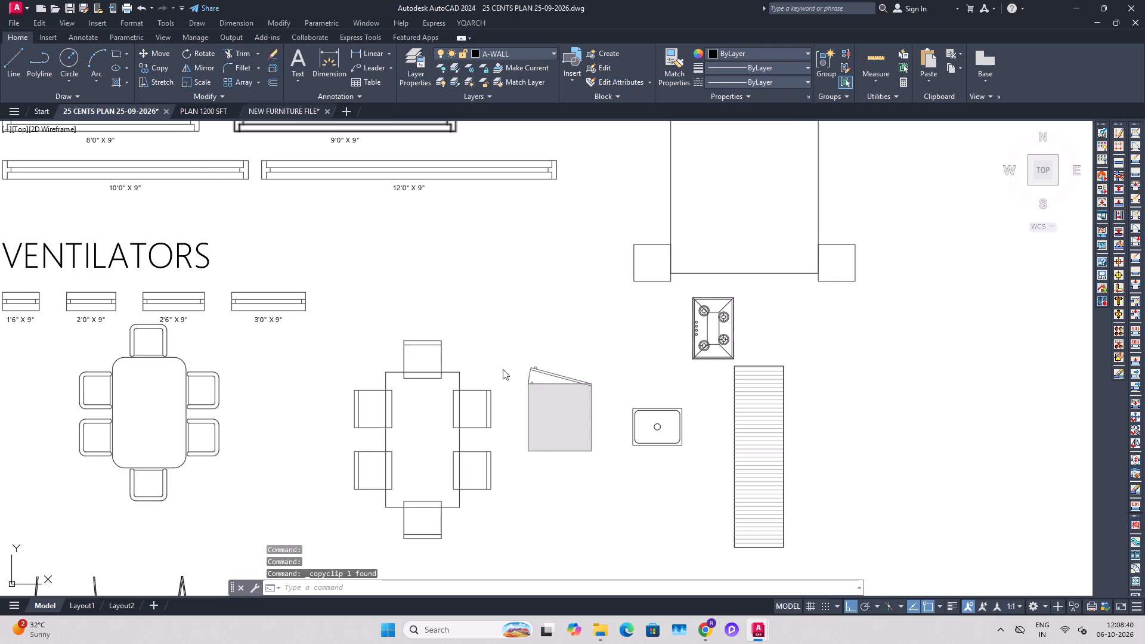
key(ctrl+v)
scroll(515, 450, up, 2)
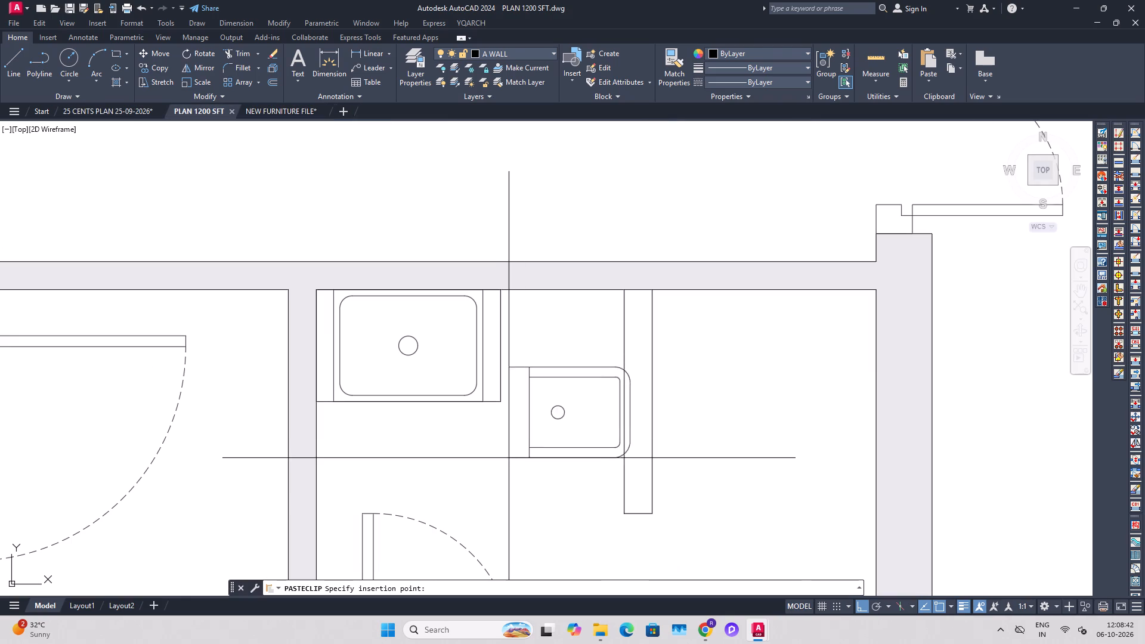
click(526, 488)
key(Escape)
middle_drag(533, 444, 599, 447)
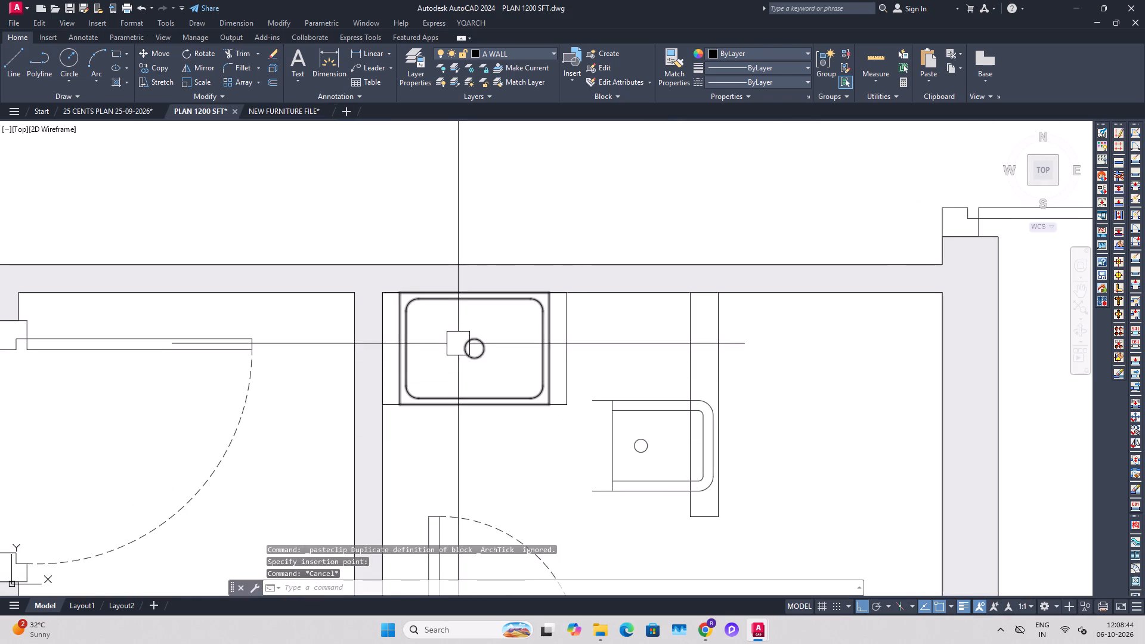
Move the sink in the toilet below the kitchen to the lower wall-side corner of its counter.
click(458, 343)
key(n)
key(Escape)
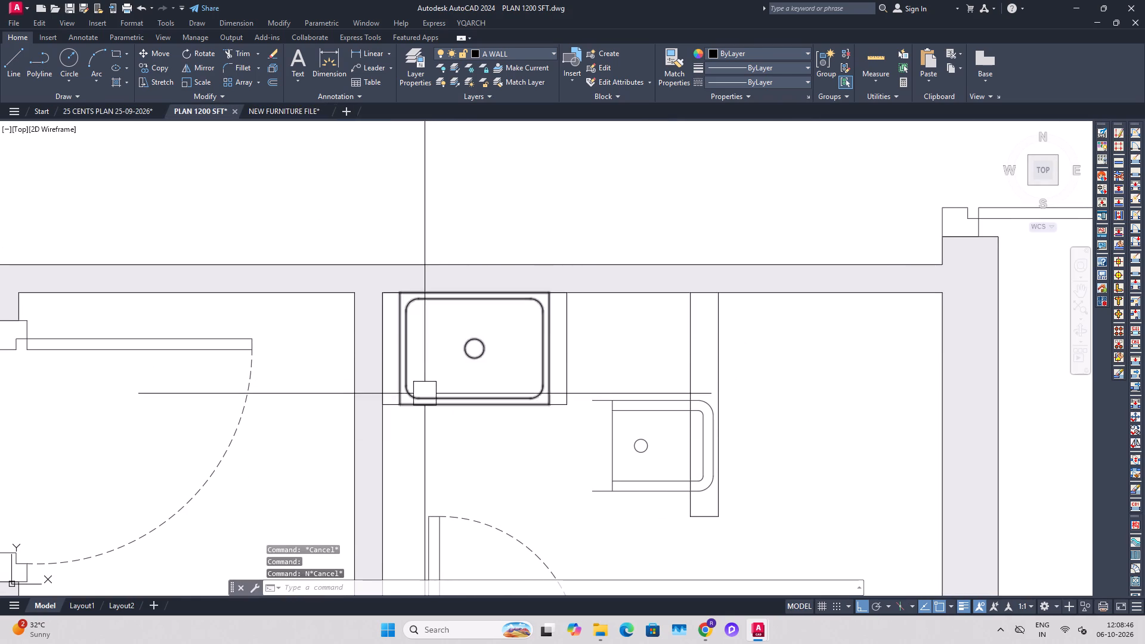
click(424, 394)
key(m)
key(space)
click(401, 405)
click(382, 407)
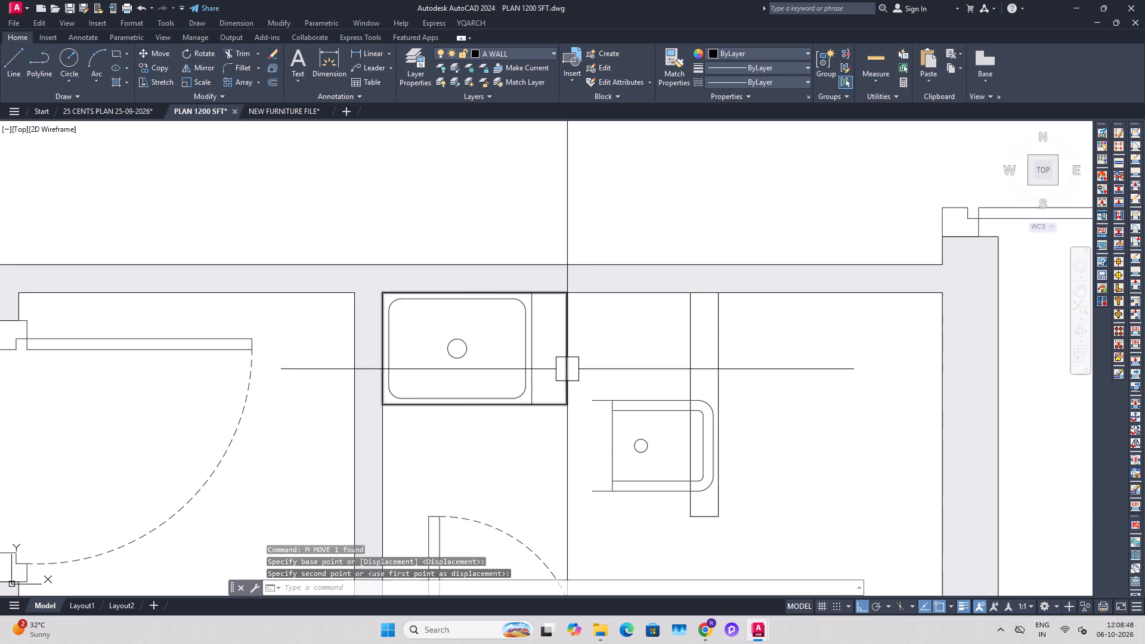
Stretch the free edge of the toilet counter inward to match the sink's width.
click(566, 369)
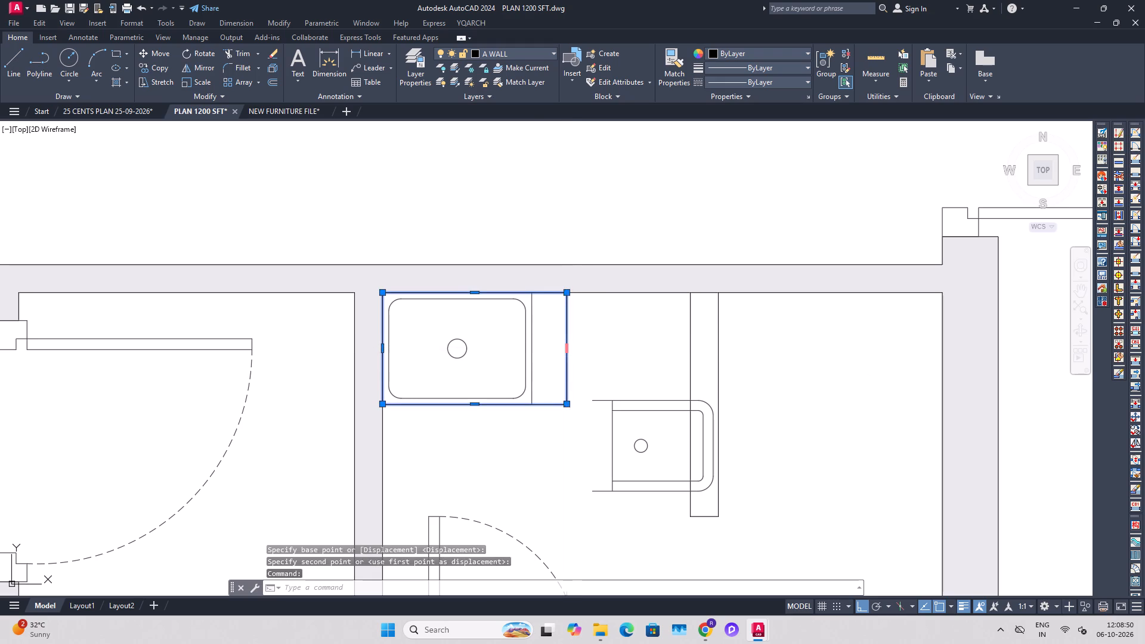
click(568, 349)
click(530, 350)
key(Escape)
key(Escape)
Rotate the WC half a turn so its back faces the partition.
click(663, 394)
text(RO)
key(space)
click(660, 397)
click(533, 448)
Move the WC so its back edge sits flush against the face of the toilet partition.
click(616, 387)
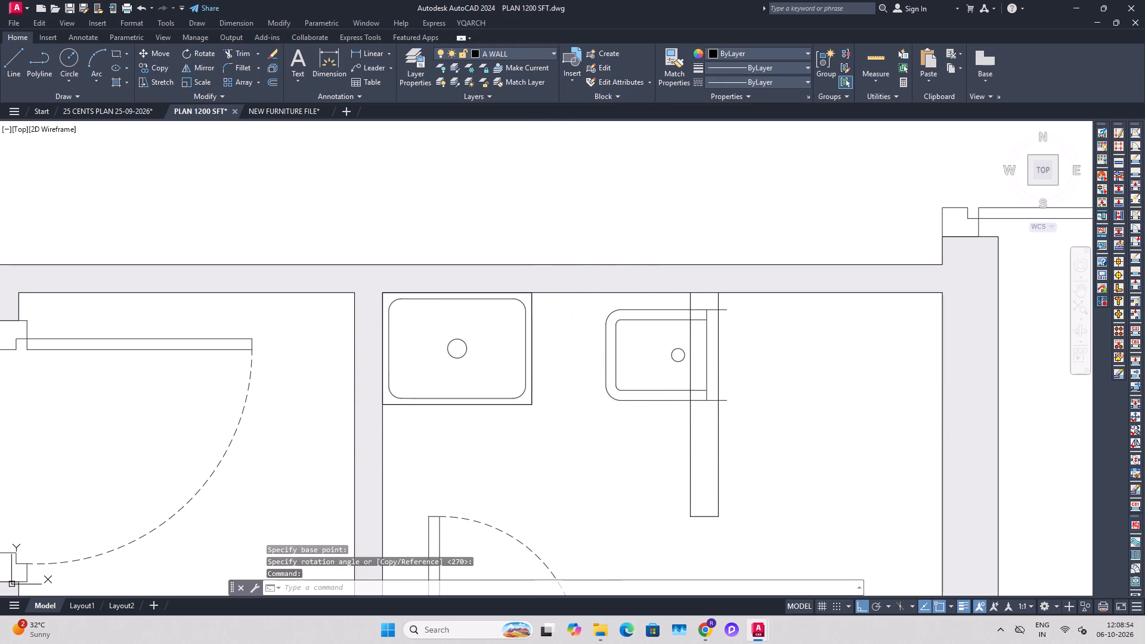
key(m)
key(space)
click(729, 401)
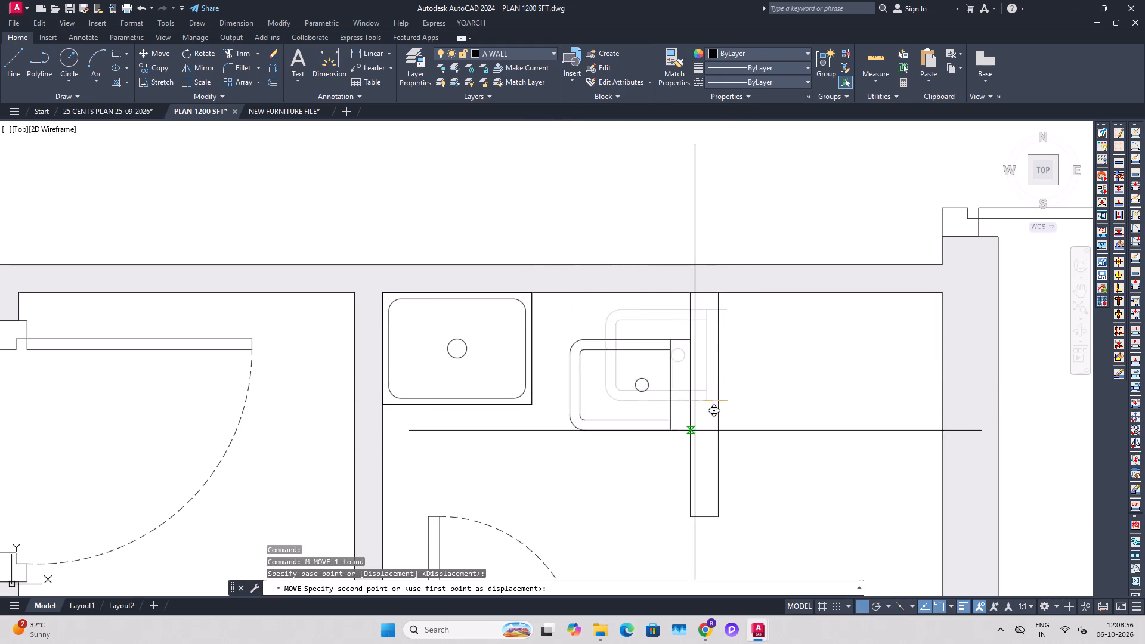
click(692, 444)
scroll(685, 369, up, 1)
scroll(738, 382, down, 1)
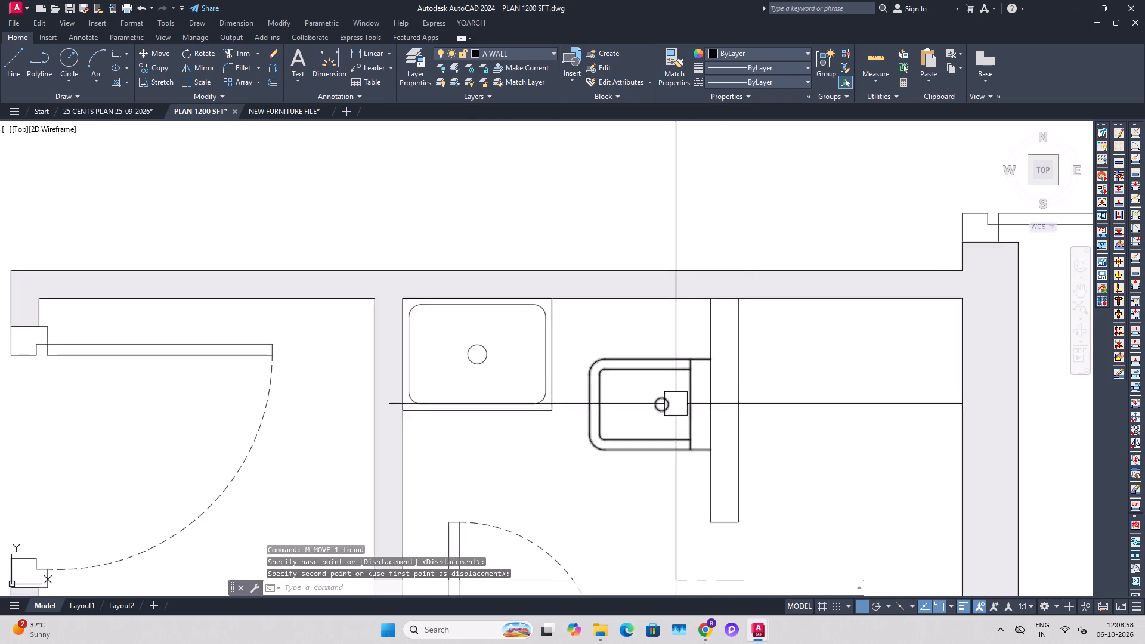
Delete the sink and its counter from the toilet and save the drawing.
scroll(706, 401, down, 1)
drag(612, 426, 605, 414)
click(583, 383)
key(Delete)
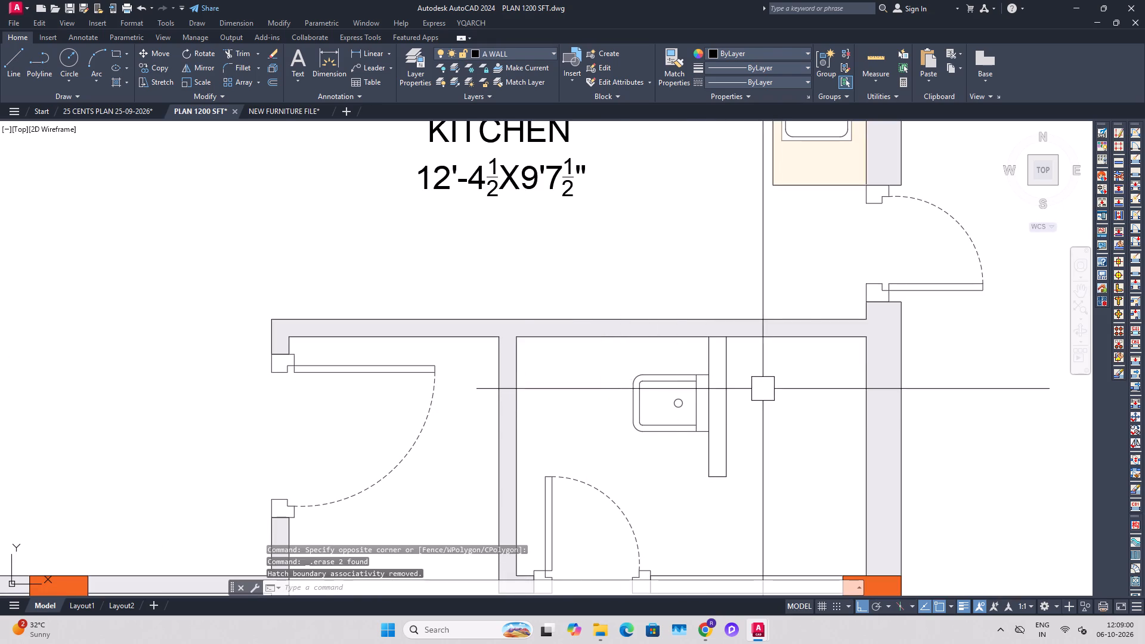
scroll(524, 358, down, 1)
middle_drag(639, 422, 635, 391)
key(Escape)
key(Escape)
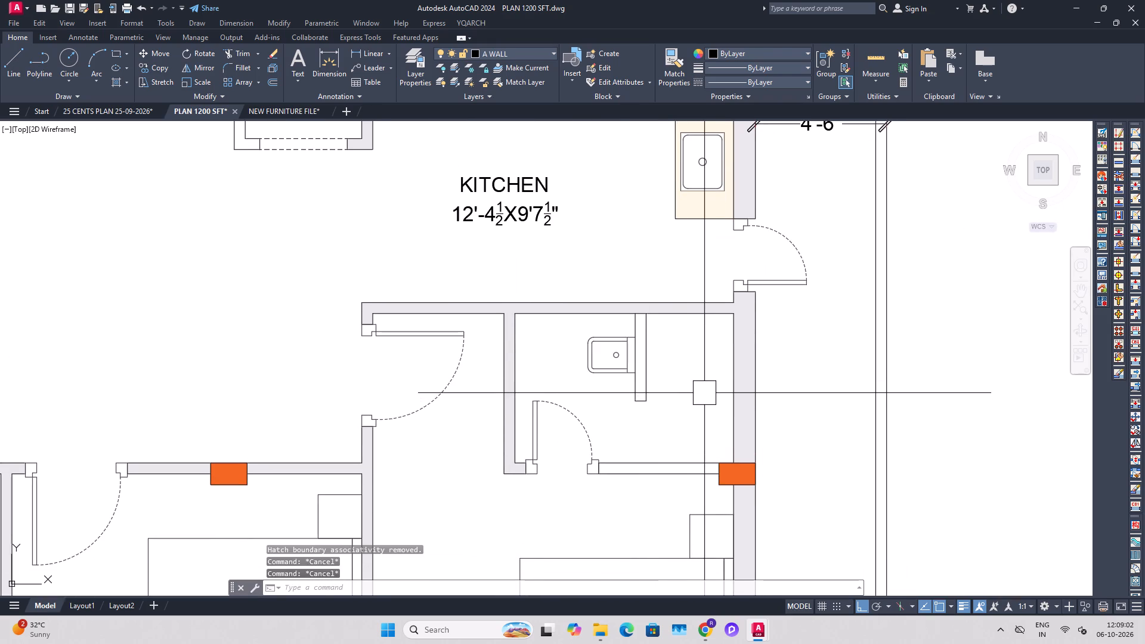
key(ctrl+s)
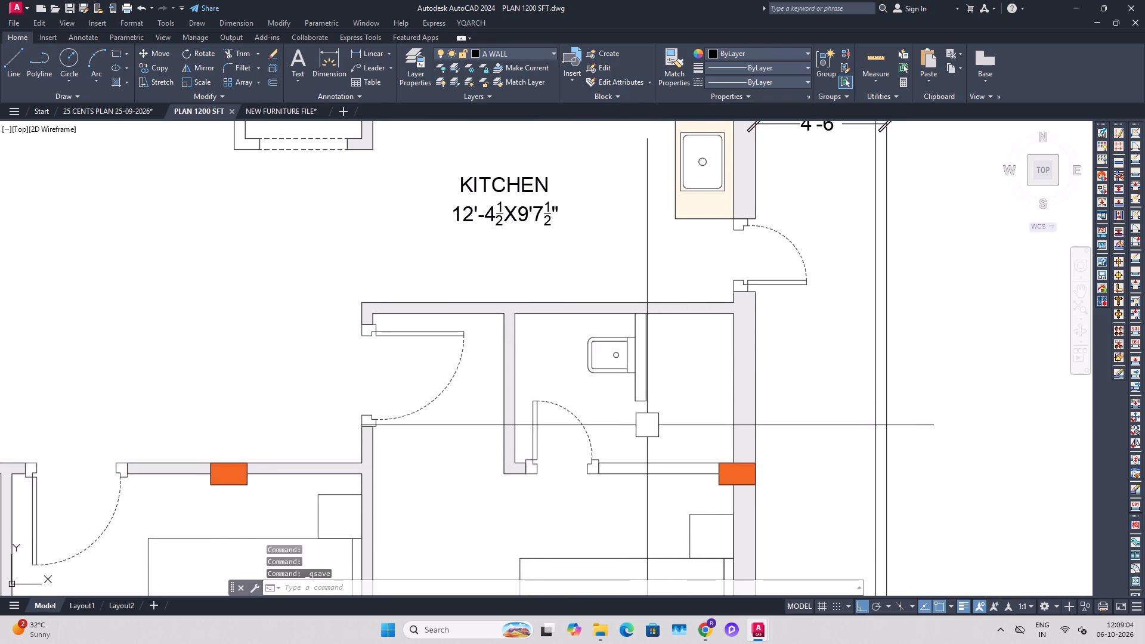
key(ctrl+s)
middle_drag(648, 419, 634, 389)
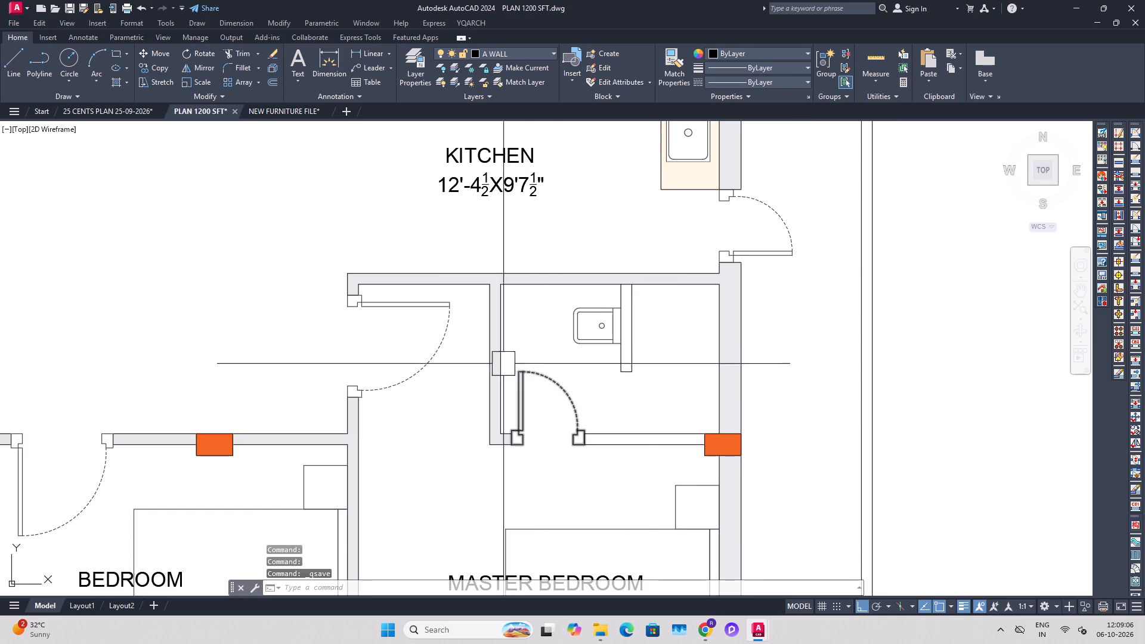
middle_drag(665, 396, 611, 402)
key(ctrl+s)
scroll(624, 378, down, 1)
middle_click(642, 403)
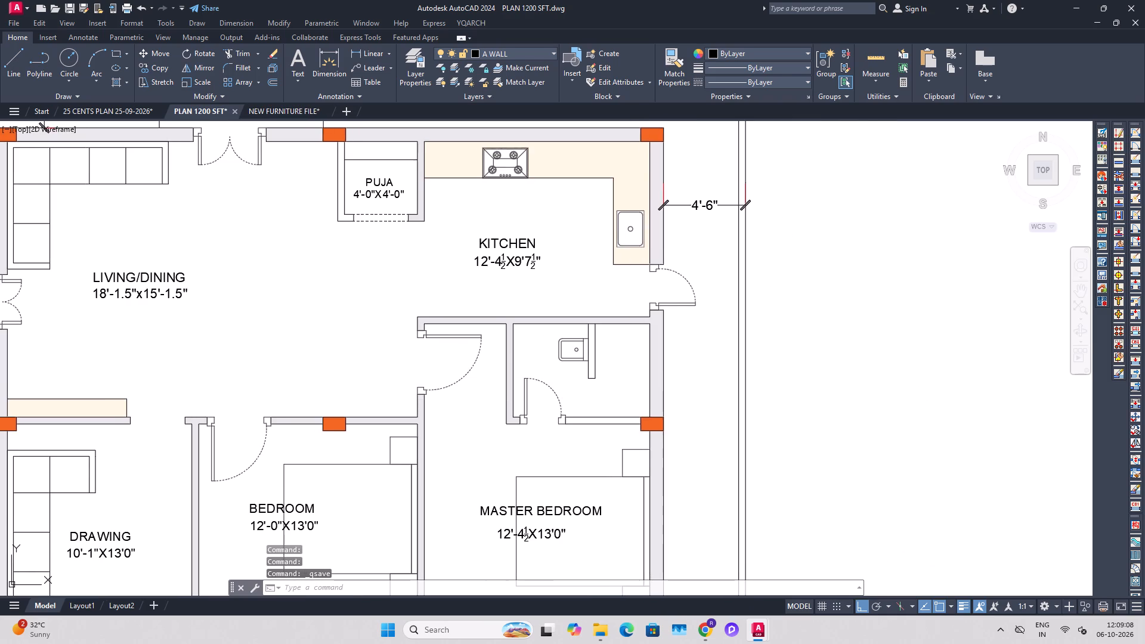
key(ctrl+s)
scroll(584, 376, down, 3)
middle_drag(622, 408, 625, 387)
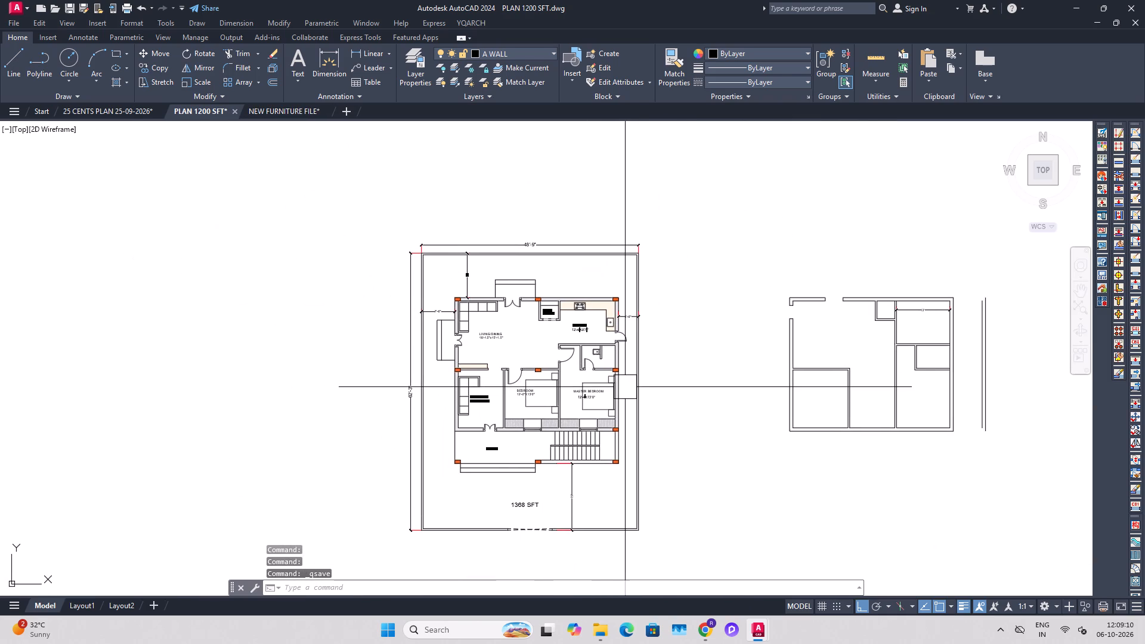
Open the plot settings for a single sheet and preview the plan.
key(ctrl+p)
click(573, 345)
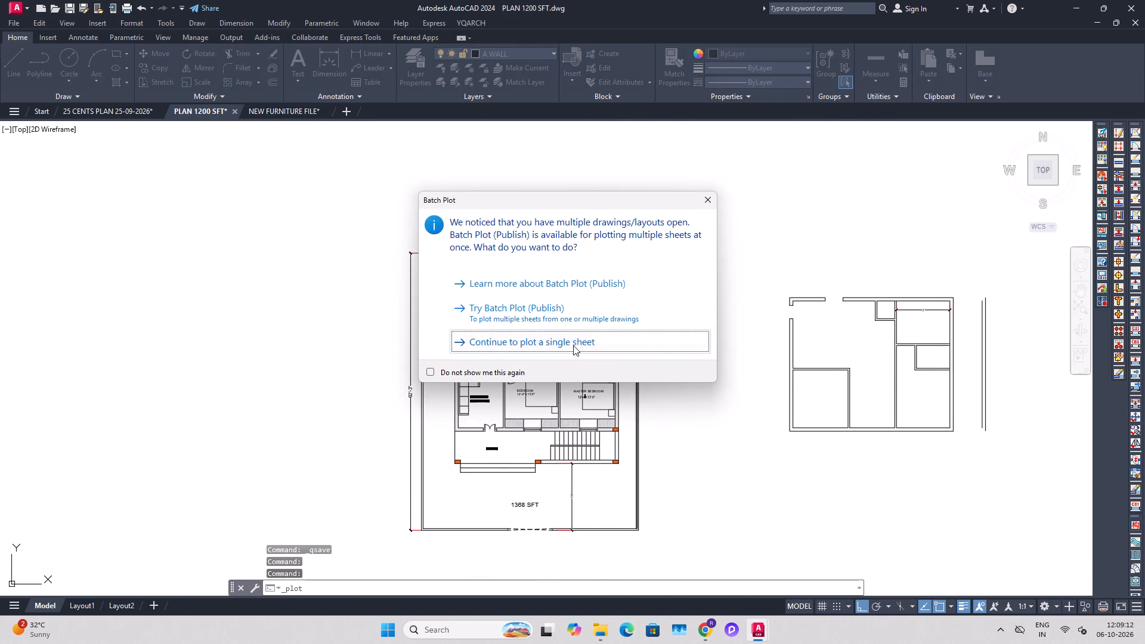
click(380, 466)
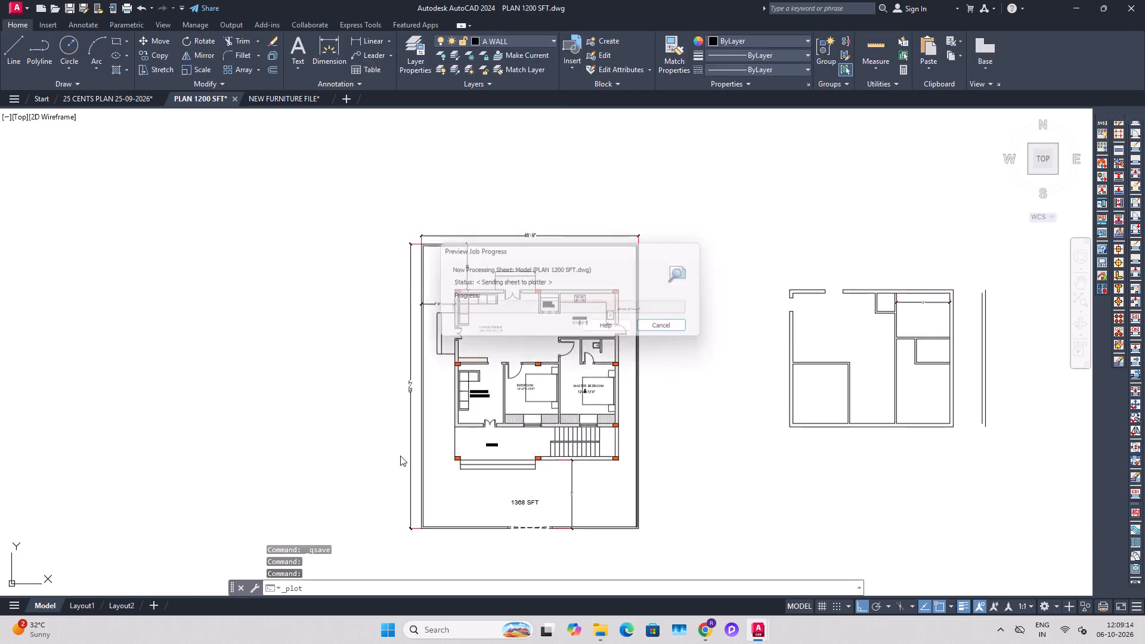
scroll(611, 265, up, 1)
key(Escape)
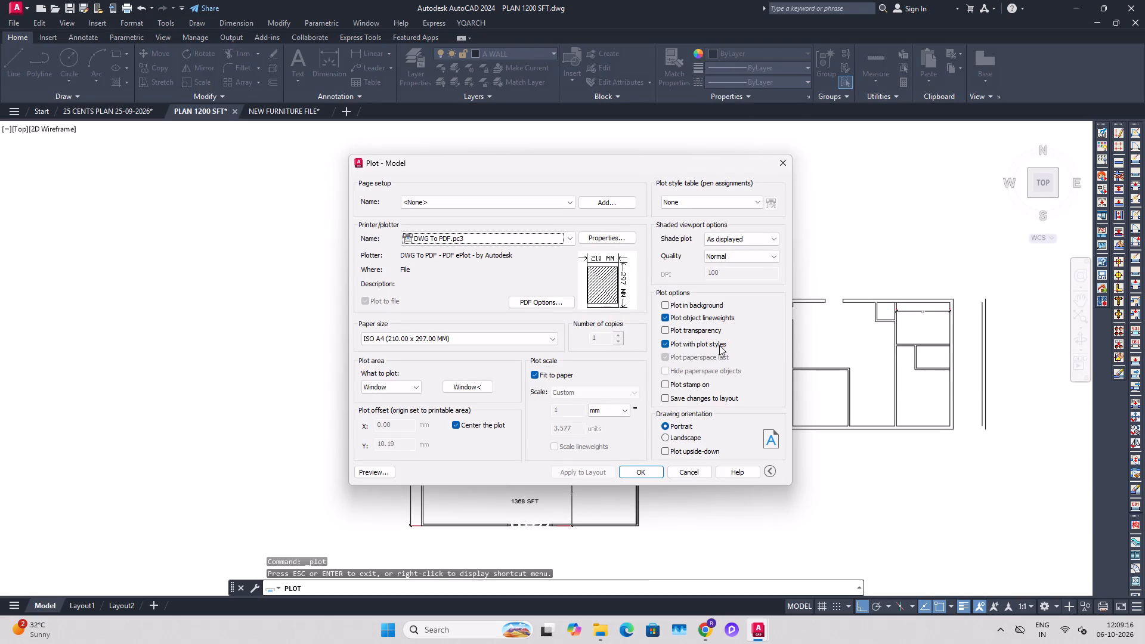
Enable plot transparency, keep object lineweights on, and apply the plot settings to the layout.
click(688, 321)
click(689, 332)
click(677, 315)
click(577, 472)
Preview the plot again and examine the kitchen, toilet, bedrooms and portico on the sheet.
click(376, 470)
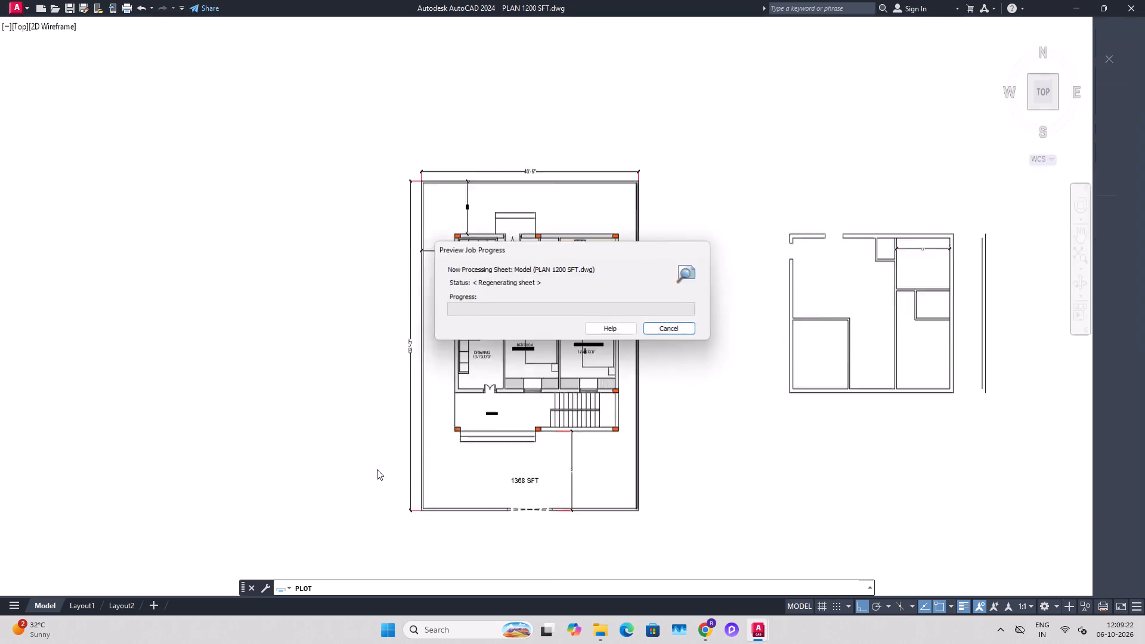
scroll(602, 286, up, 3)
middle_drag(651, 240, 574, 386)
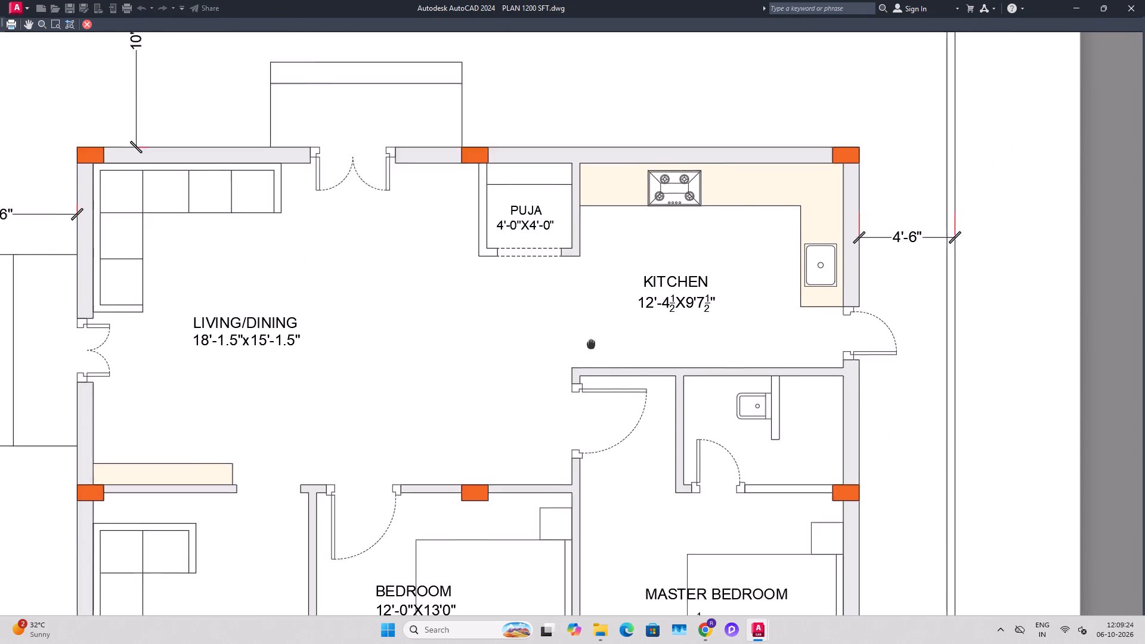
middle_drag(574, 386, 562, 422)
middle_drag(761, 352, 760, 281)
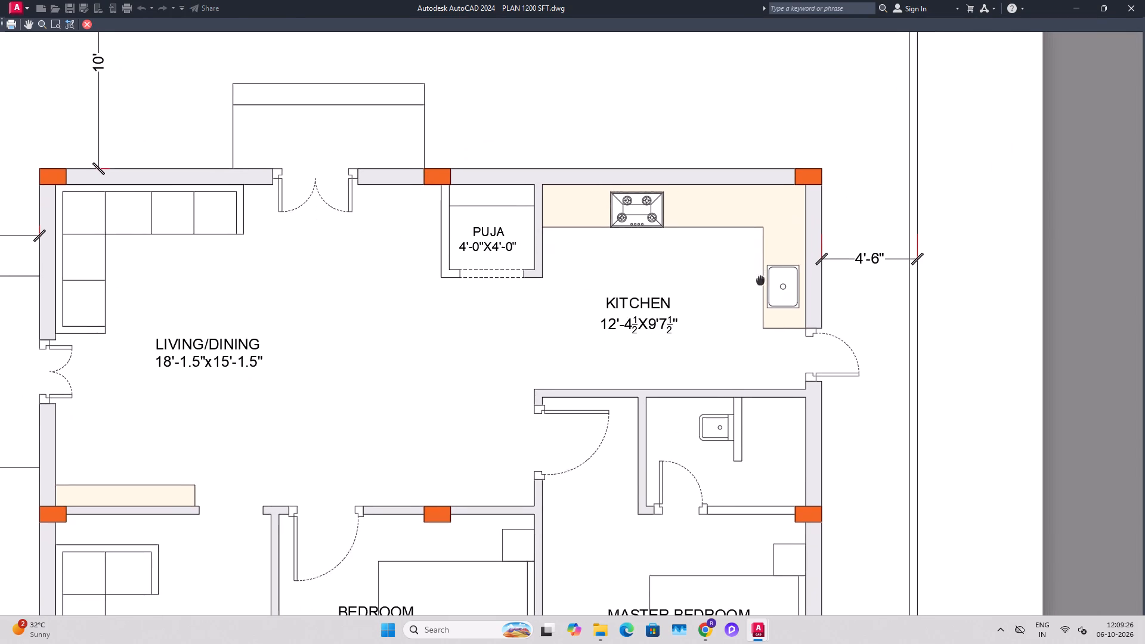
scroll(768, 287, down, 1)
middle_drag(707, 394, 723, 354)
middle_drag(686, 402, 686, 356)
middle_drag(712, 277, 723, 199)
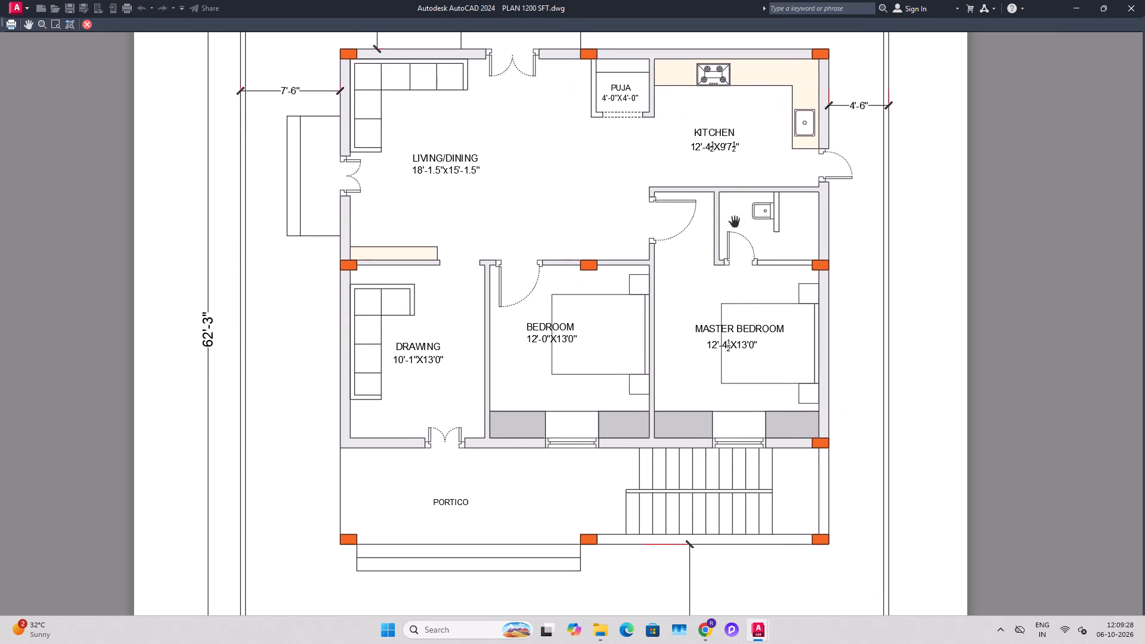
middle_drag(727, 267, 718, 223)
key(Escape)
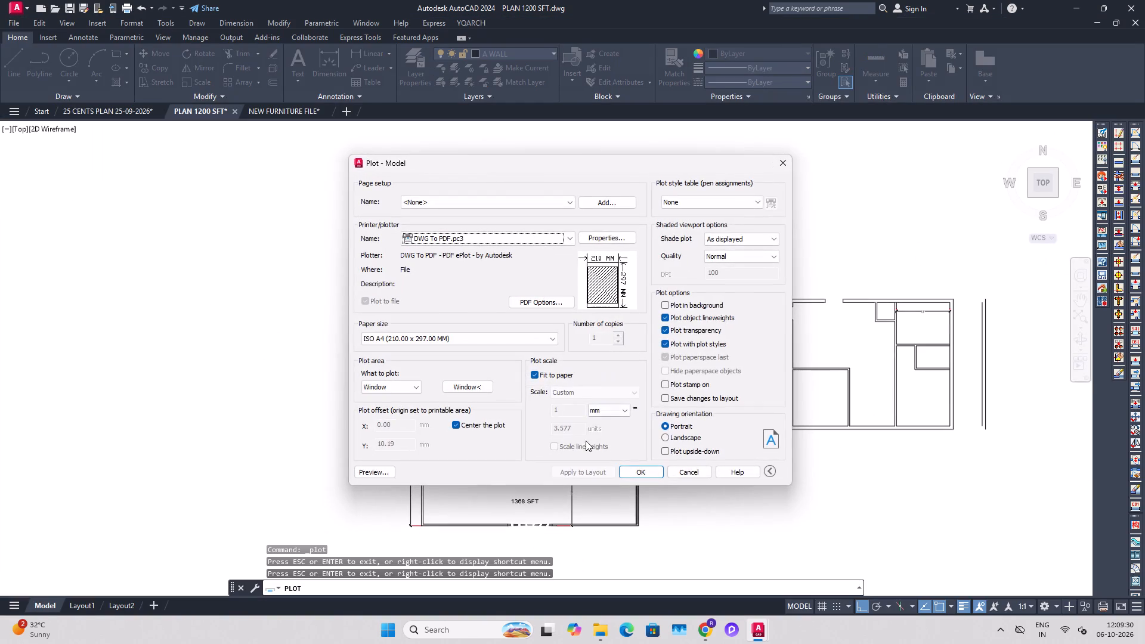
key(Escape)
Inspect the master bedroom's window-side hatch and examine how the bedroom hatches appear in the plot preview.
scroll(580, 424, up, 5)
click(539, 426)
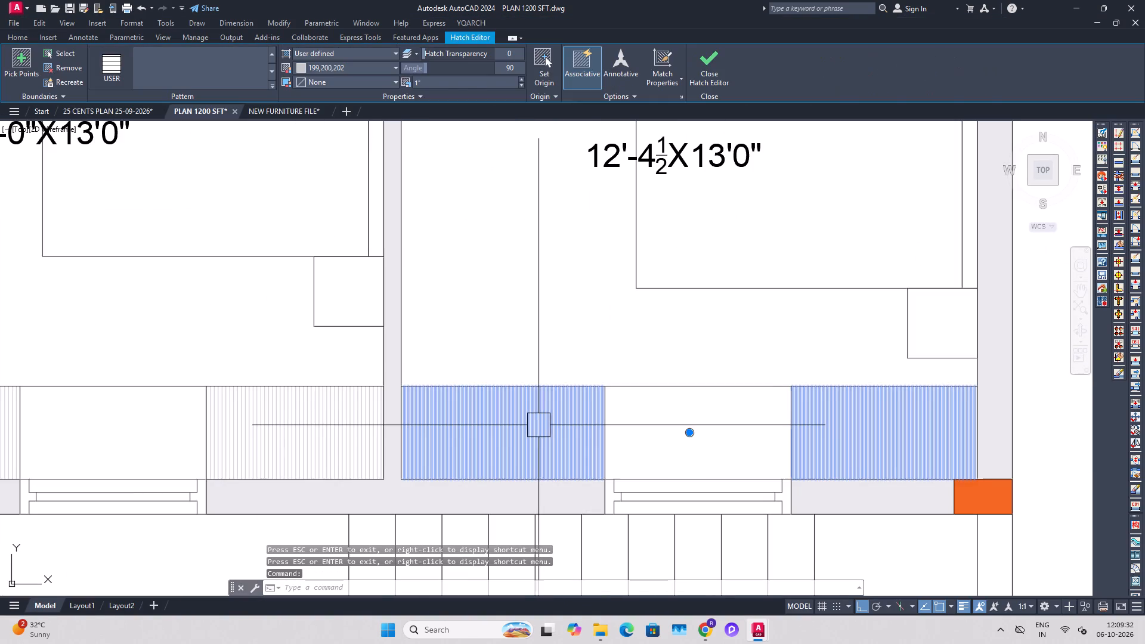
key(Escape)
scroll(596, 367, down, 4)
key(ctrl+p)
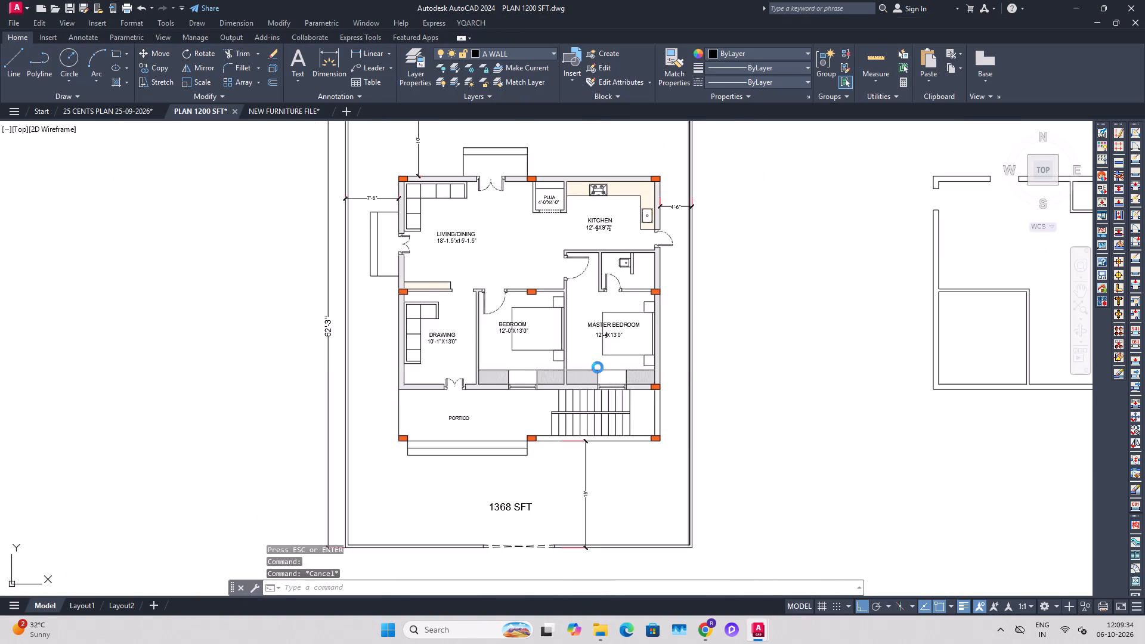
click(516, 342)
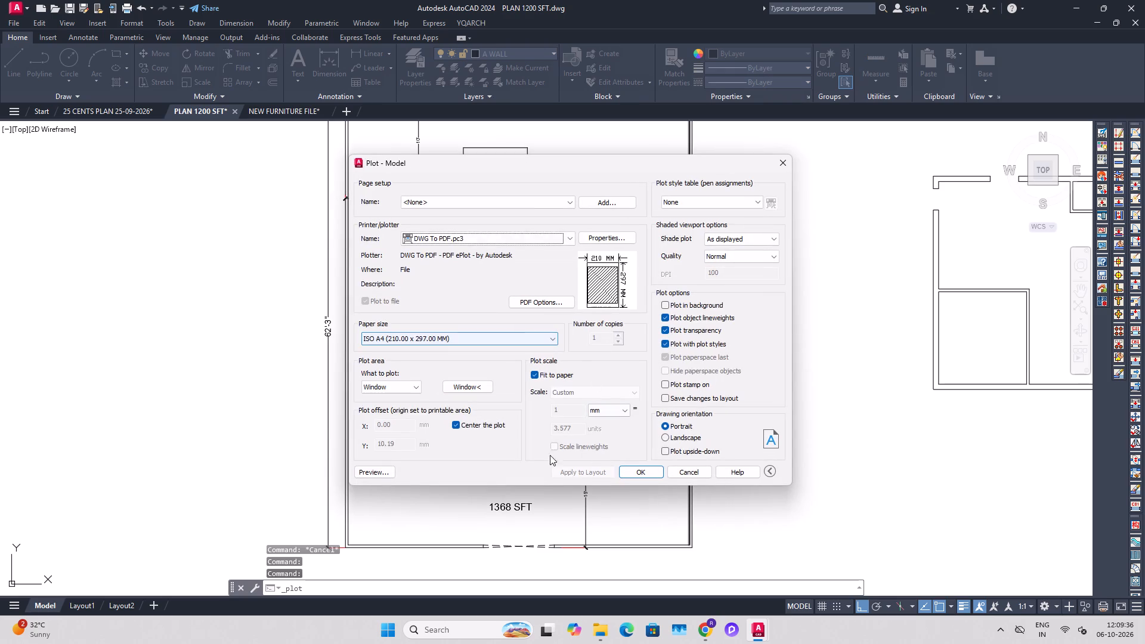
click(365, 472)
scroll(603, 371, up, 3)
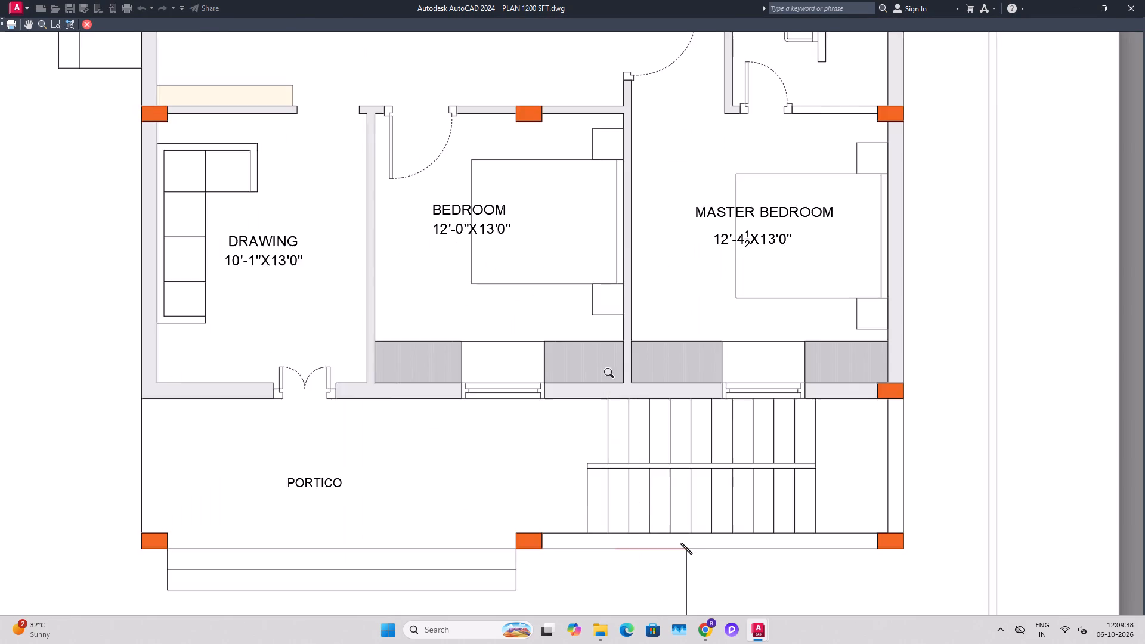
scroll(592, 377, up, 6)
key(Escape)
scroll(607, 329, down, 3)
key(Escape)
key(Escape)
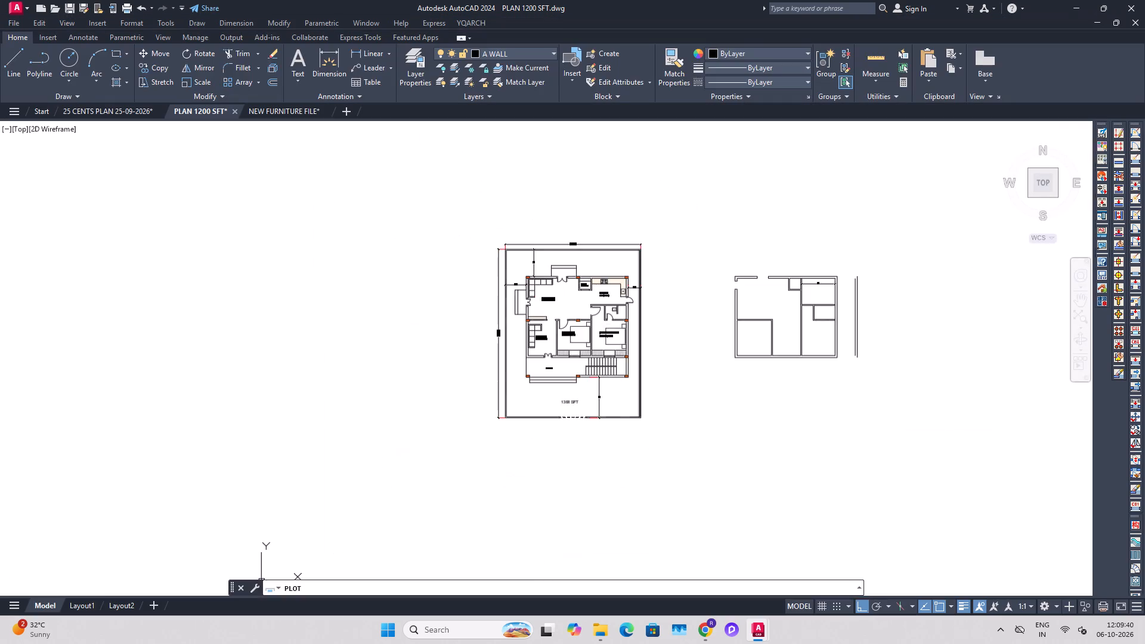
key(Escape)
key(Escape)
Set the master bedroom's window-side line hatch to 0.00 mm lineweight and ByBlock linetype.
scroll(590, 349, up, 8)
key(Escape)
key(Escape)
click(636, 377)
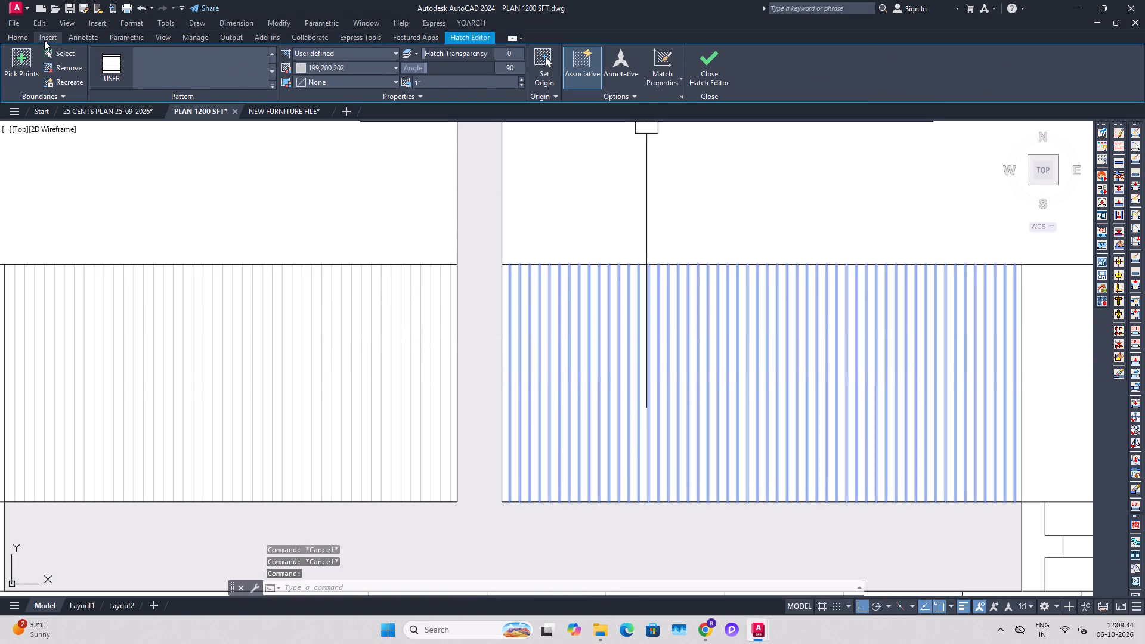
click(23, 38)
click(739, 67)
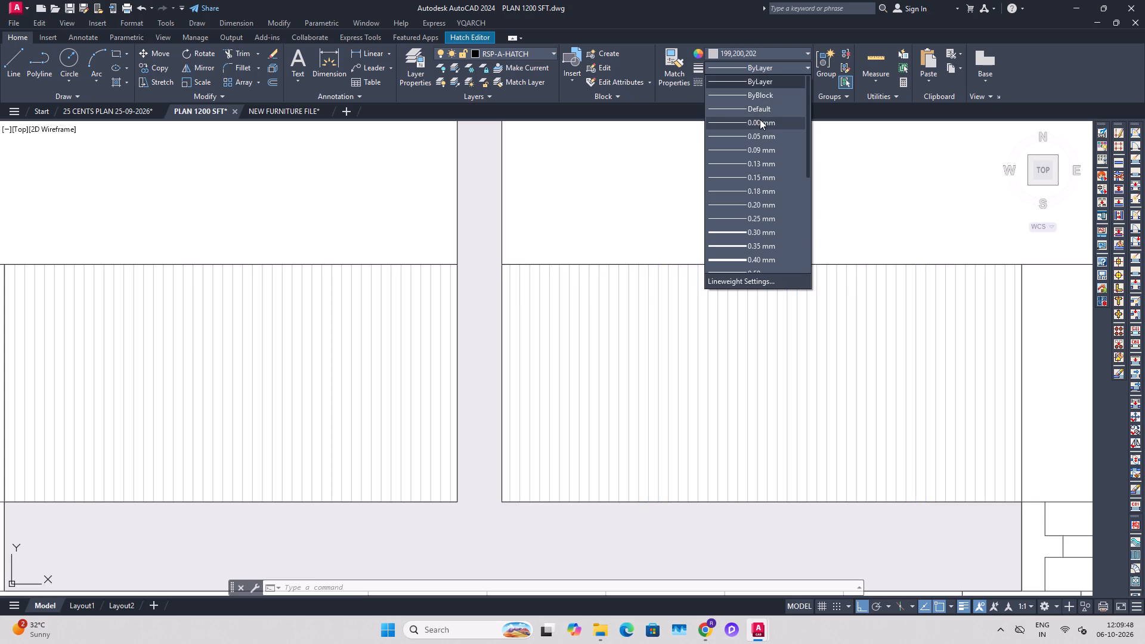
click(760, 119)
click(765, 85)
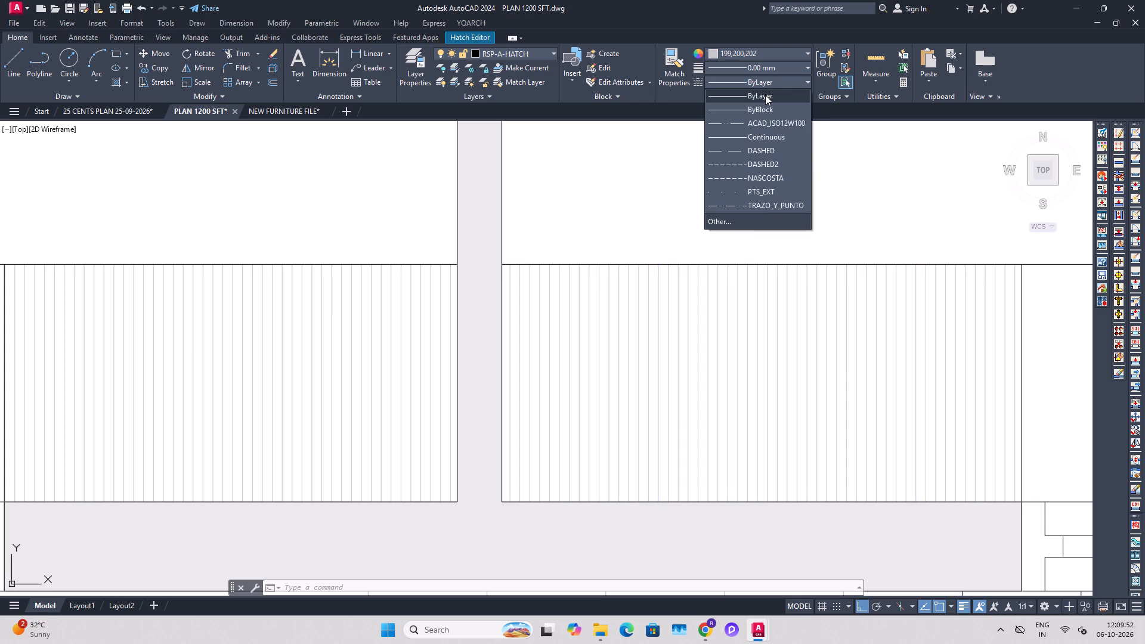
click(765, 107)
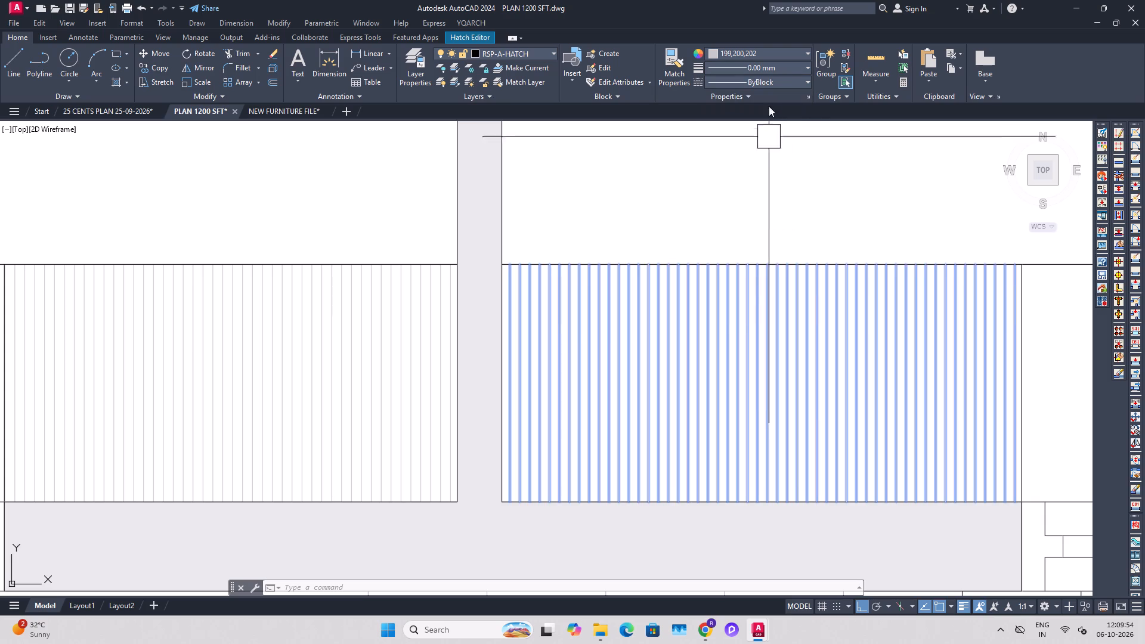
key(Escape)
key(Escape)
key(Escape)
scroll(736, 376, down, 1)
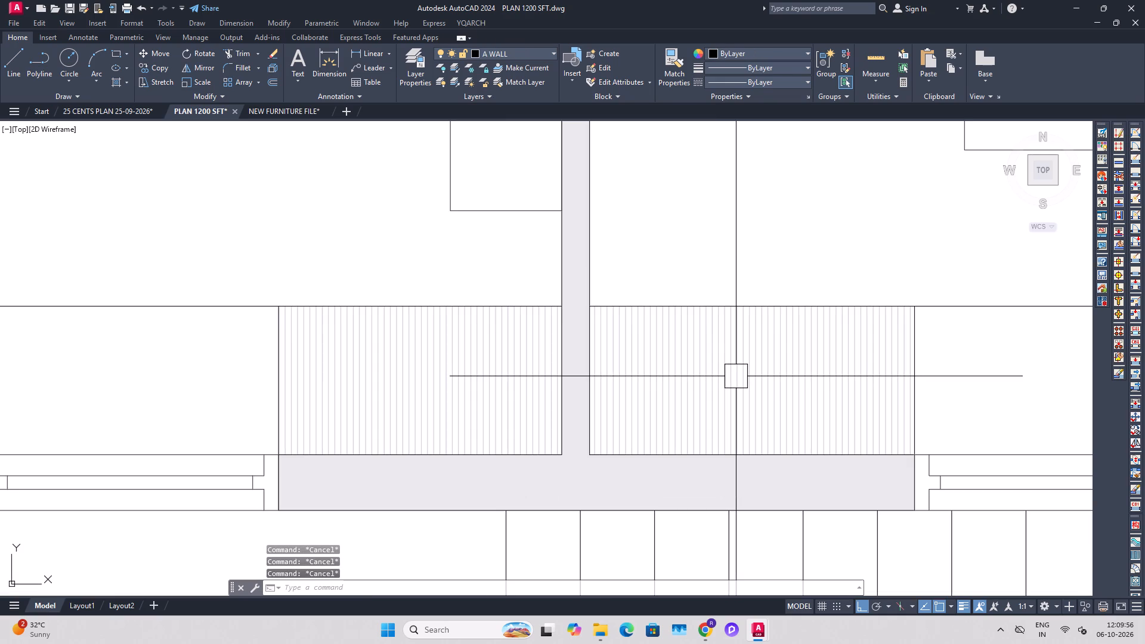
Match the properties of the master bedroom's line hatch onto the adjacent bedroom's line hatch.
key(m)
key(a)
key(Escape)
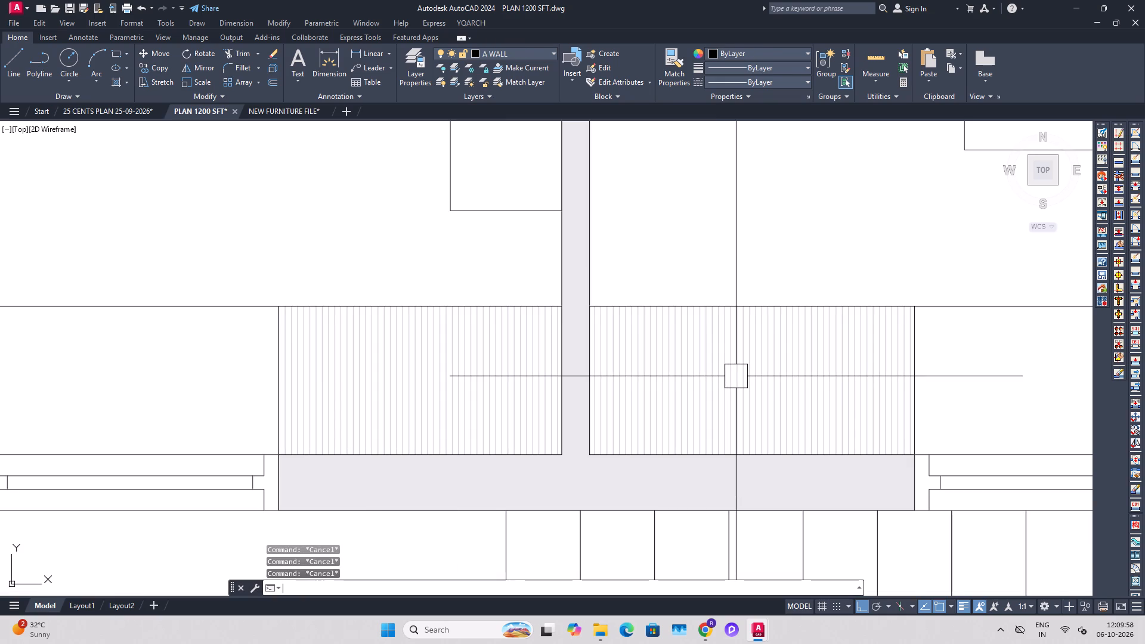
key(Escape)
text(MZ)
key(space)
click(730, 377)
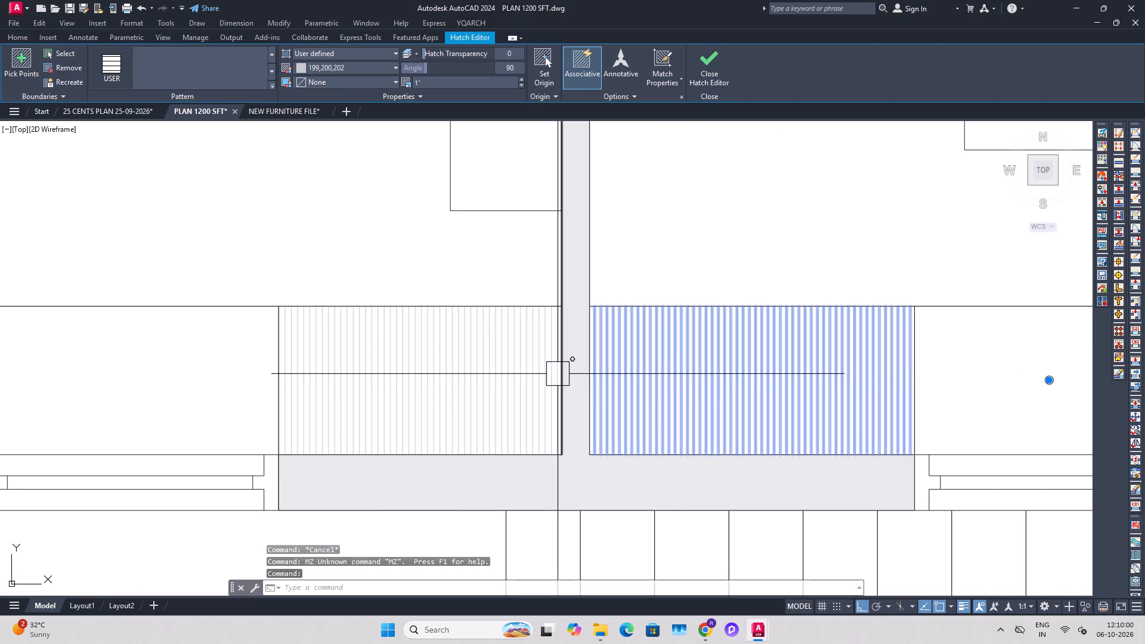
key(Escape)
key(Escape)
text(MA)
key(space)
click(638, 360)
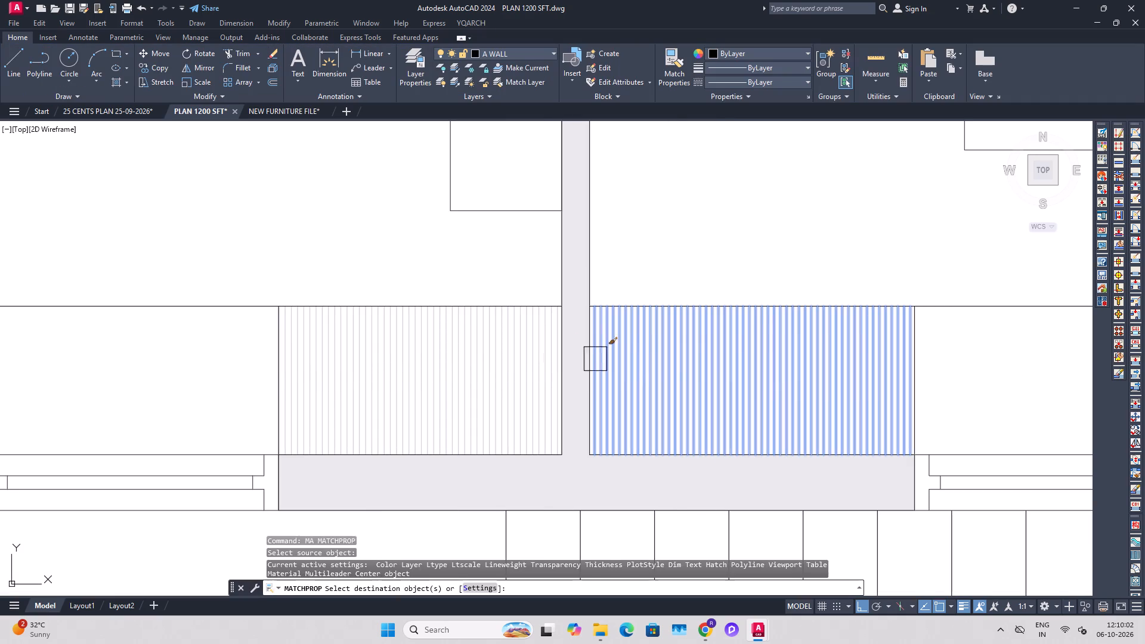
click(530, 359)
key(Escape)
scroll(567, 353, down, 3)
key(Escape)
scroll(617, 326, down, 3)
middle_drag(639, 300, 645, 356)
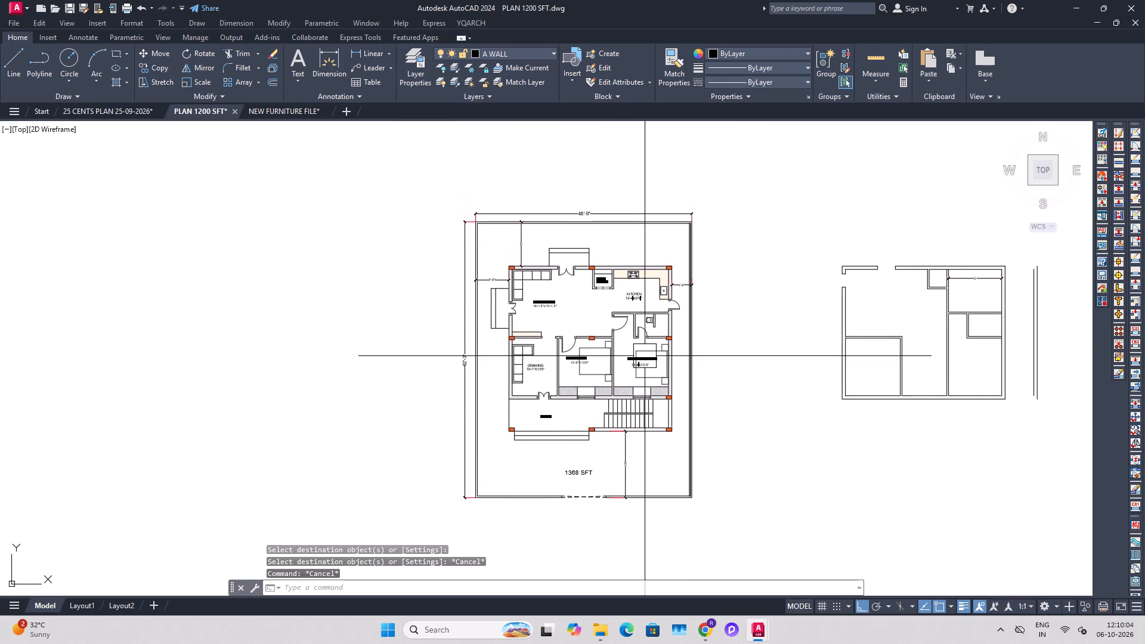
Preview the single-sheet plot and examine the matched window-side hatches in both bedrooms and the surrounding rooms.
key(ctrl+p)
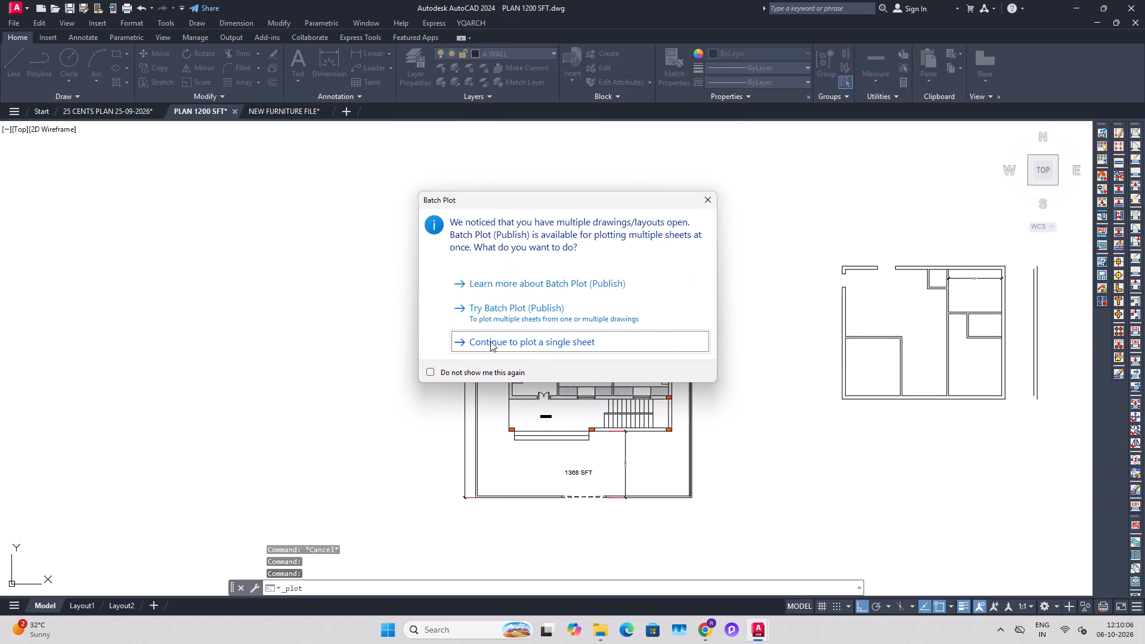
click(490, 341)
click(371, 468)
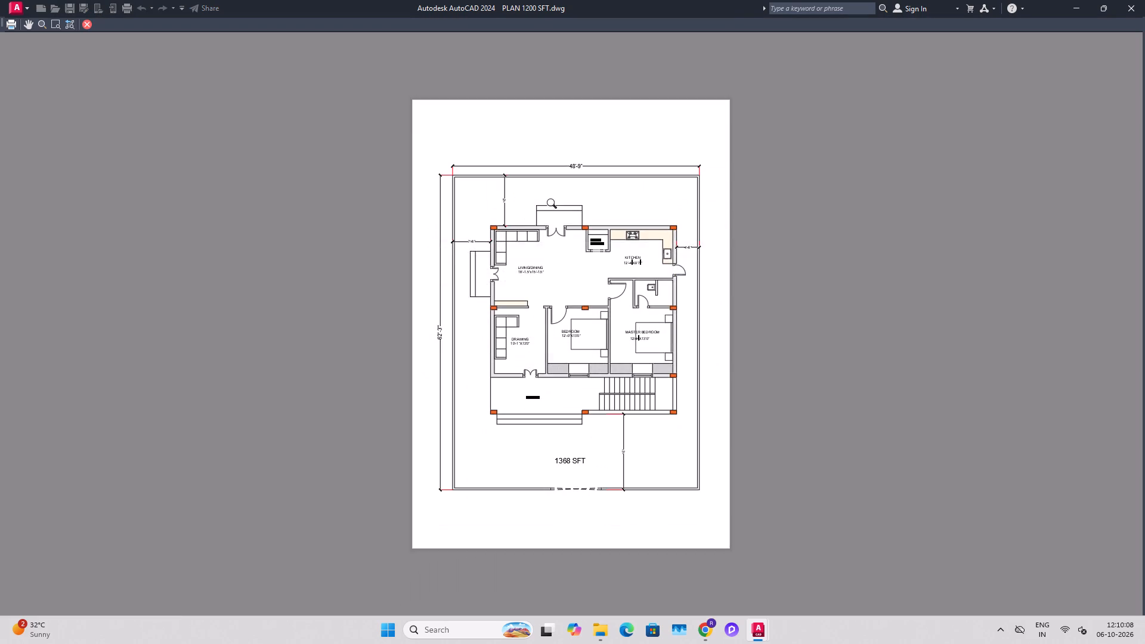
scroll(553, 231, up, 2)
middle_drag(637, 430, 646, 334)
scroll(628, 538, up, 2)
scroll(698, 412, up, 2)
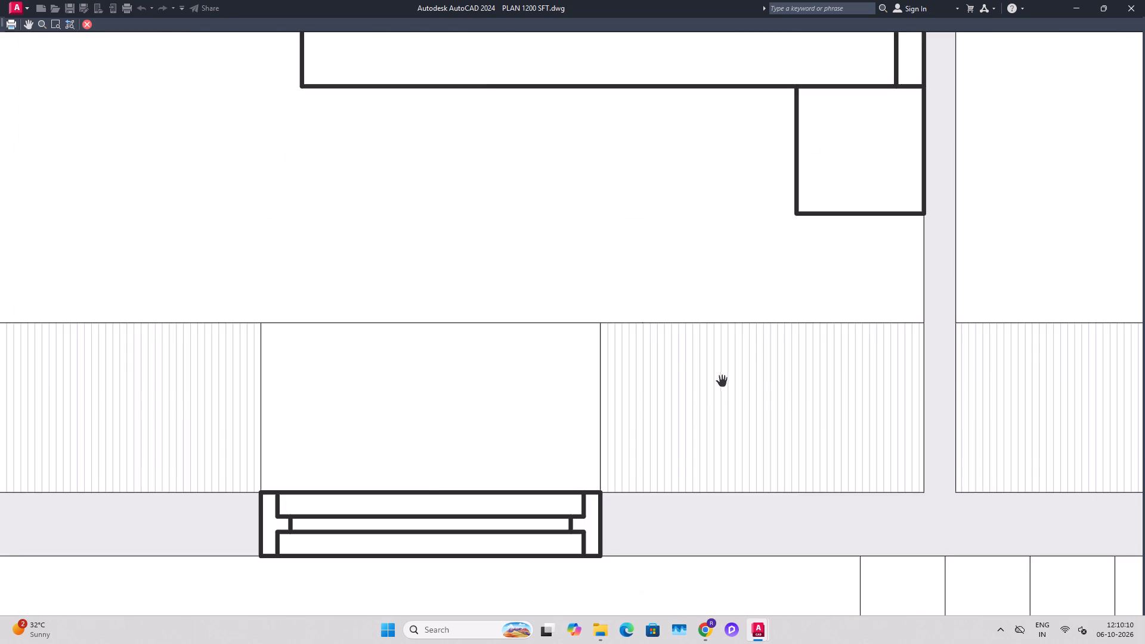
scroll(716, 397, down, 1)
middle_drag(590, 360, 603, 423)
scroll(616, 374, down, 2)
middle_drag(554, 312, 567, 395)
middle_drag(464, 345, 463, 422)
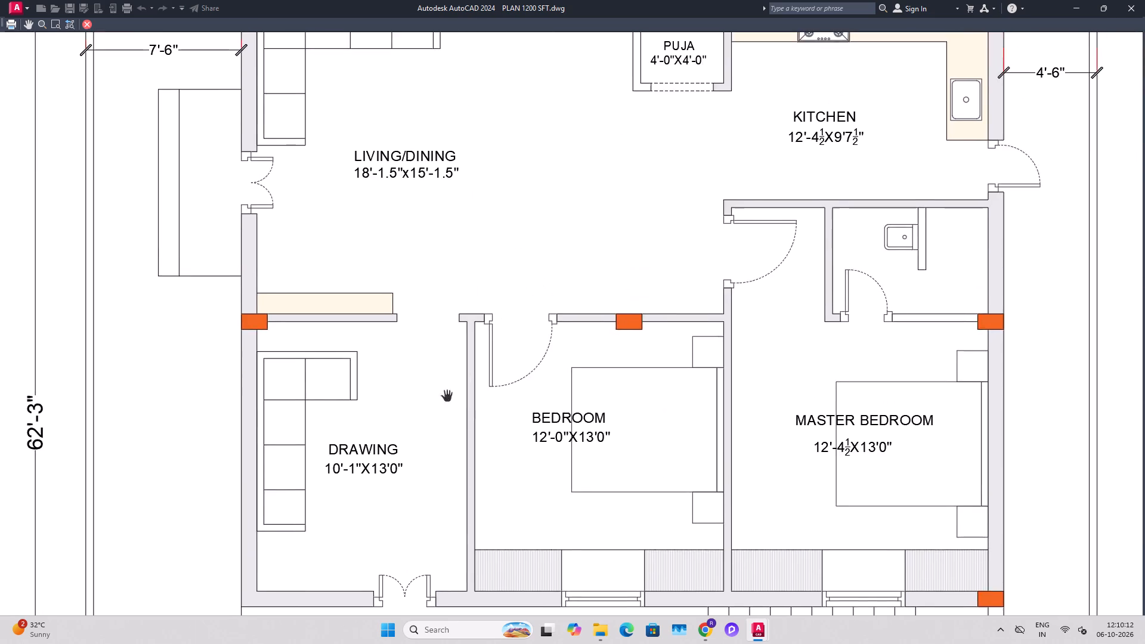
scroll(451, 335, down, 2)
middle_drag(494, 331, 495, 340)
key(Escape)
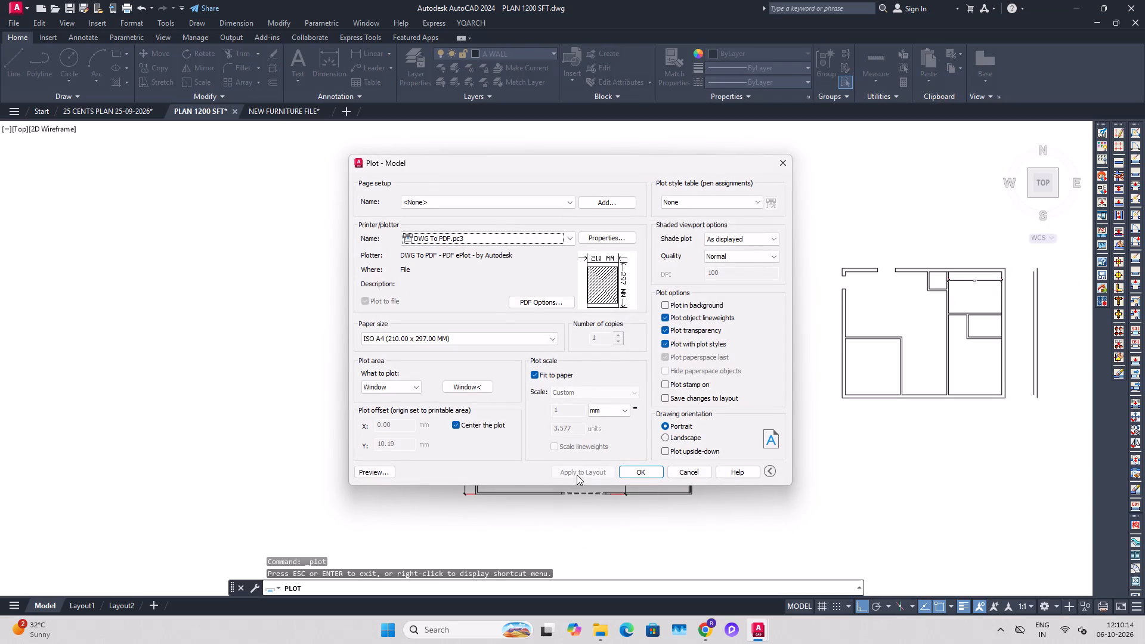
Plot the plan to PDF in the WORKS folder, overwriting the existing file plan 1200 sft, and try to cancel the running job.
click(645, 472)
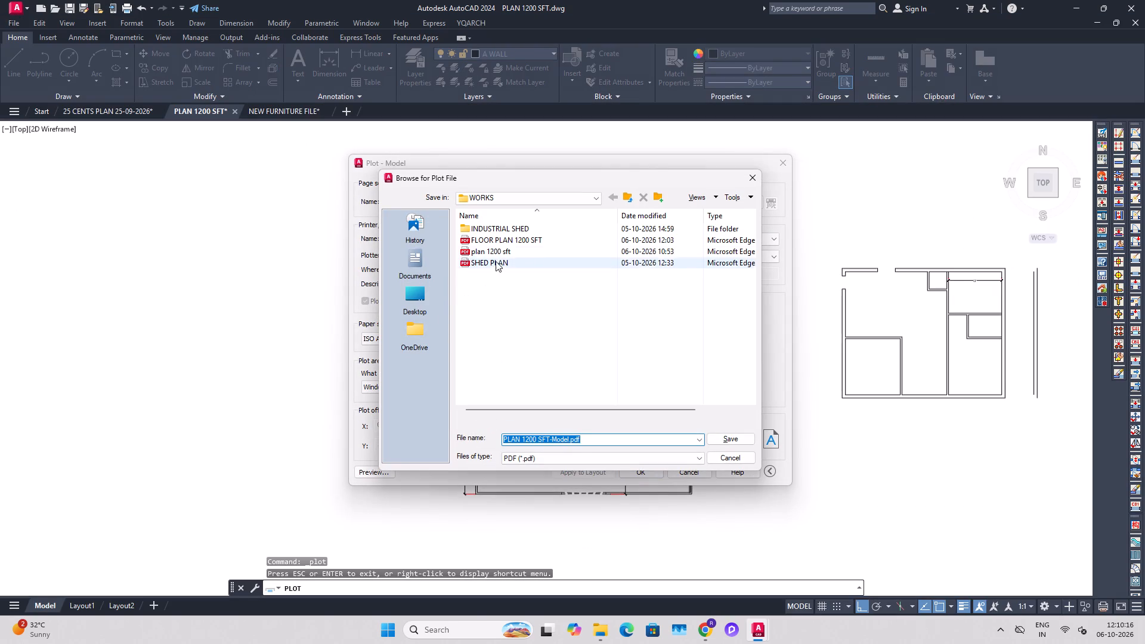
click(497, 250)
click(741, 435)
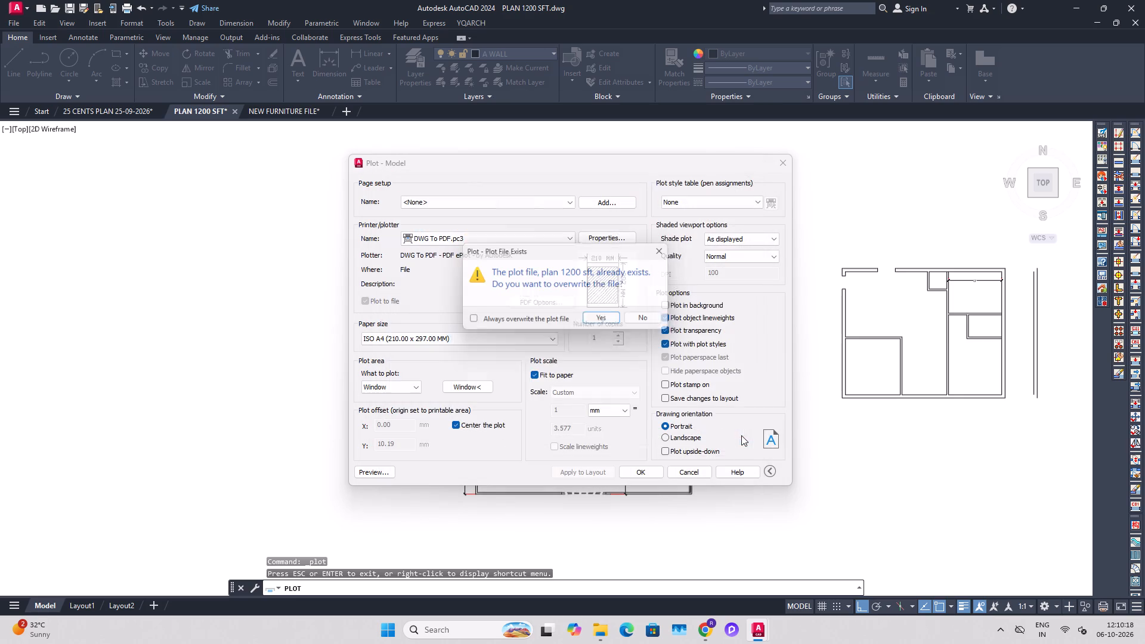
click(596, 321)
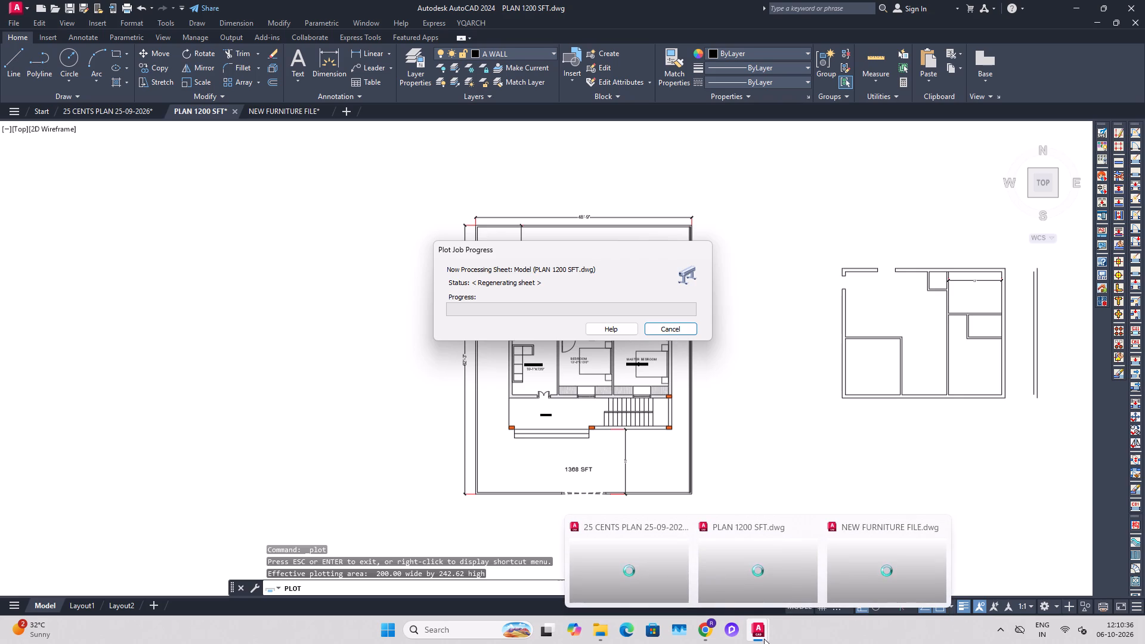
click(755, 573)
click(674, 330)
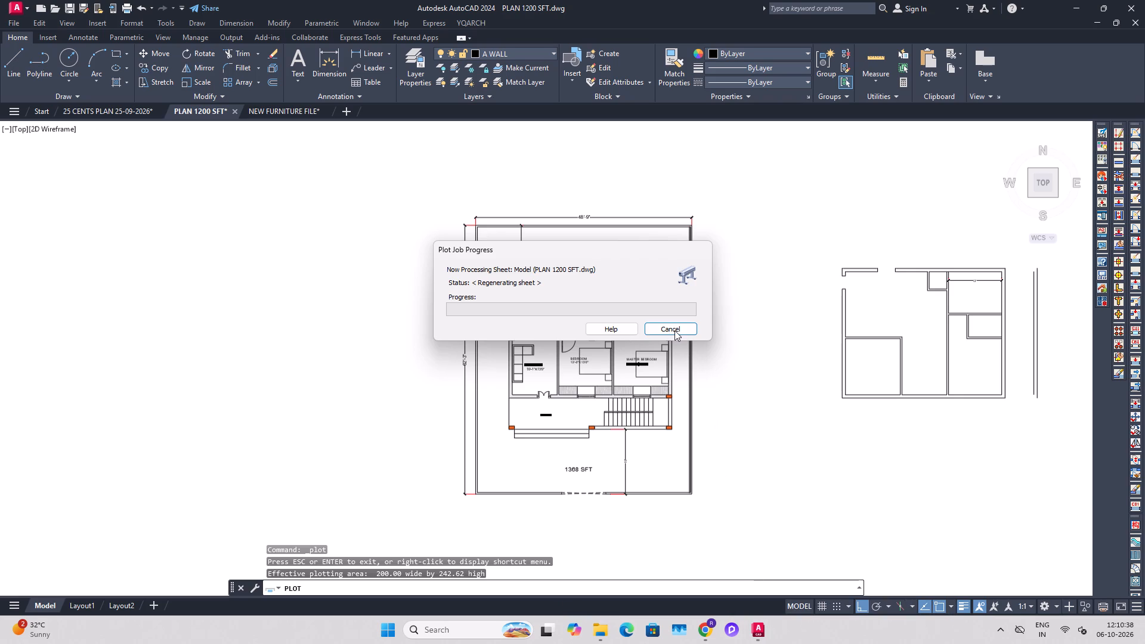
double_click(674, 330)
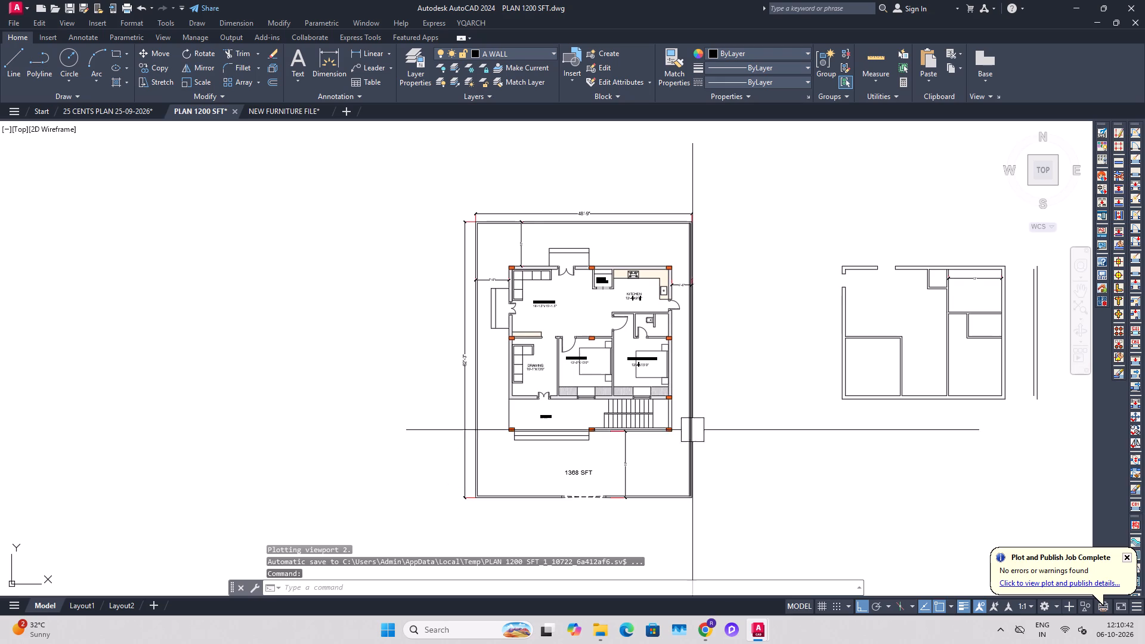
Save the PLAN 1200 SFT drawing.
middle_drag(682, 419, 695, 389)
scroll(652, 374, up, 1)
key(Escape)
key(Escape)
key(Escape)
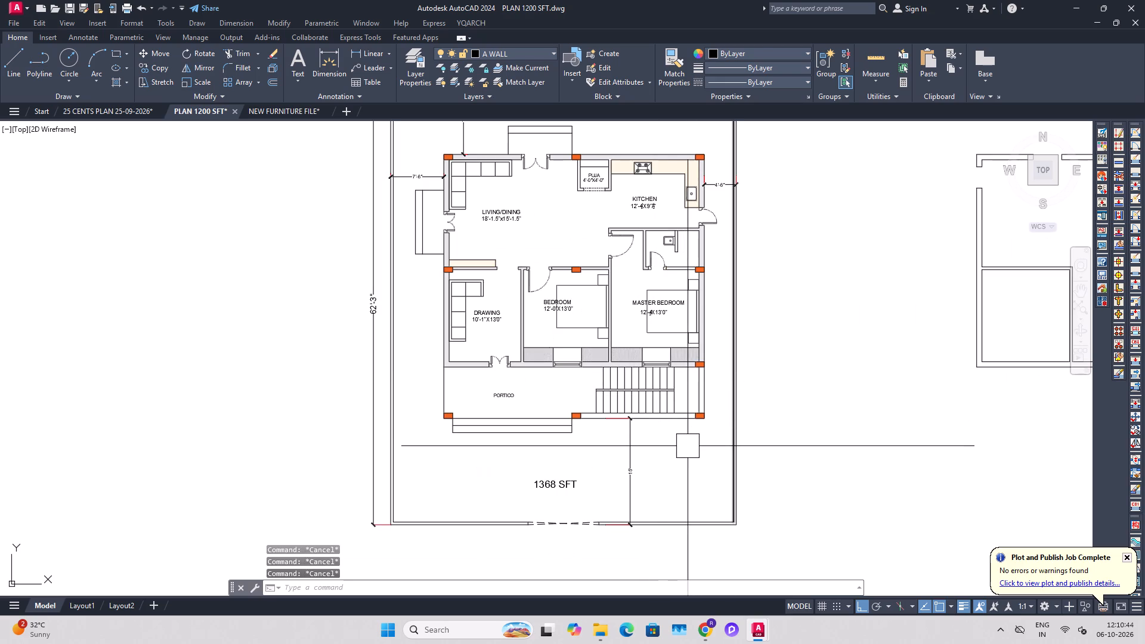
key(ctrl+s)
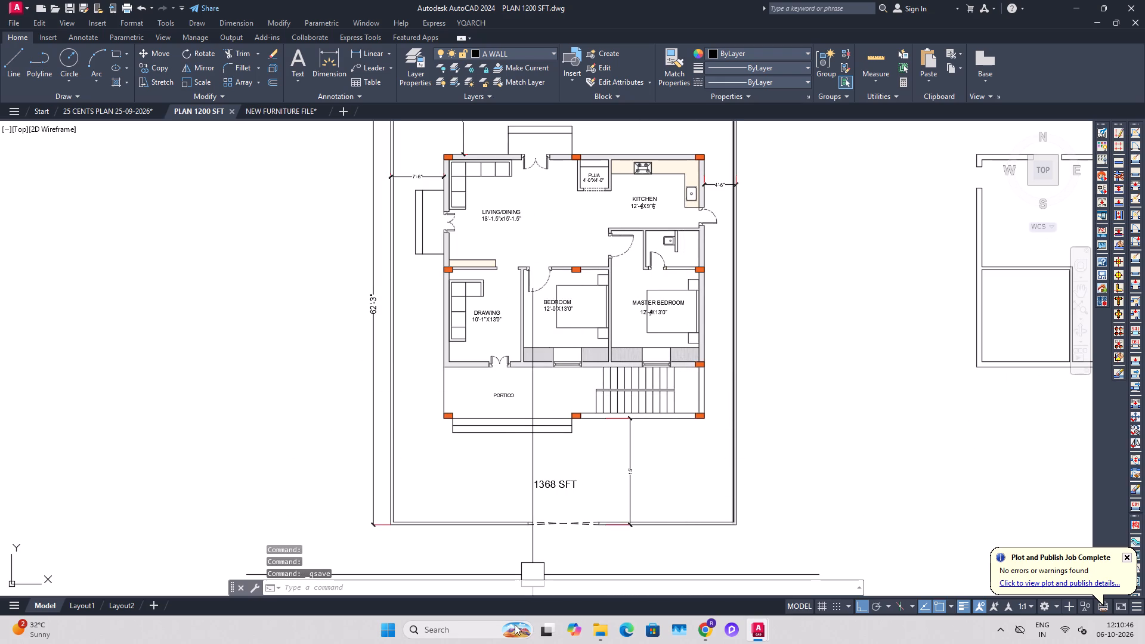
Switch to File Explorer and open plan 1200 sft.pdf from the WORKS folder on drive E: to examine the plotted plan.
click(598, 631)
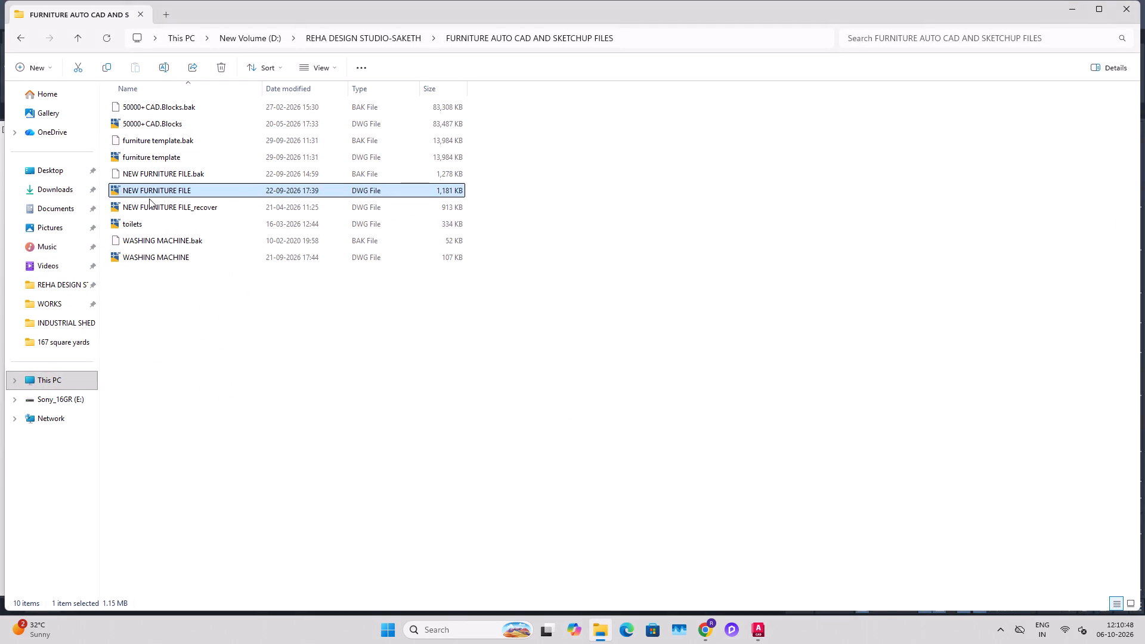
click(67, 405)
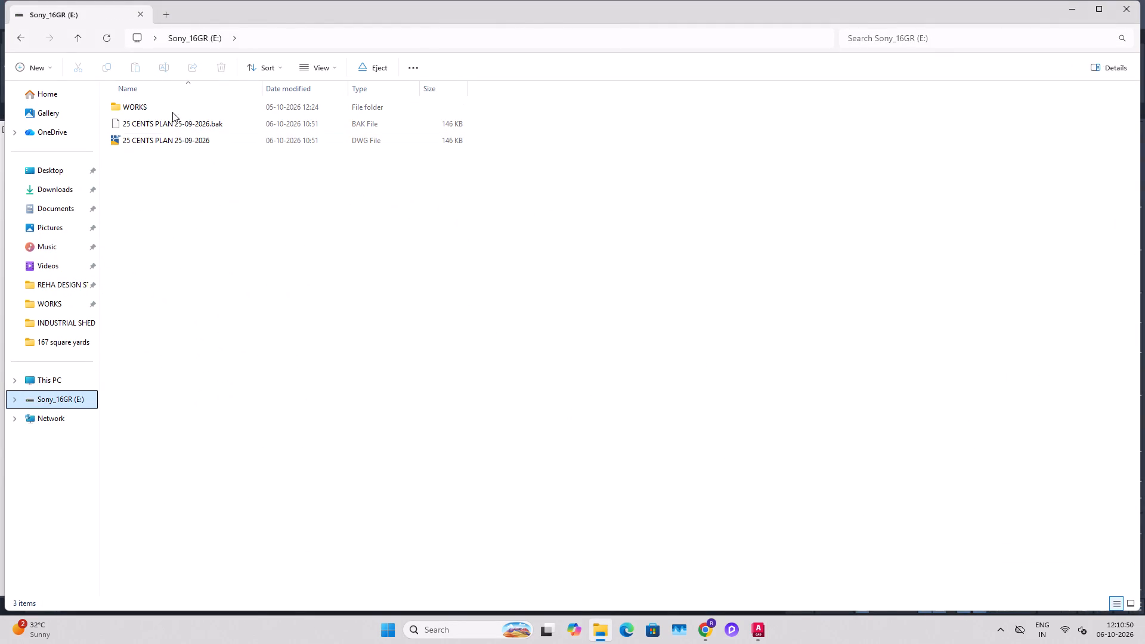
double_click(172, 110)
double_click(147, 407)
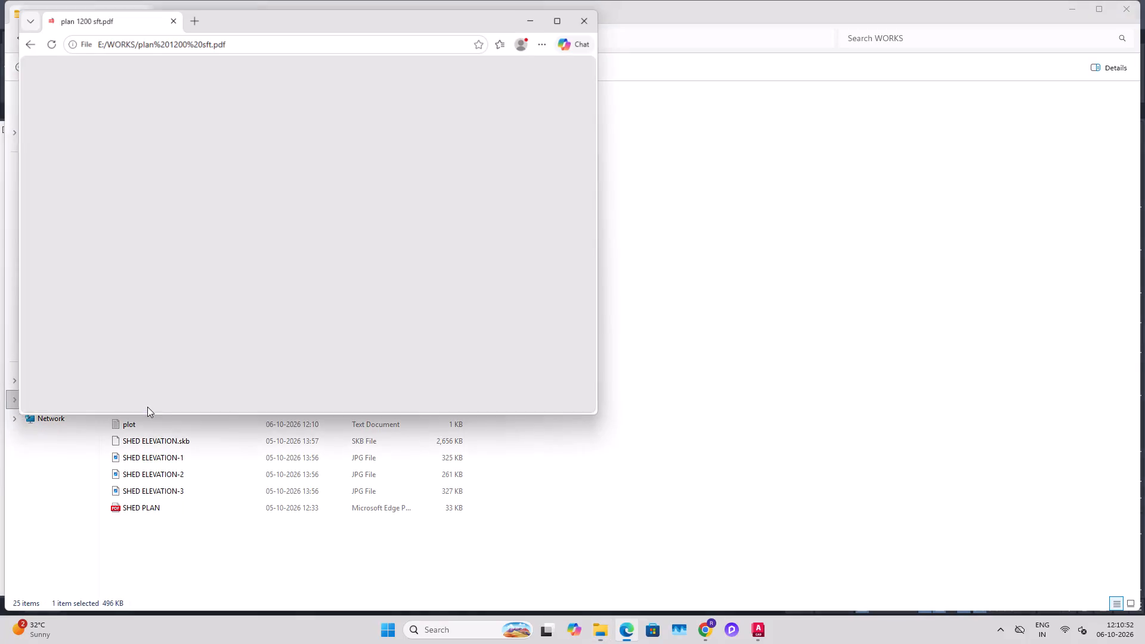
scroll(323, 239, down, 3)
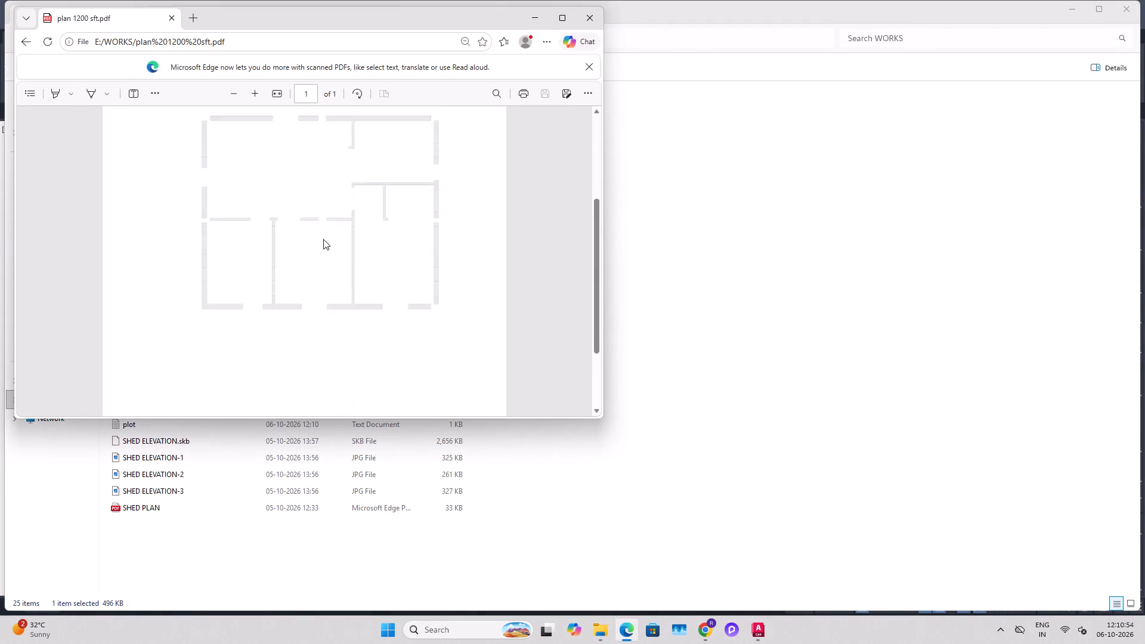
scroll(323, 239, down, 1)
scroll(323, 239, up, 6)
click(586, 18)
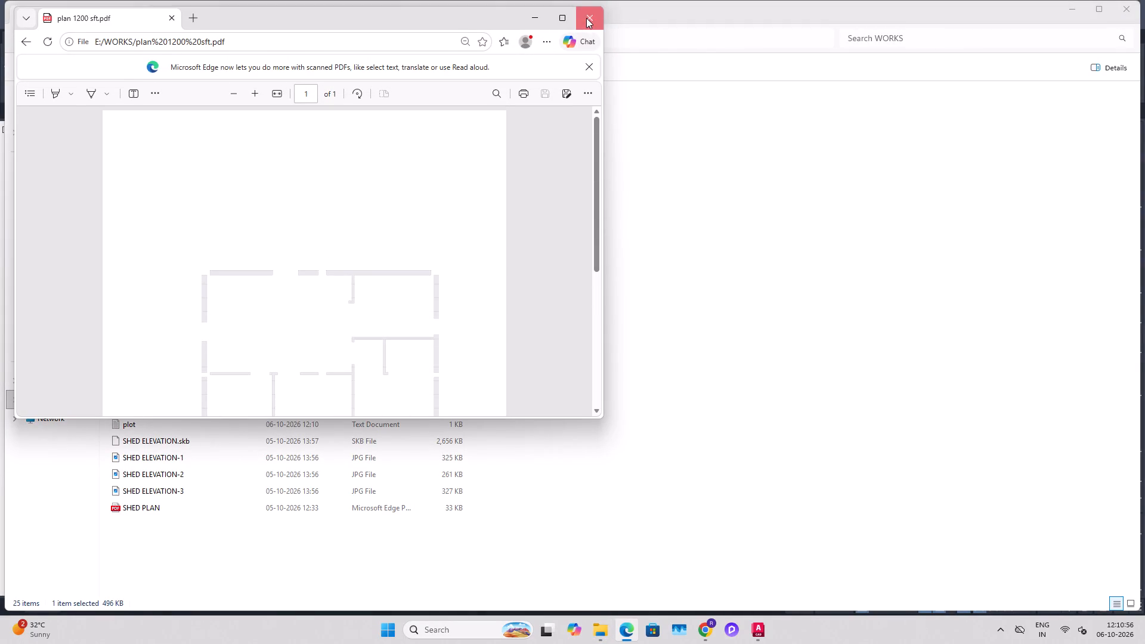
double_click(311, 402)
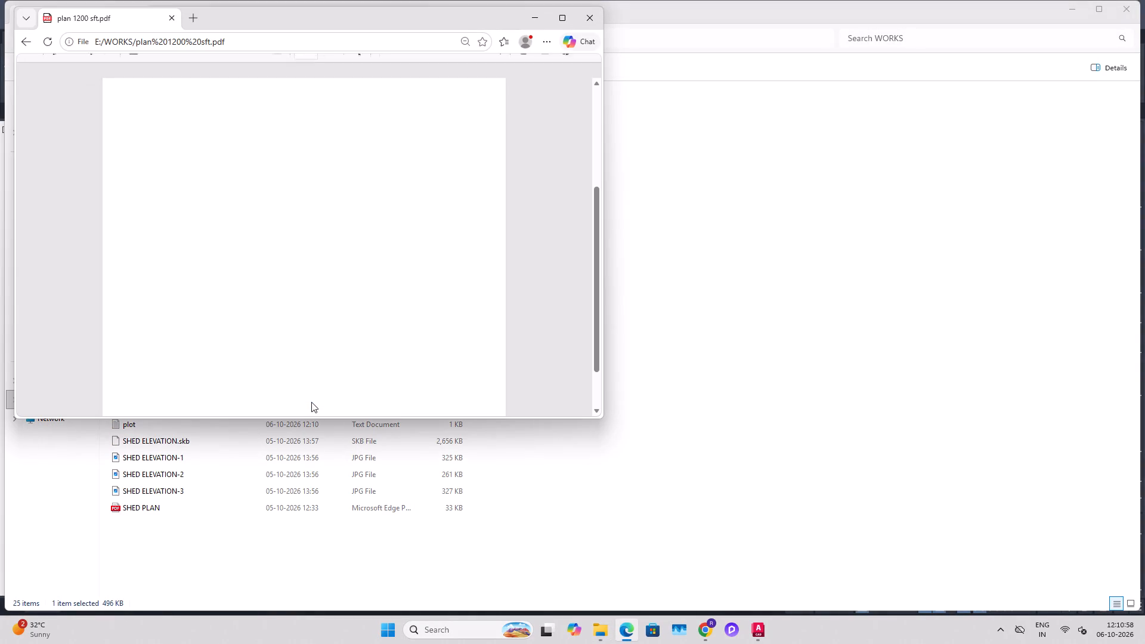
scroll(366, 271, down, 2)
scroll(366, 271, up, 6)
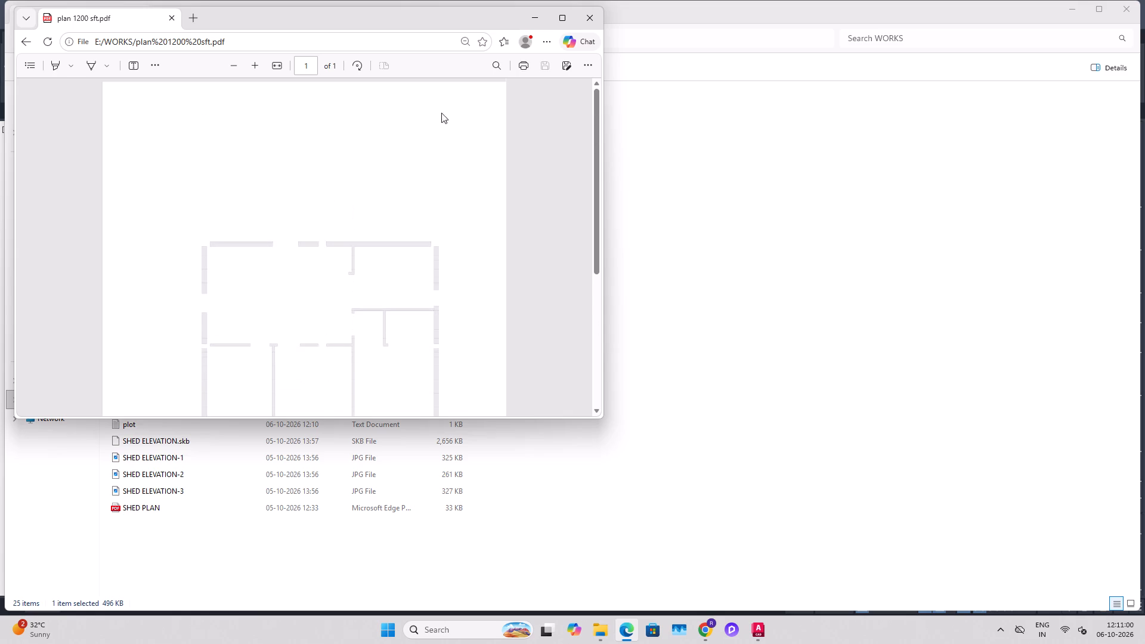
click(590, 8)
click(1070, 6)
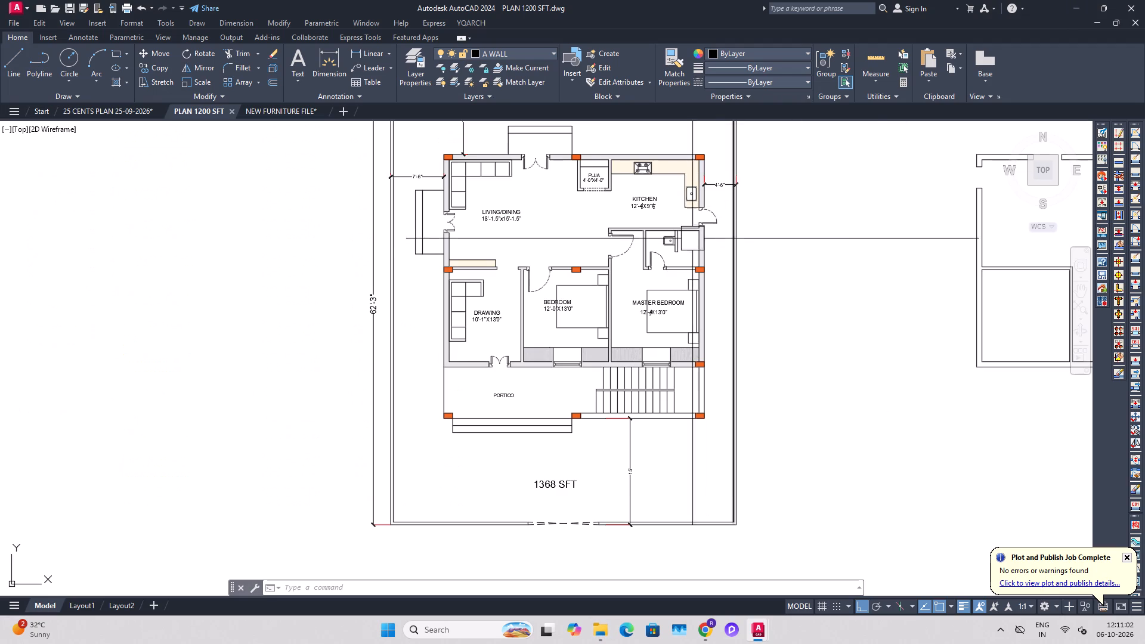
Save the PLAN 1200 SFT drawing again.
key(Escape)
key(ctrl+s)
key(ctrl+s)
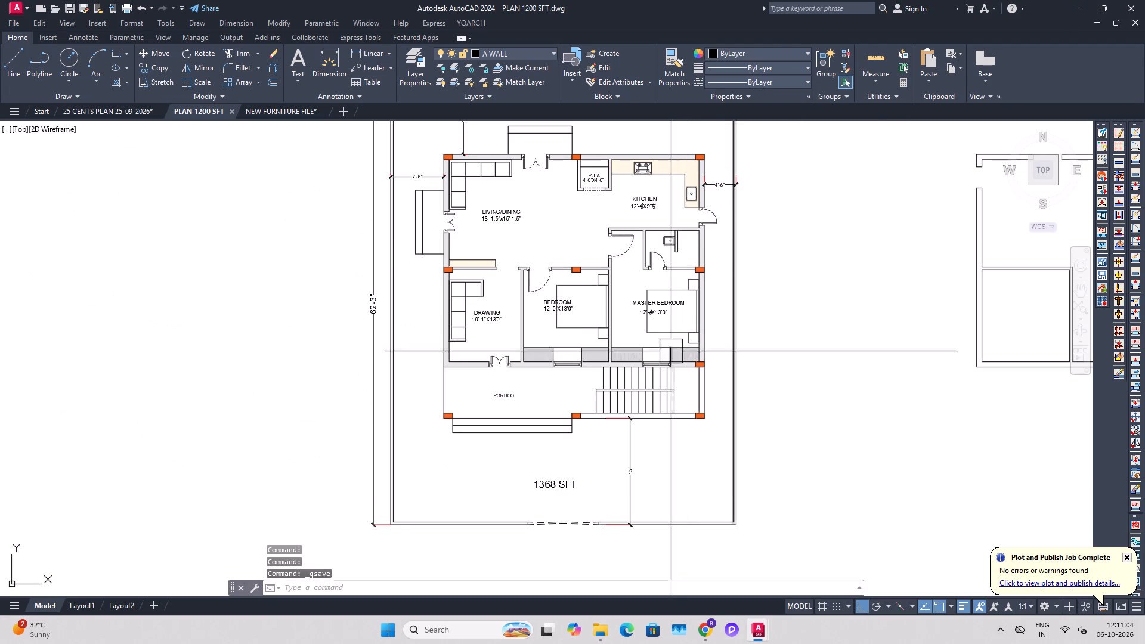
Plot the single sheet to PDF again, overwriting plan 1200 sft in the WORKS folder.
scroll(671, 352, down, 1)
key(ctrl+p)
click(556, 345)
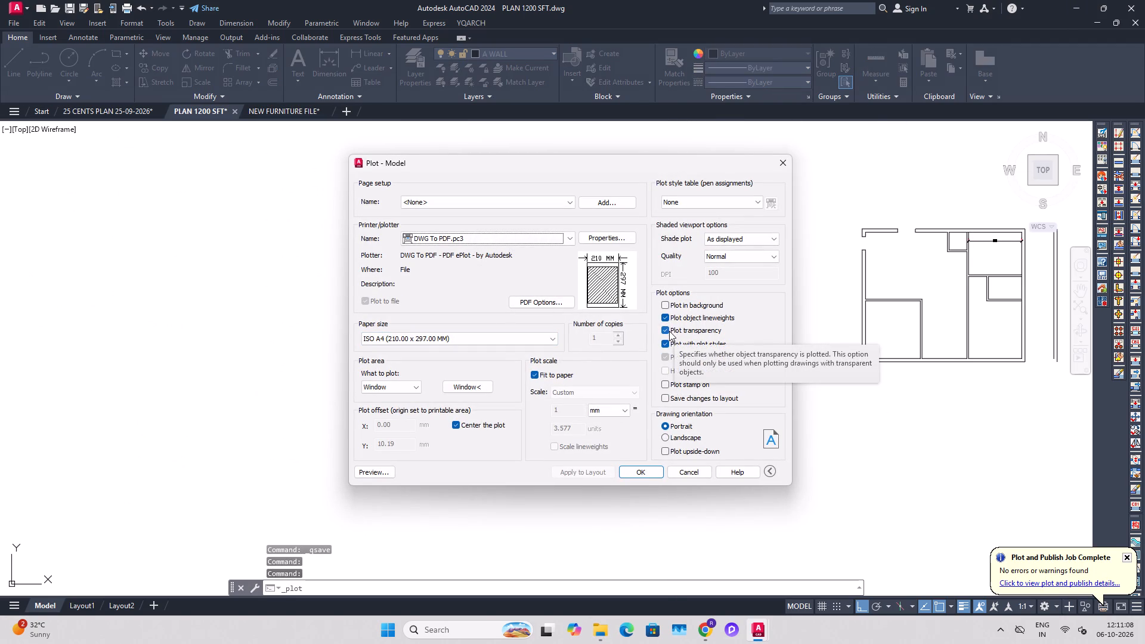
click(627, 467)
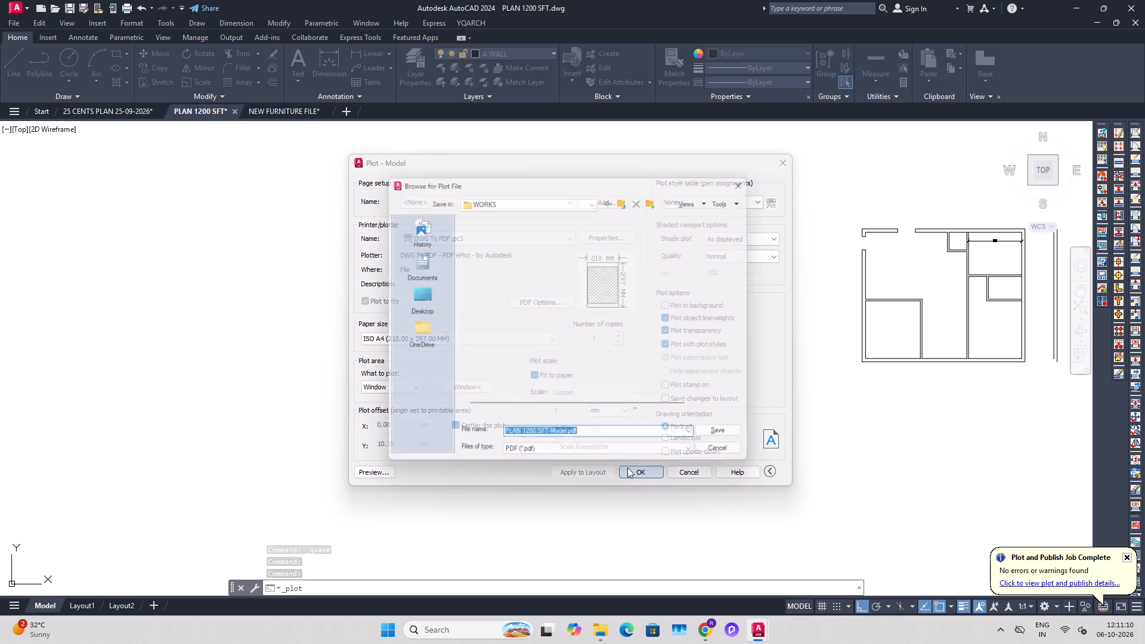
click(507, 253)
click(732, 442)
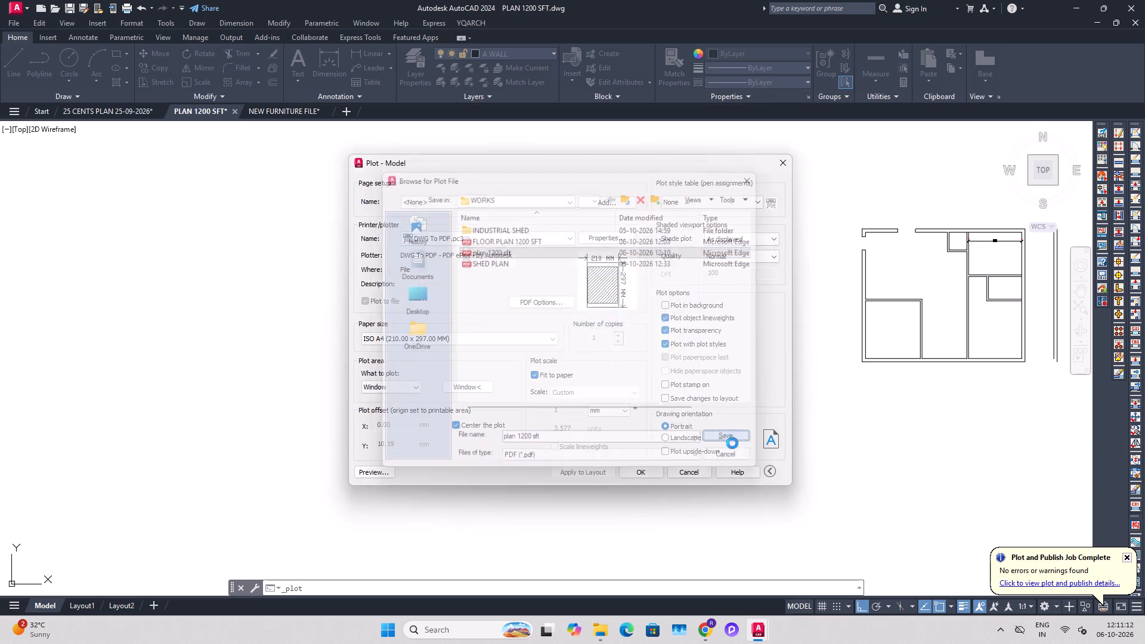
click(601, 320)
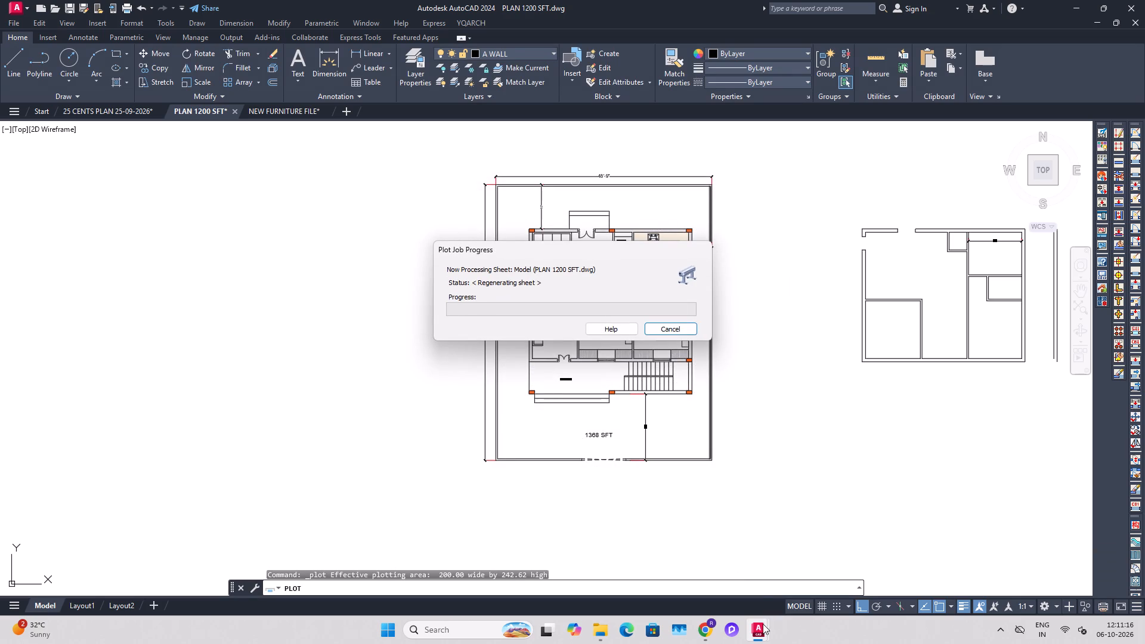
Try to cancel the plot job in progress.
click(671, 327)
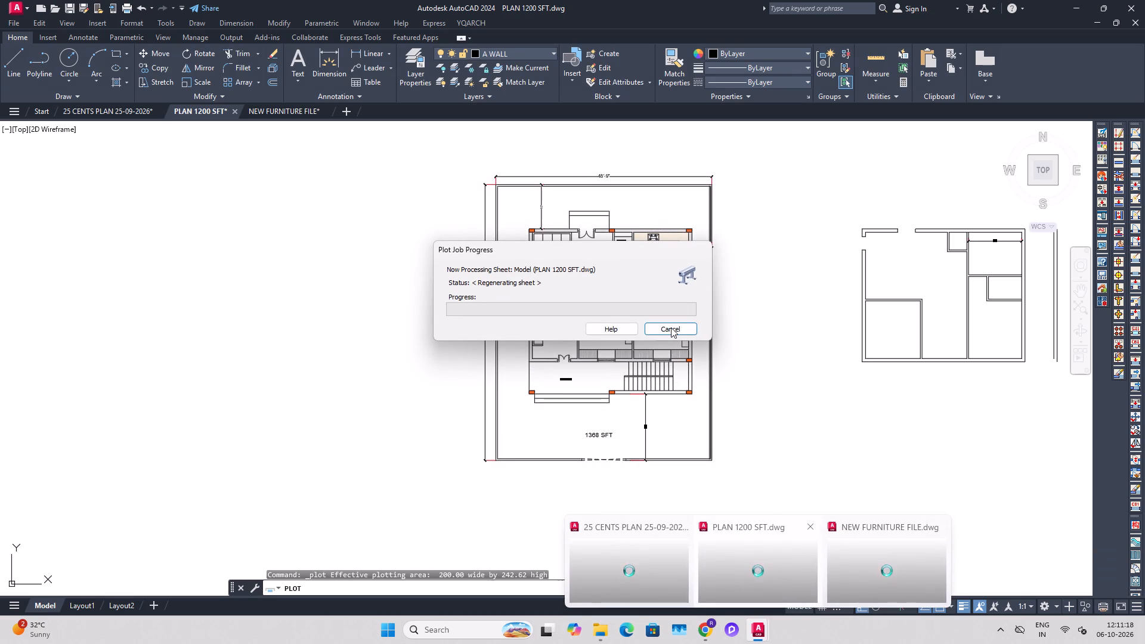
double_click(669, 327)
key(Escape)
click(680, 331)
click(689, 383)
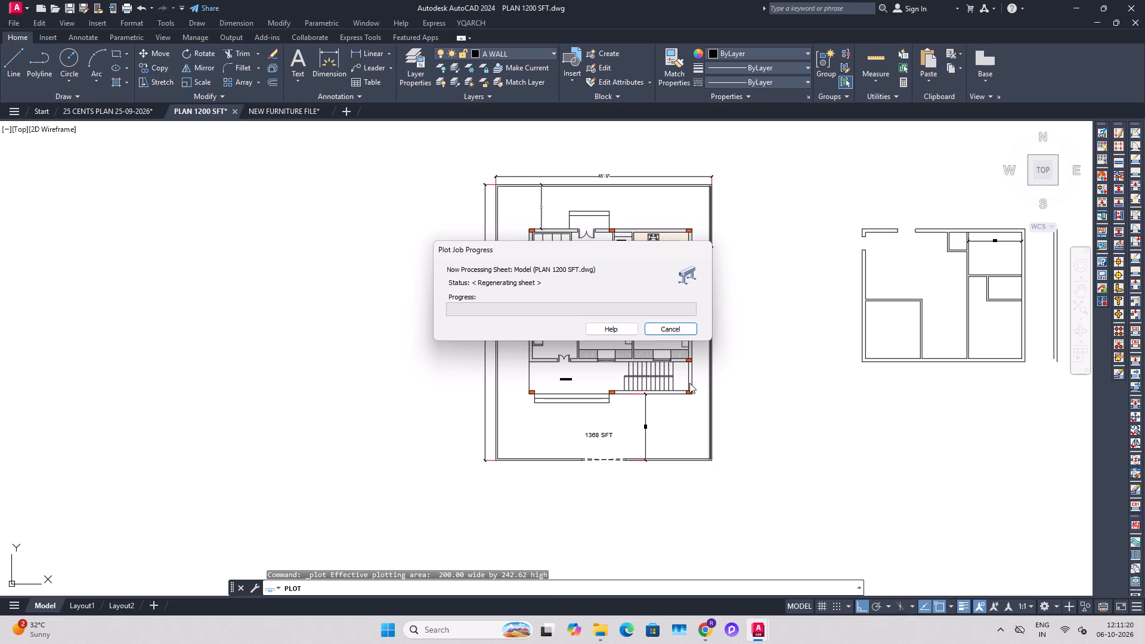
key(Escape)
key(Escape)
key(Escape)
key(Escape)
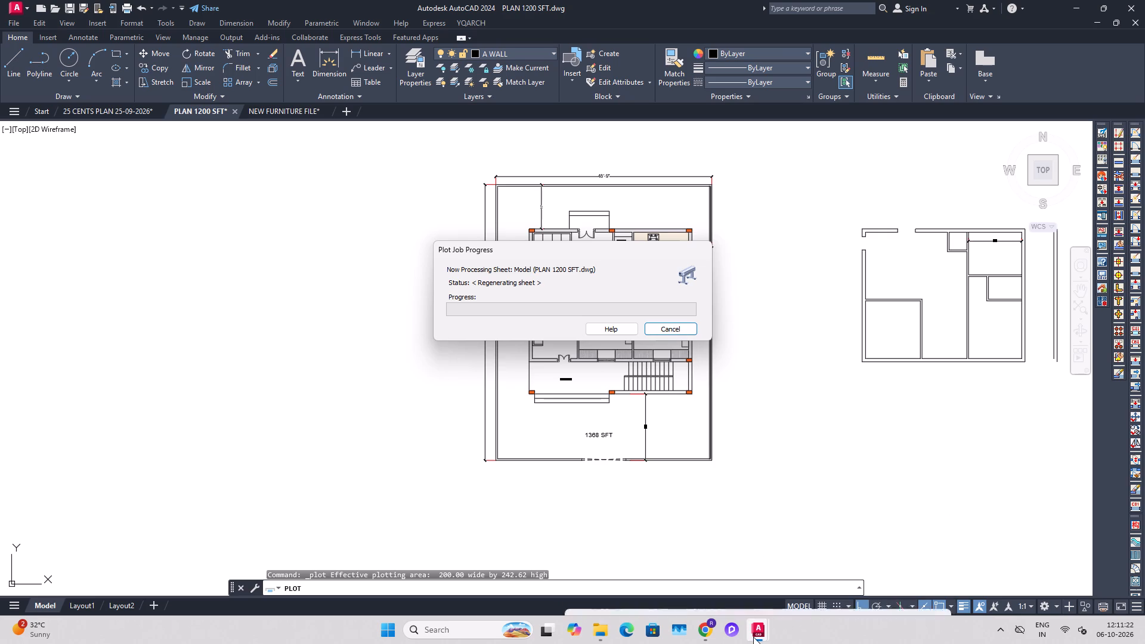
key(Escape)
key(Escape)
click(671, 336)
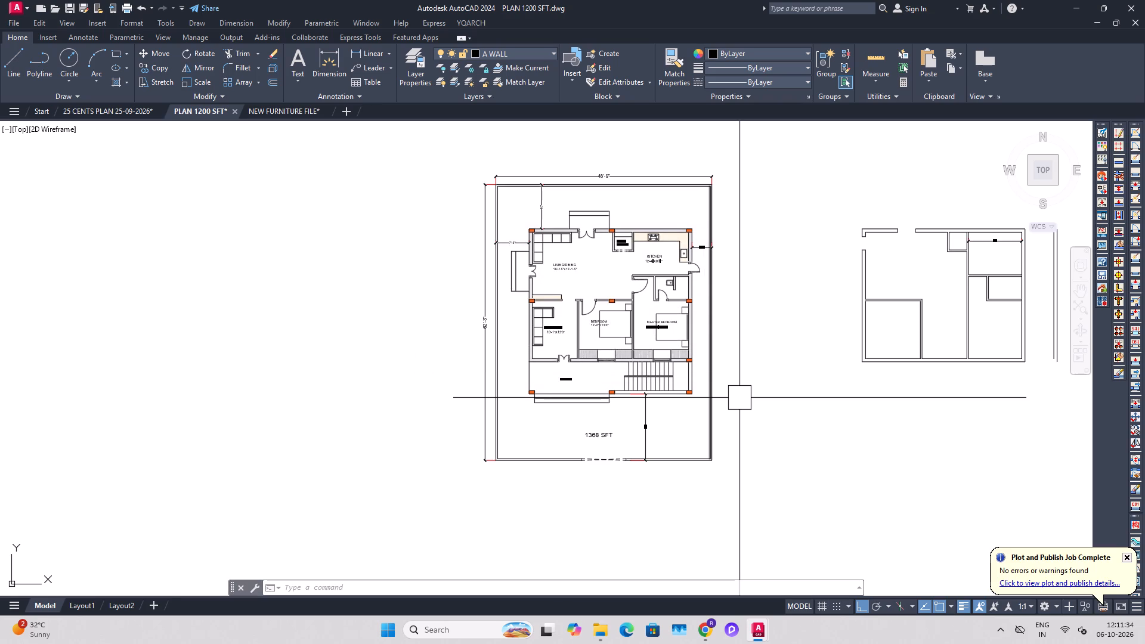
Save the PLAN 1200 SFT drawing before plotting it again.
key(Escape)
key(Escape)
key(Escape)
key(Escape)
middle_drag(582, 314, 584, 355)
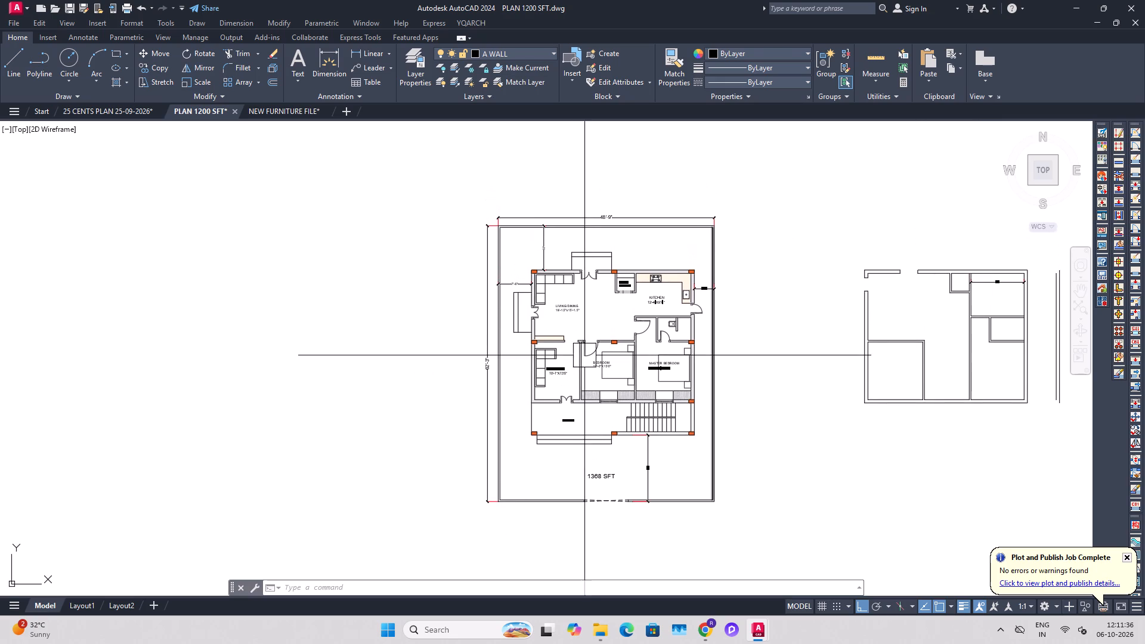
key(ctrl+s)
Plot the house plan to PDF in the WORKS folder under the new file name plan 1200 sft-1.
key(ctrl+p)
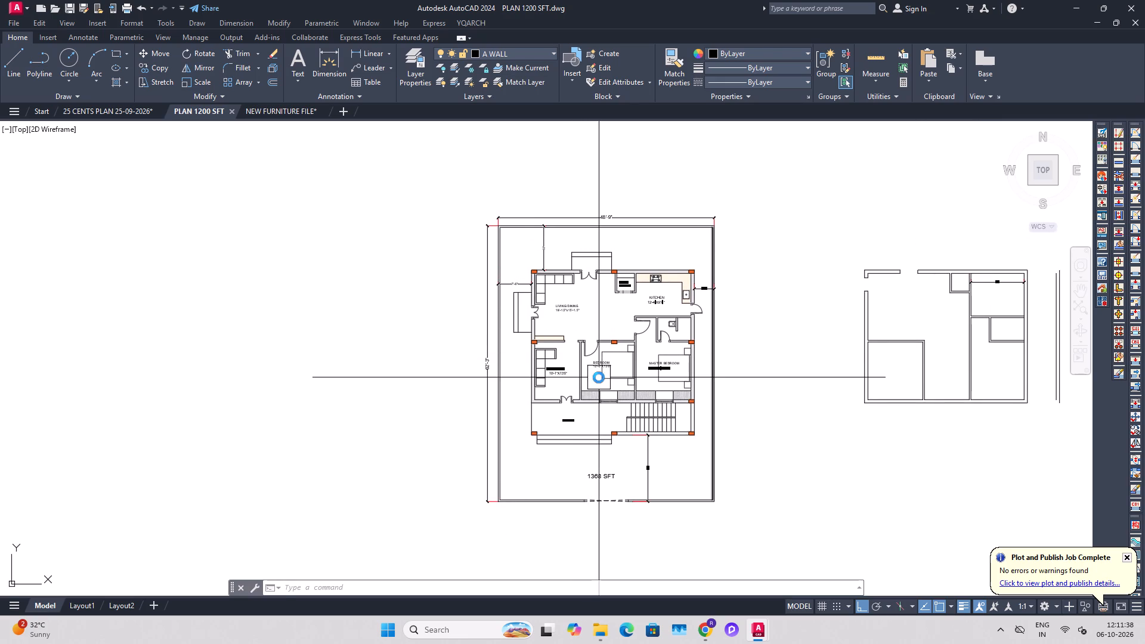
click(519, 342)
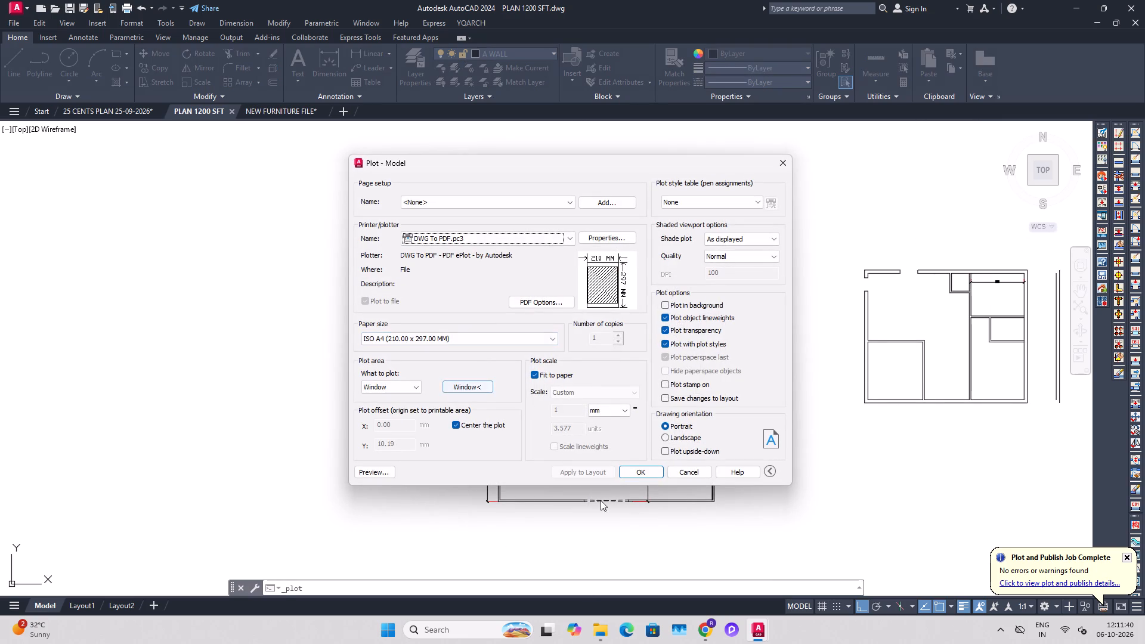
click(636, 473)
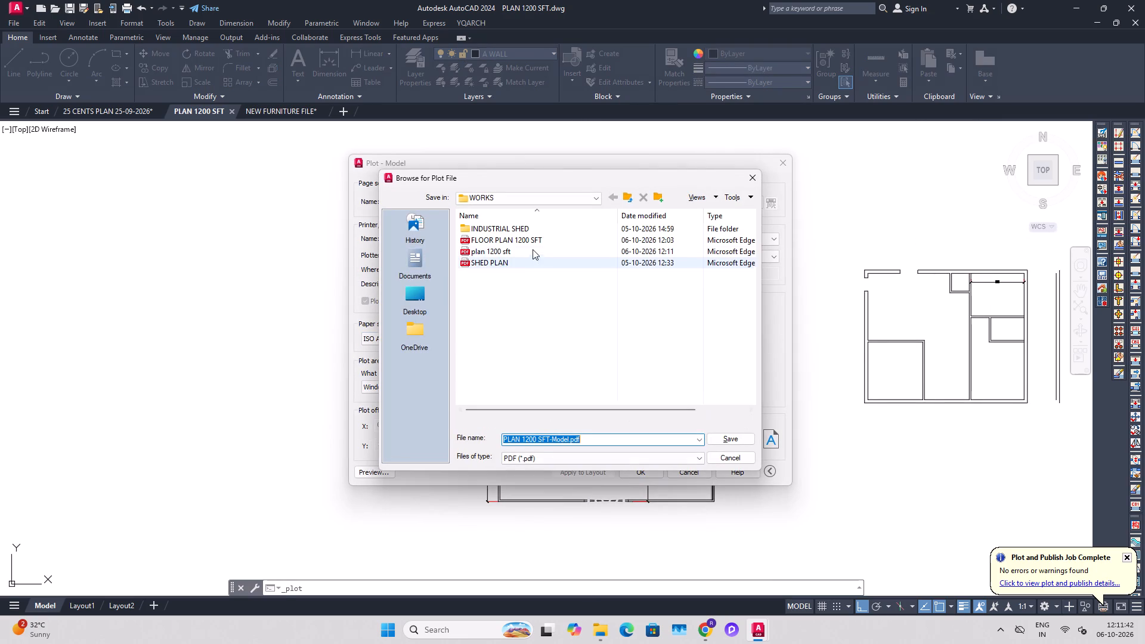
click(533, 249)
triple_click(573, 435)
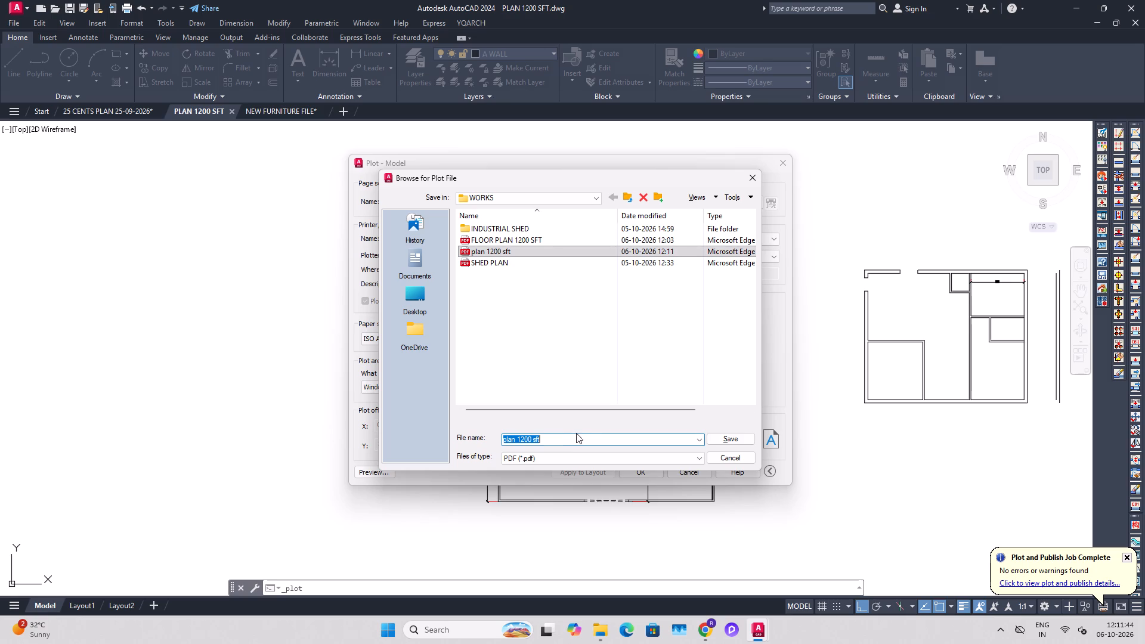
click(576, 438)
key(minus)
key(1)
click(727, 436)
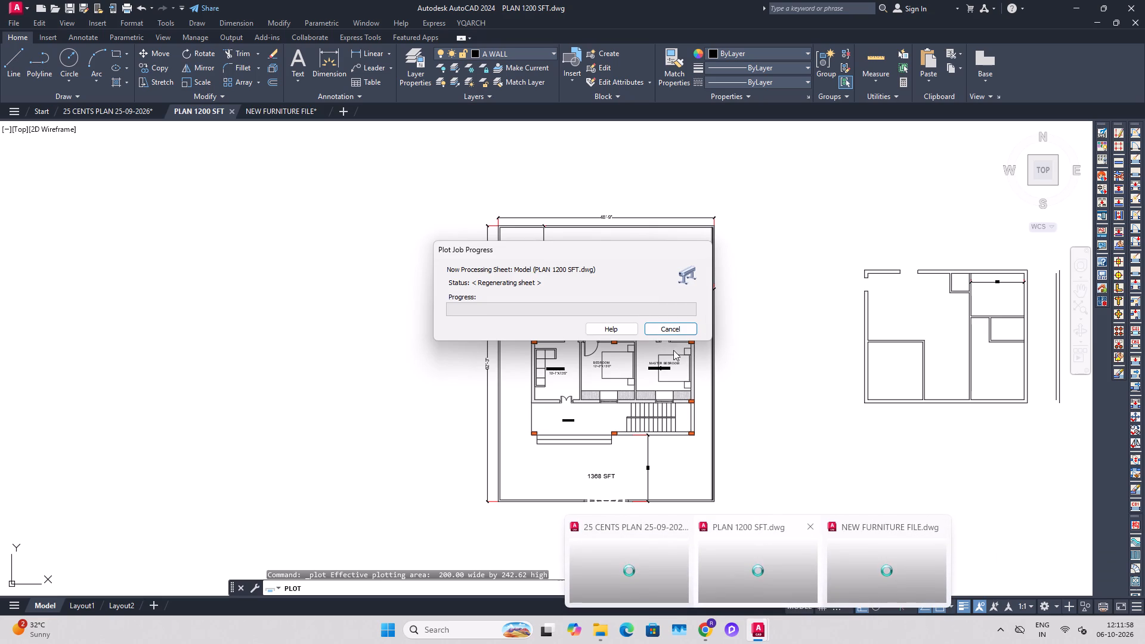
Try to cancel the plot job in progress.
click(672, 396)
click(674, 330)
Switch to File Explorer, open plan 1200 sft-1 from the WORKS folder to check it, and return to the drawing.
click(606, 636)
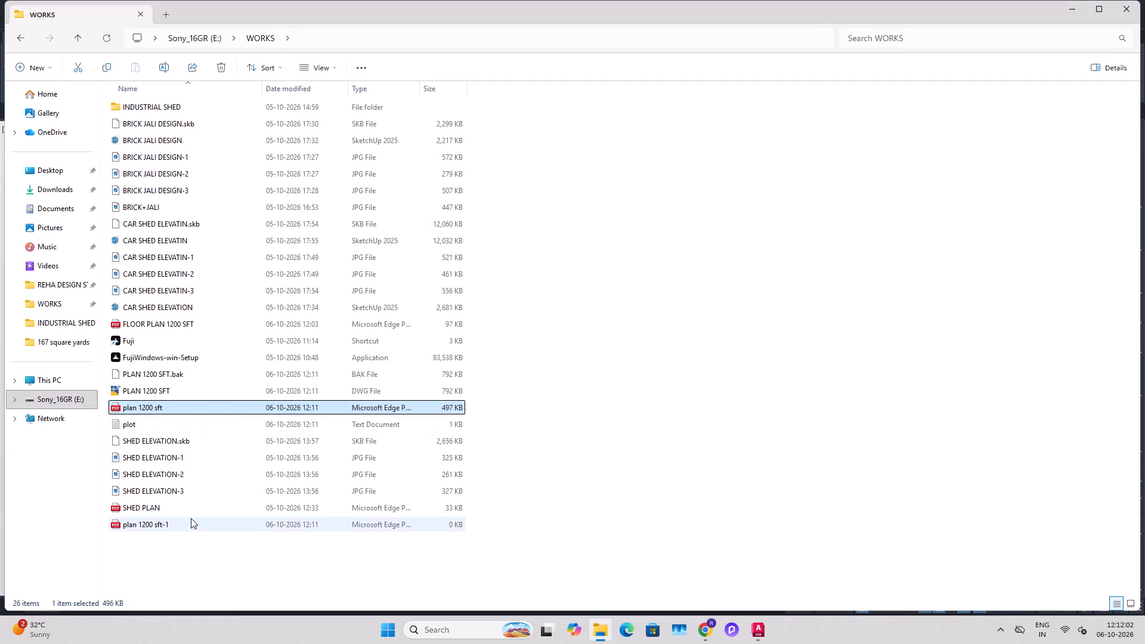
double_click(191, 518)
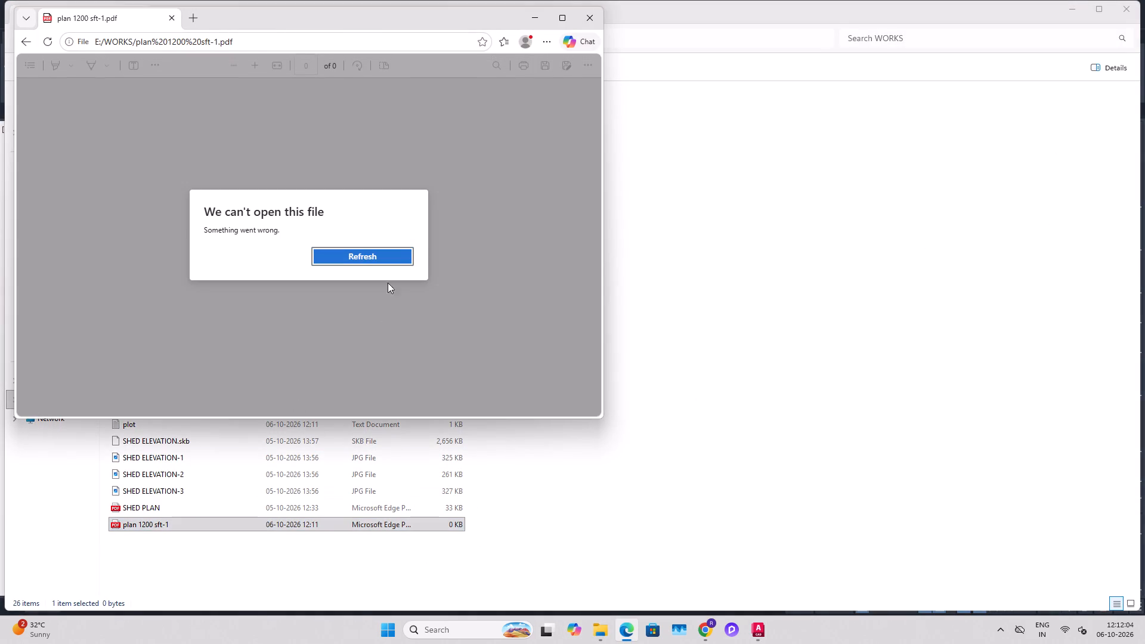
click(578, 11)
click(1081, 13)
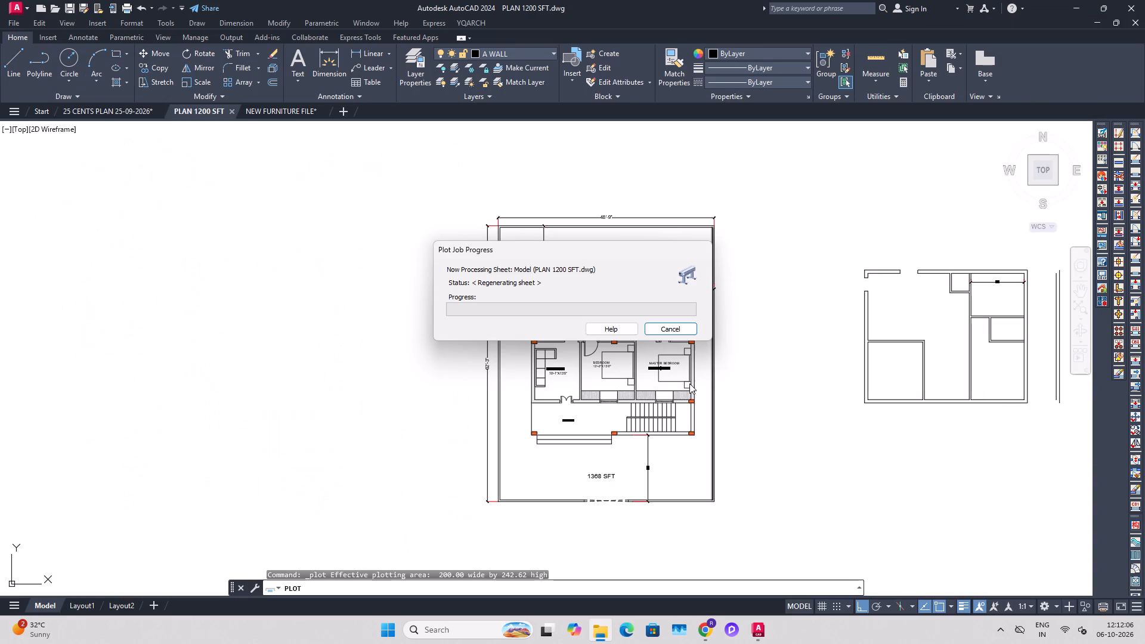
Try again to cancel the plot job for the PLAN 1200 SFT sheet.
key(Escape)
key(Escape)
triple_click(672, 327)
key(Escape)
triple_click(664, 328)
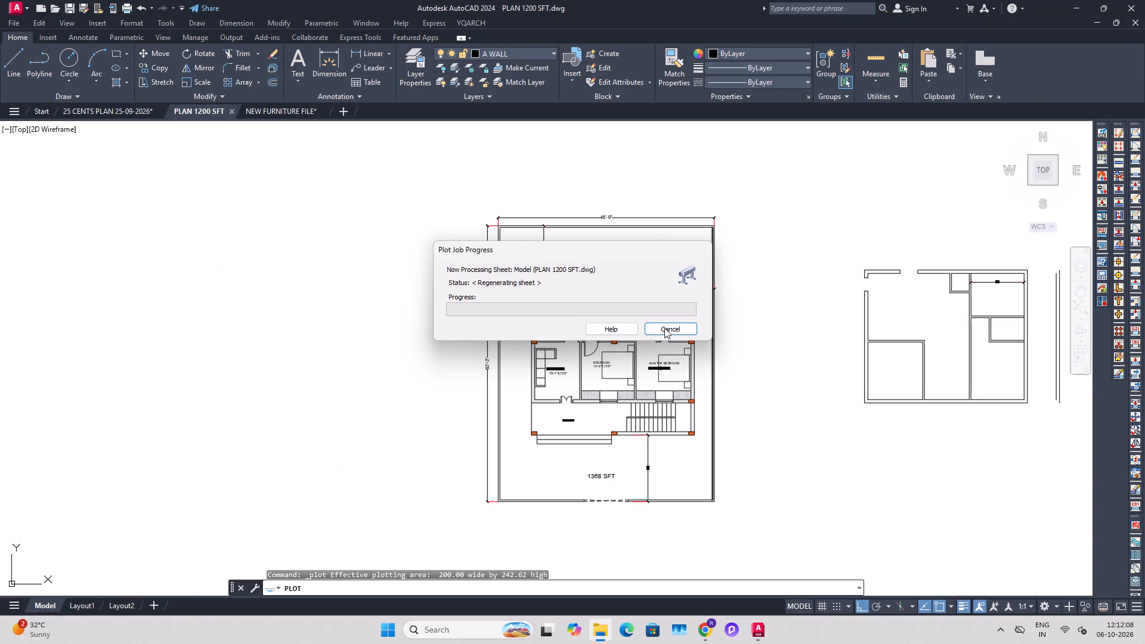
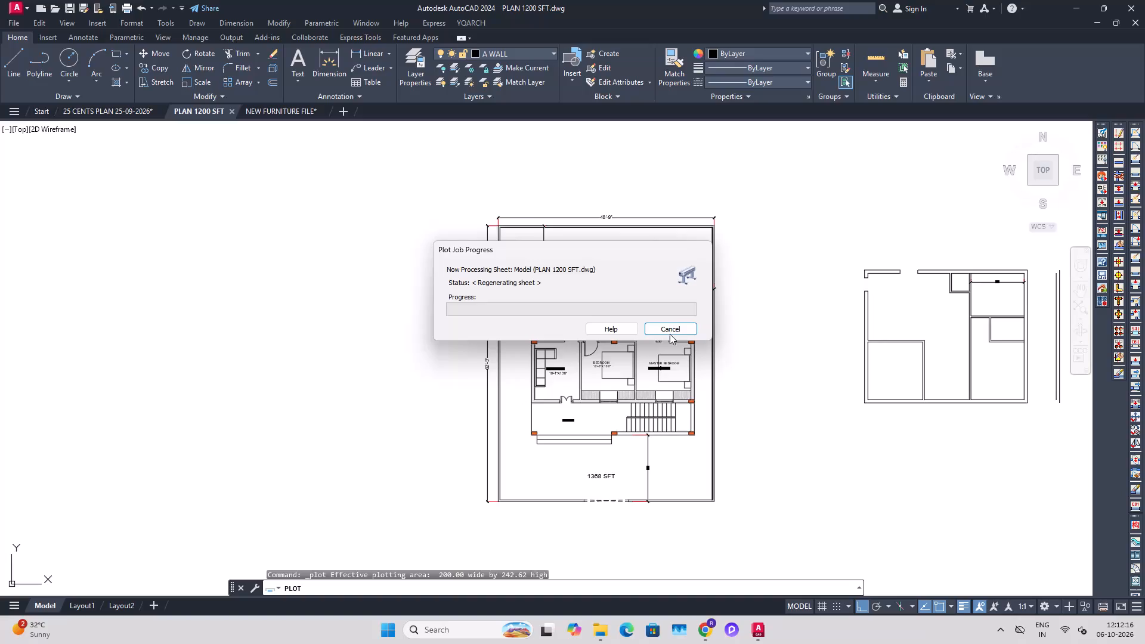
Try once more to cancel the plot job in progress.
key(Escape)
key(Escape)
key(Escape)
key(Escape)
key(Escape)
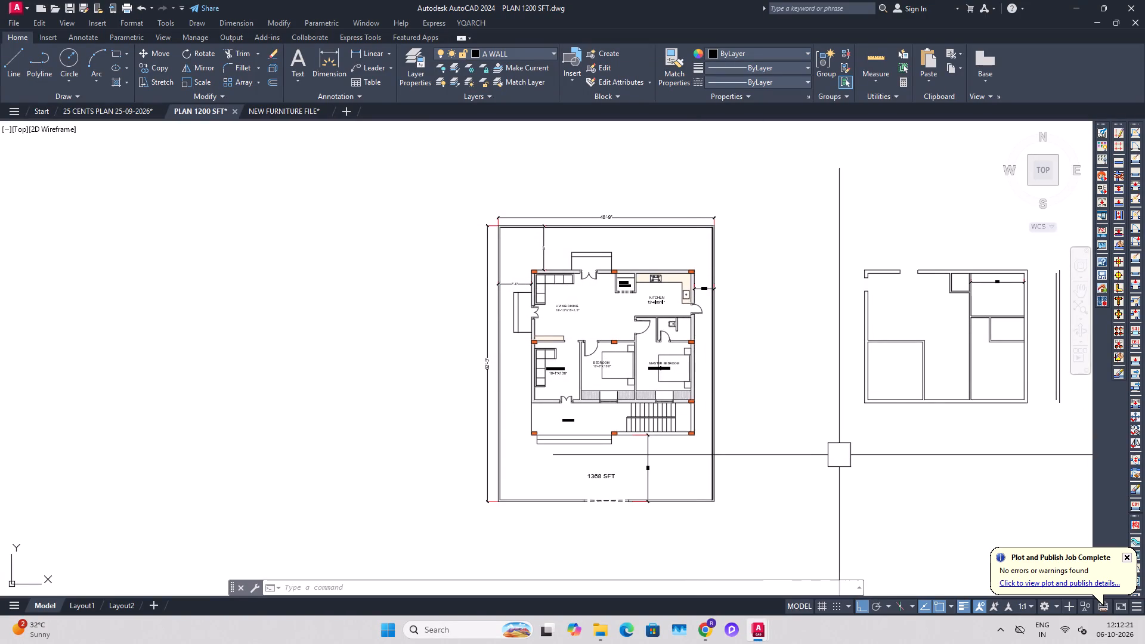
Plot the plan to PDF again with plot transparency turned off, overwriting plan 1200 sft-1 in the WORKS folder.
middle_drag(835, 455, 807, 453)
middle_drag(660, 423, 751, 401)
key(Escape)
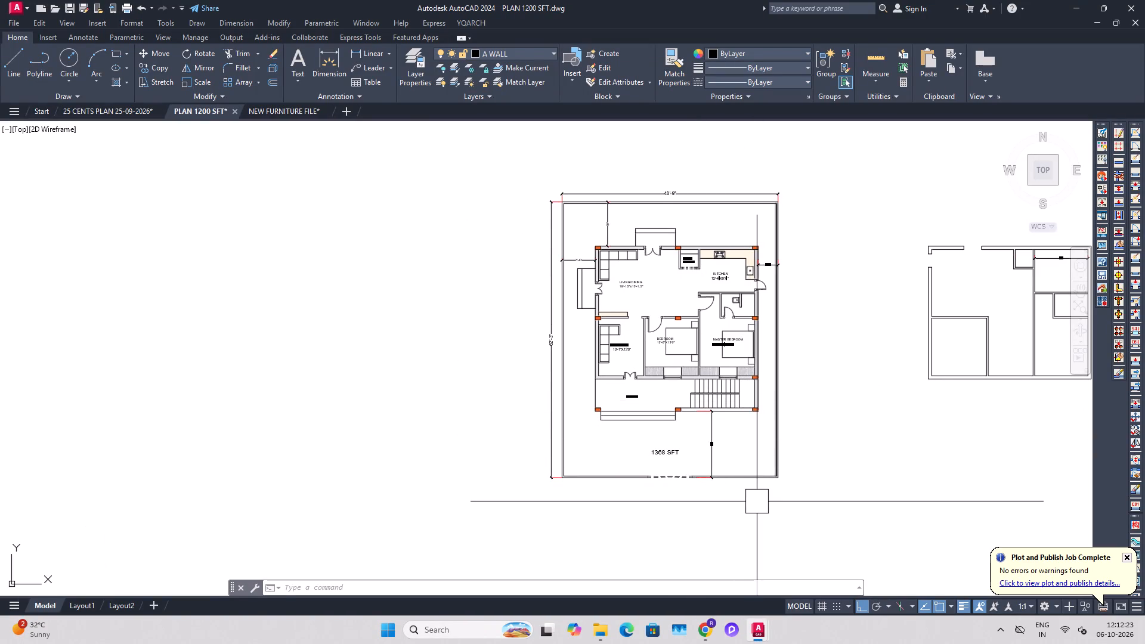
key(ctrl+p)
click(588, 336)
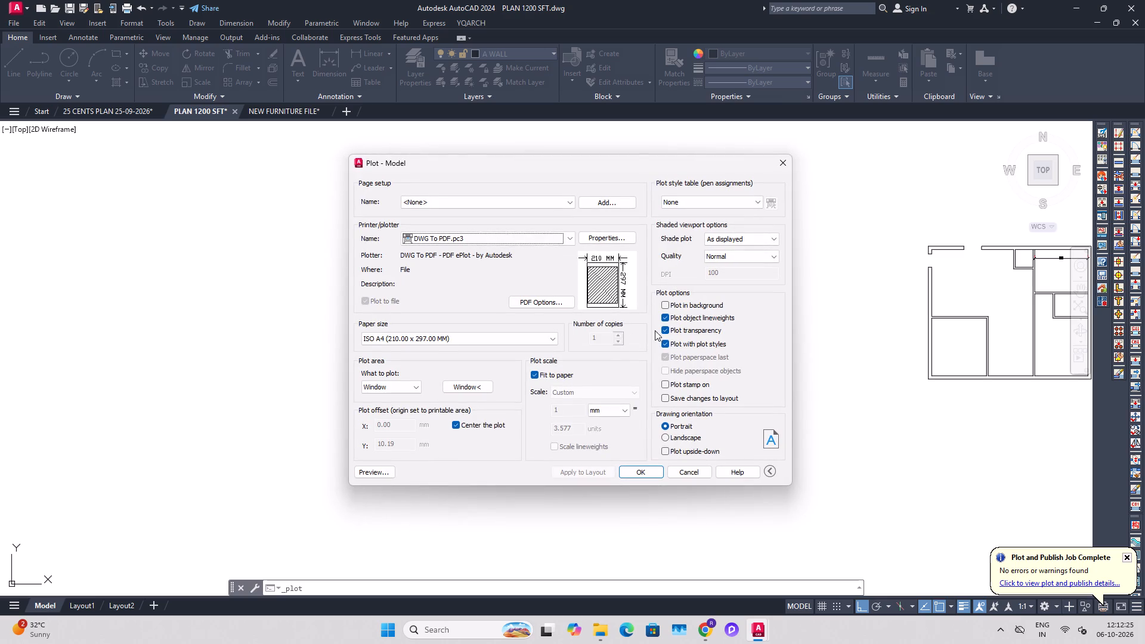
click(671, 330)
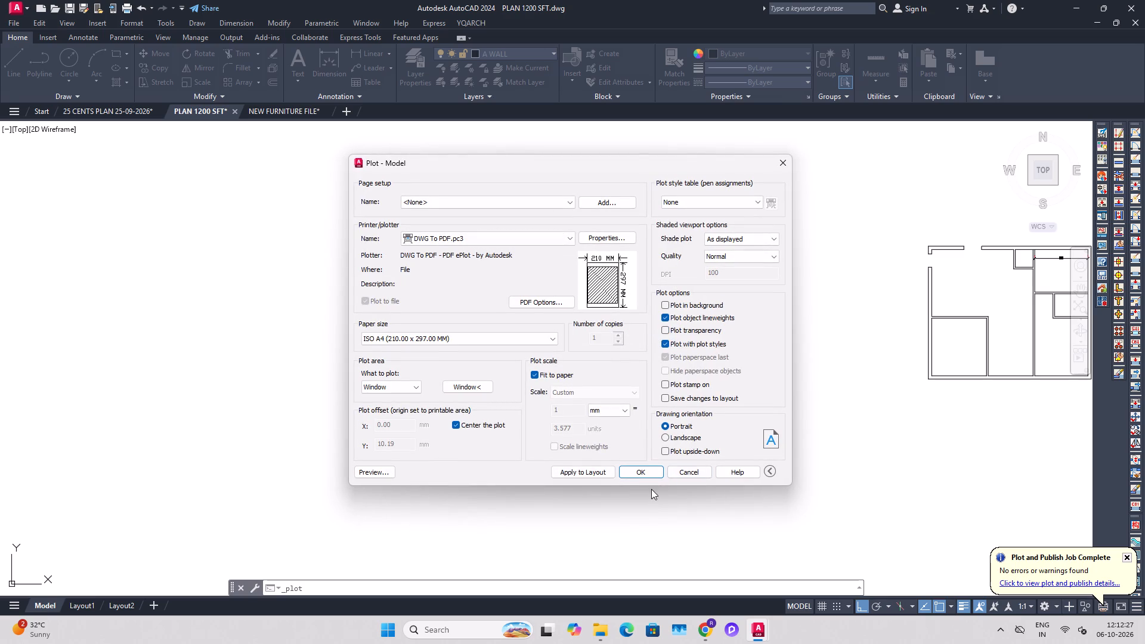
click(650, 477)
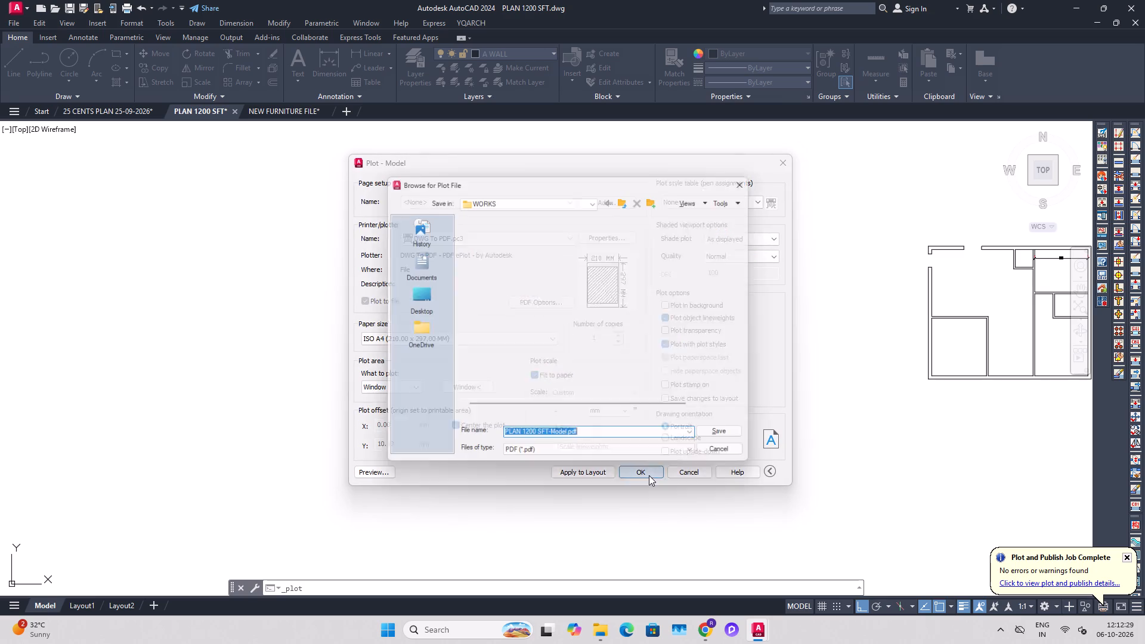
click(518, 265)
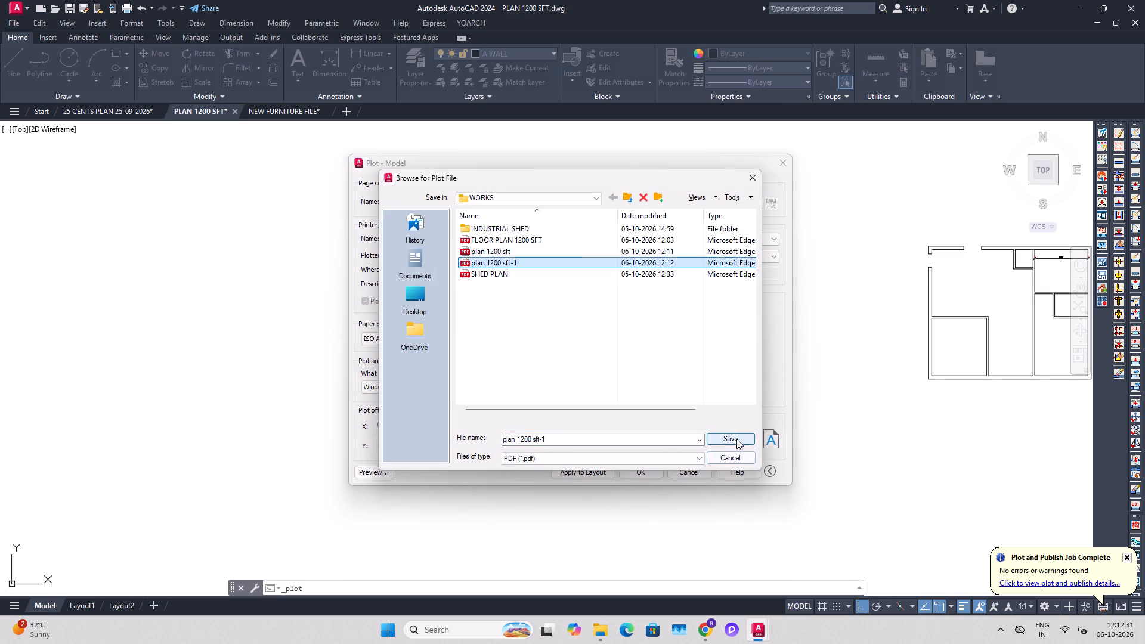
click(736, 439)
click(599, 321)
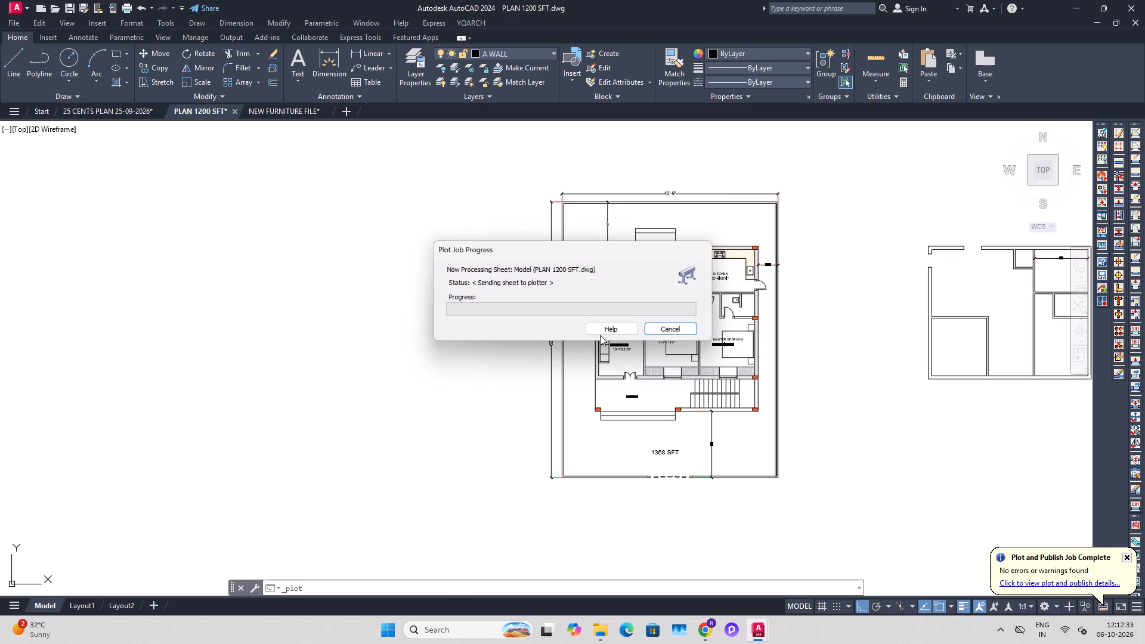
Check the newly plotted plan 1200 sft-1 PDF in the browser and close it.
scroll(487, 305, down, 3)
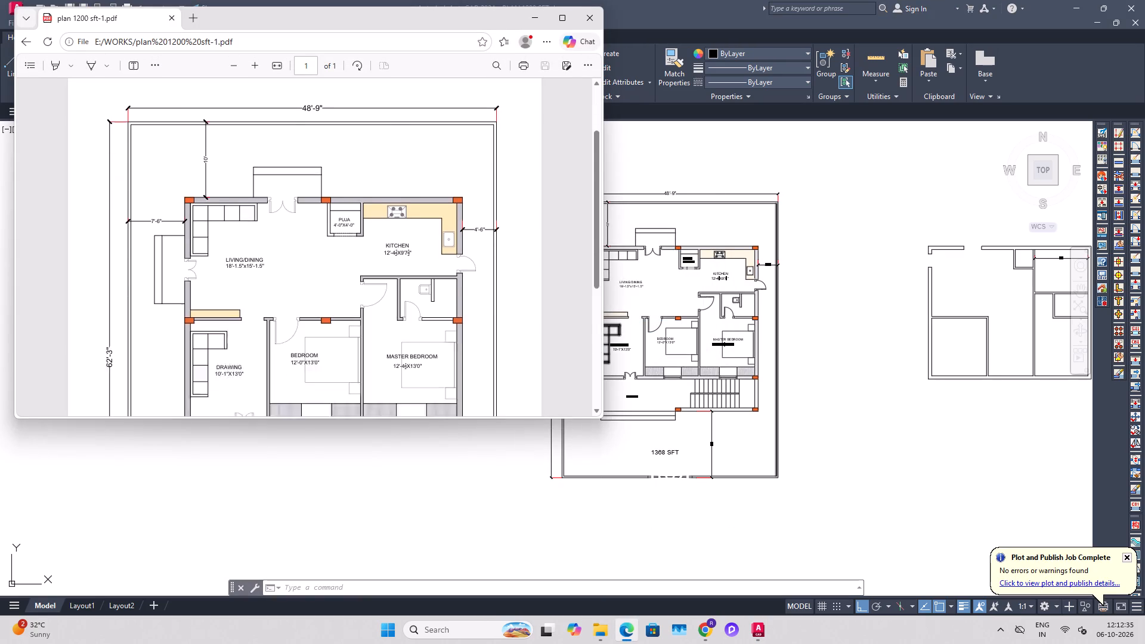
scroll(487, 305, down, 4)
scroll(469, 232, up, 5)
click(592, 9)
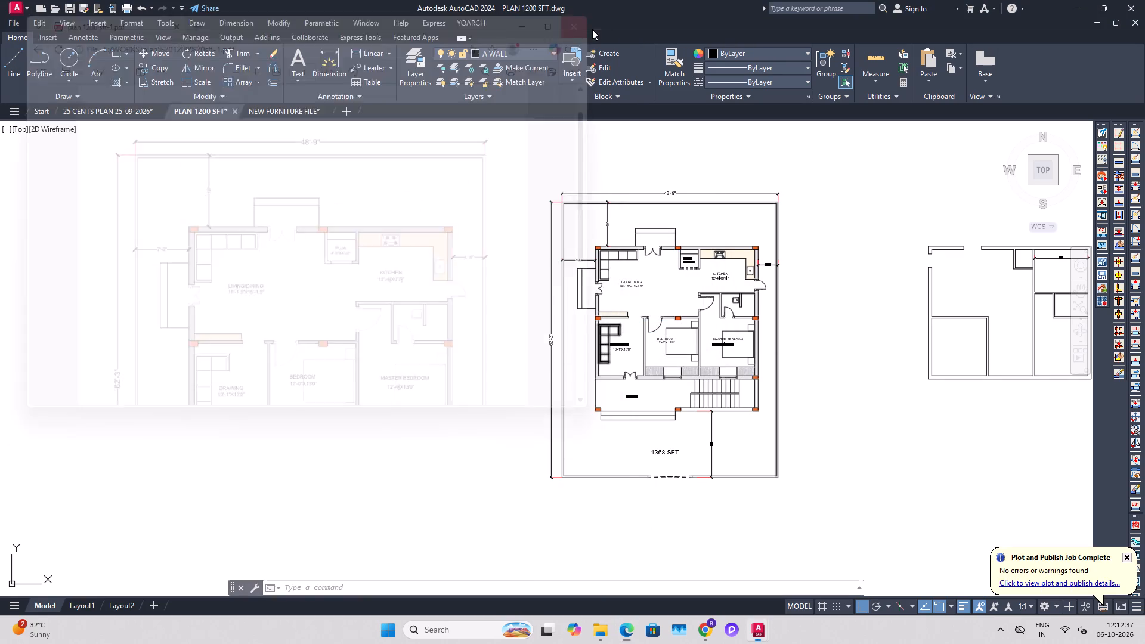
Save the PLAN 1200 SFT drawing and dismiss the plot notification.
middle_drag(646, 280, 697, 309)
key(Escape)
key(ctrl+s)
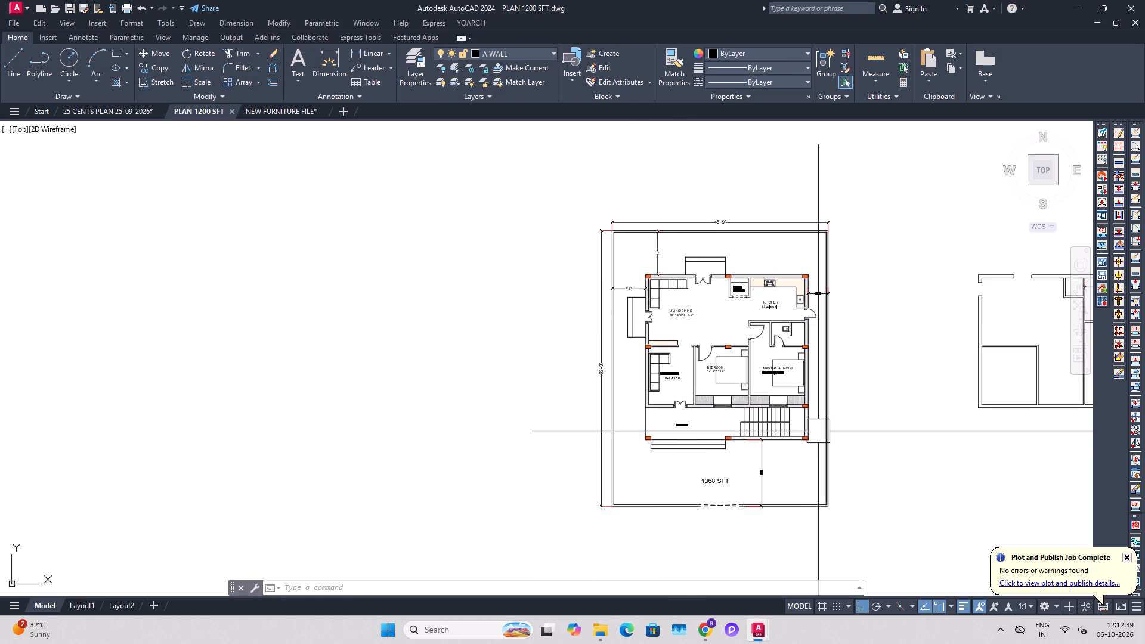
middle_drag(799, 435, 765, 403)
click(1125, 559)
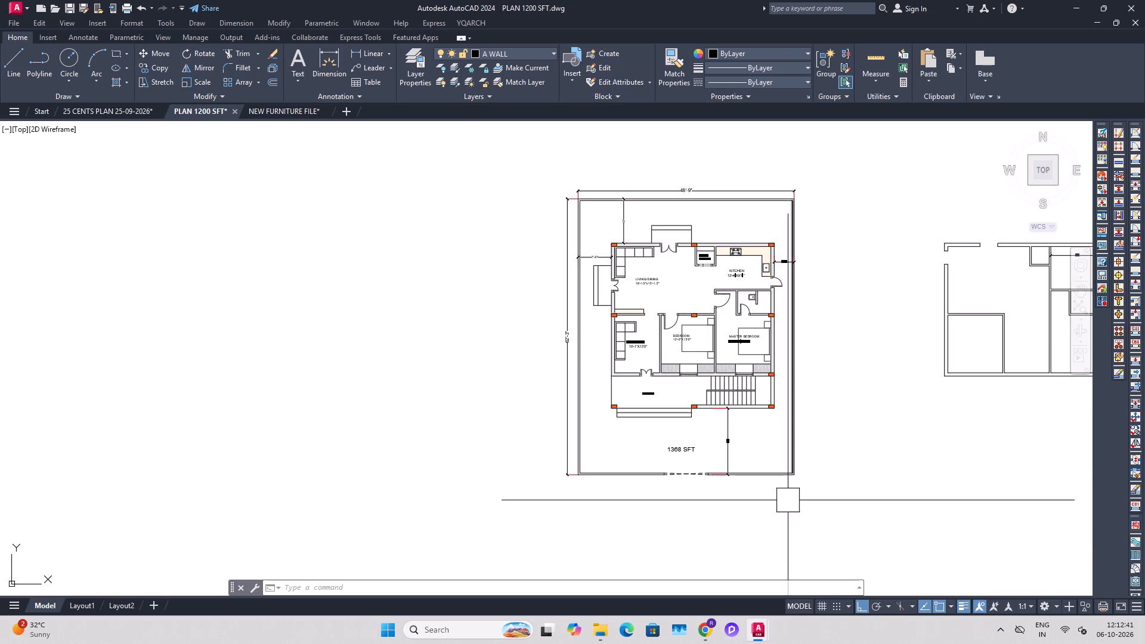
Check the front yard and portico area of the plan and save the PLAN 1200 SFT drawing again.
middle_drag(760, 481, 768, 471)
scroll(766, 469, up, 2)
scroll(829, 445, up, 1)
middle_drag(829, 445, 830, 494)
scroll(818, 490, down, 1)
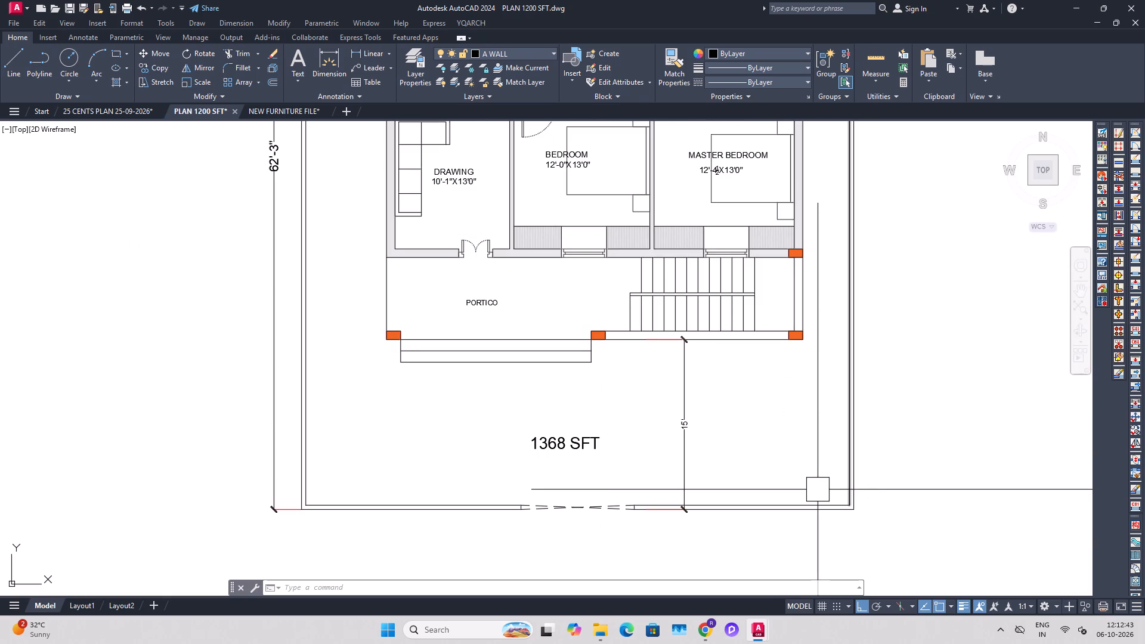
key(h)
key(Escape)
key(Escape)
middle_drag(514, 414, 517, 438)
key(ctrl+s)
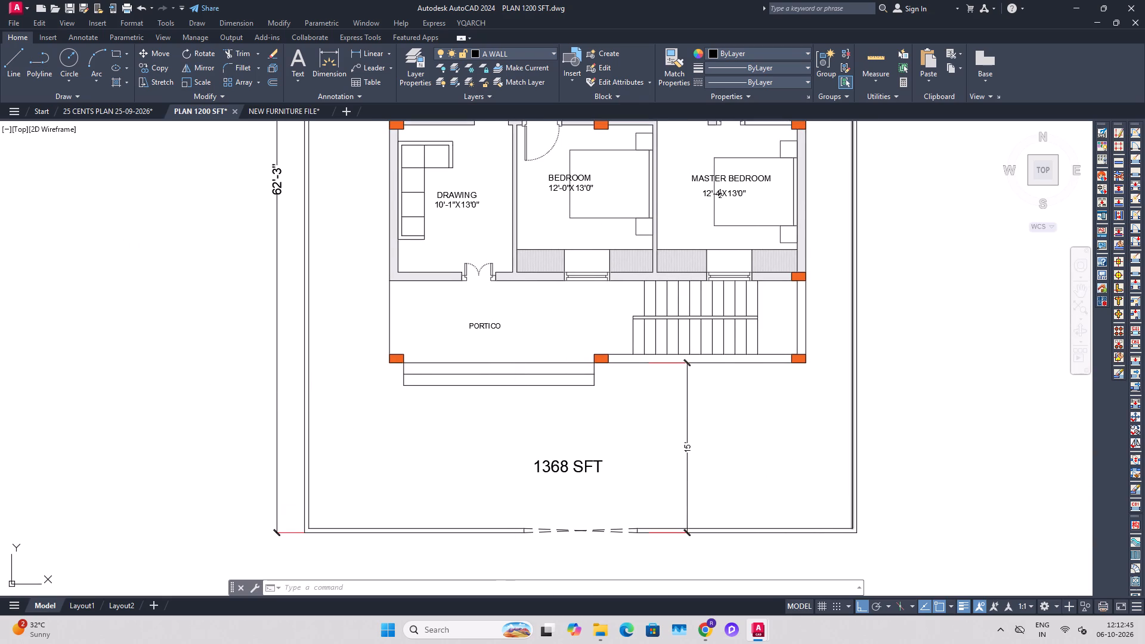
Close the NEW FURNITURE FILE drawing.
scroll(686, 403, down, 1)
middle_drag(686, 403, 690, 485)
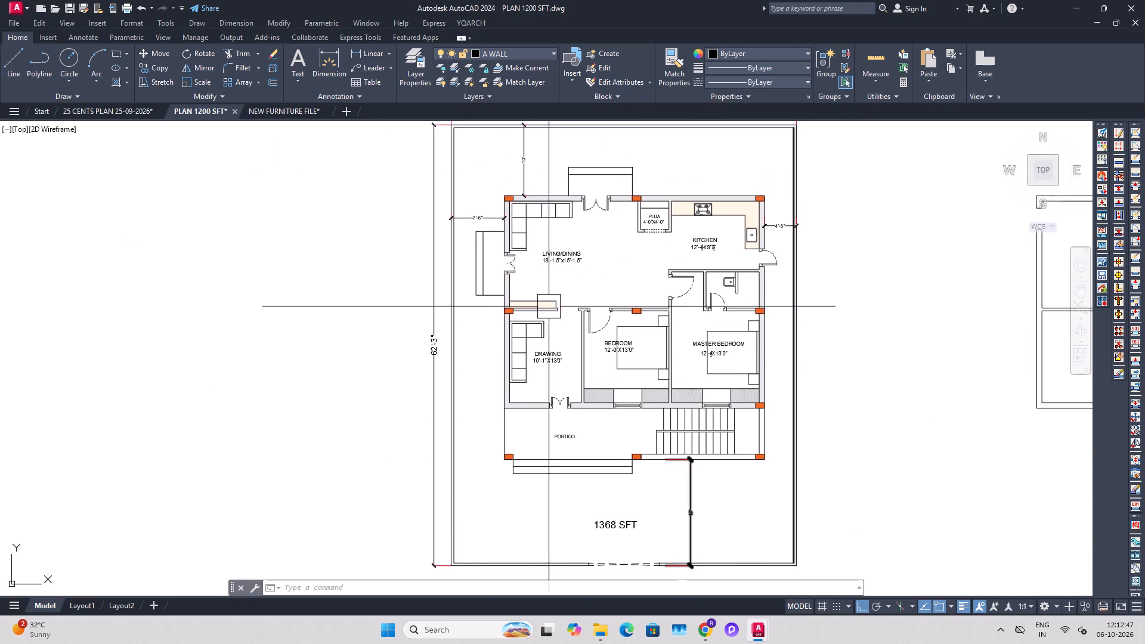
click(324, 111)
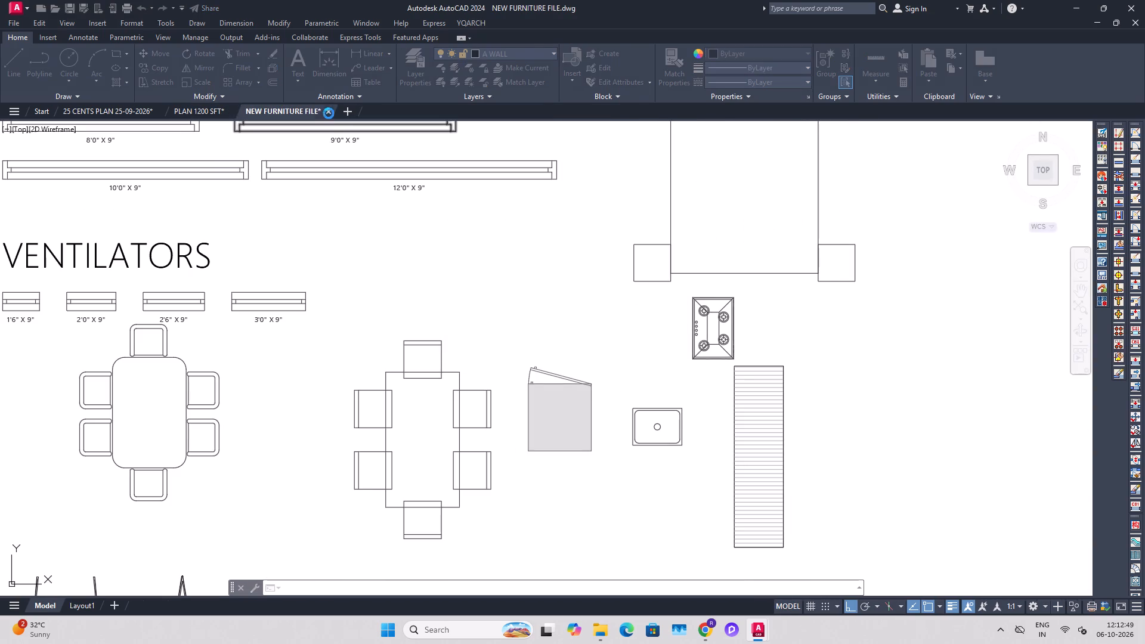
click(615, 339)
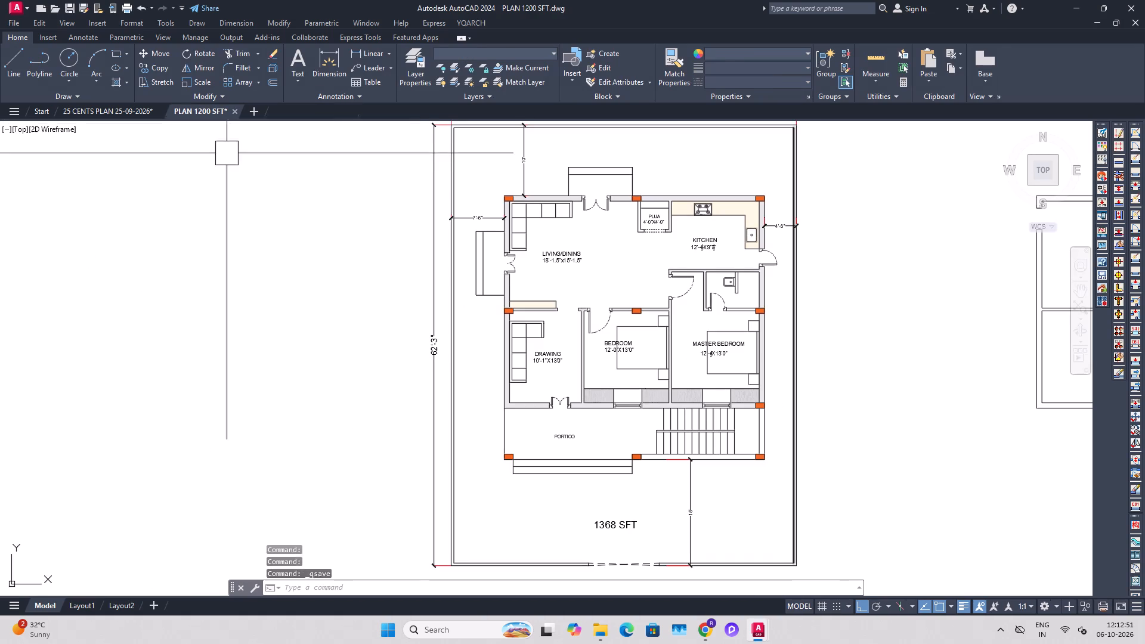
Close the 25 CENTS PLAN 25-09-2026 drawing, saving its changes, and return to PLAN 1200 SFT.
click(133, 107)
click(162, 111)
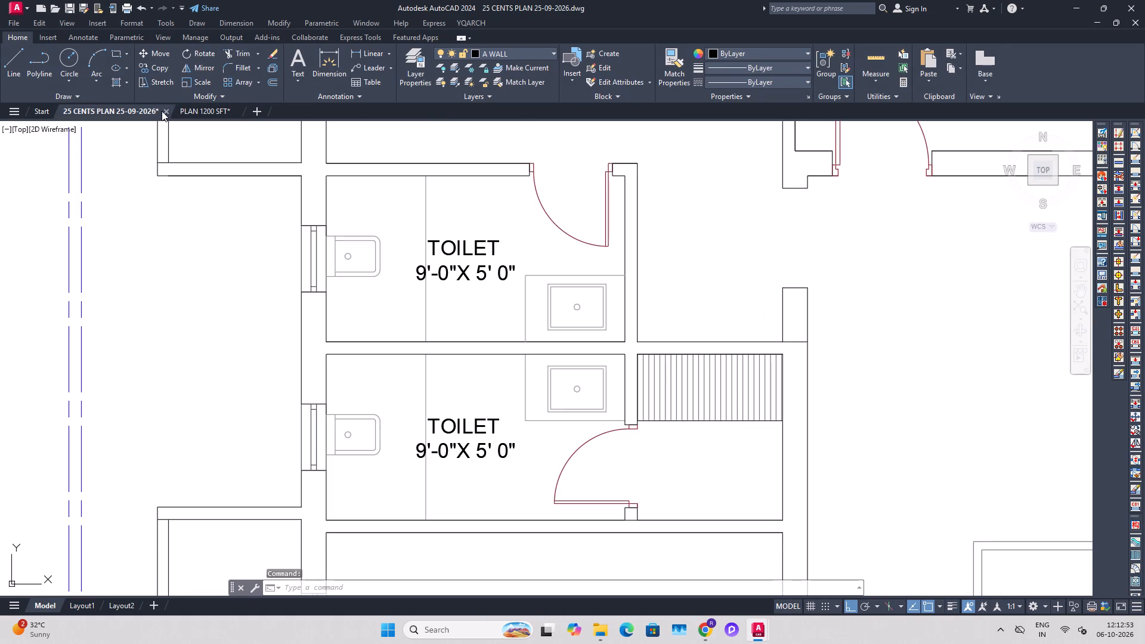
click(166, 112)
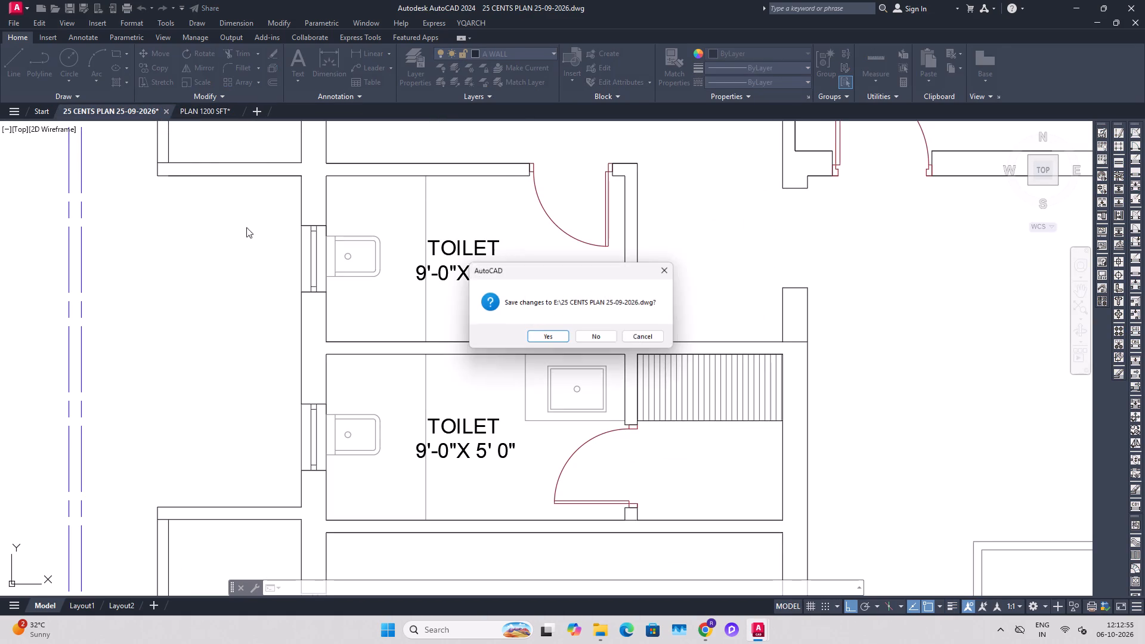
click(563, 340)
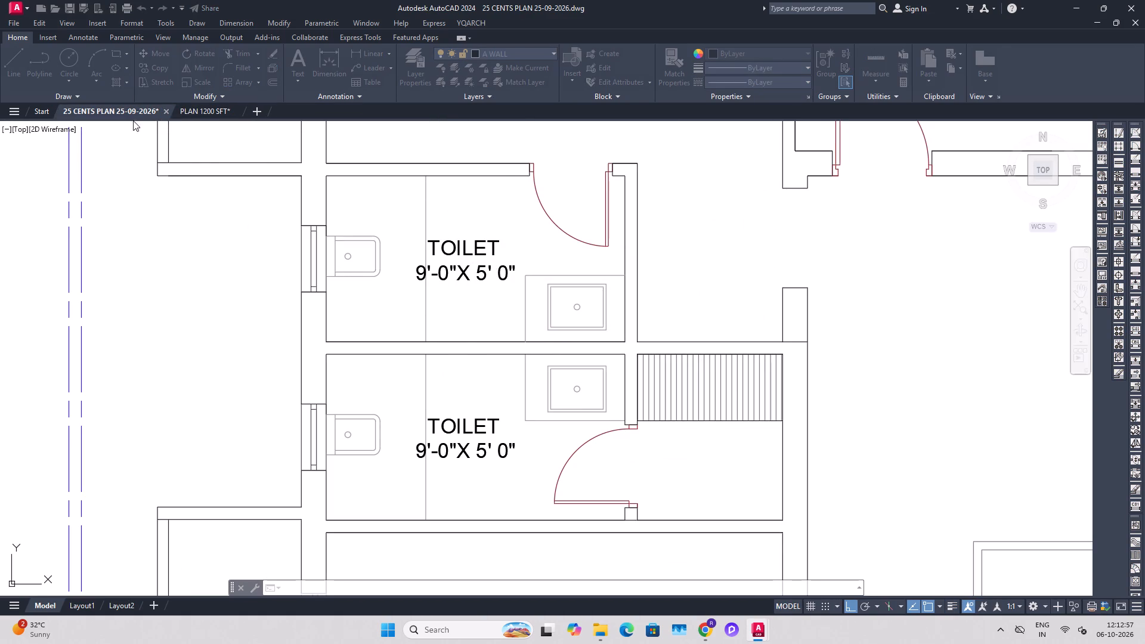
click(194, 112)
click(107, 109)
Check the whole house plan once more and save the PLAN 1200 SFT drawing.
scroll(570, 363, down, 1)
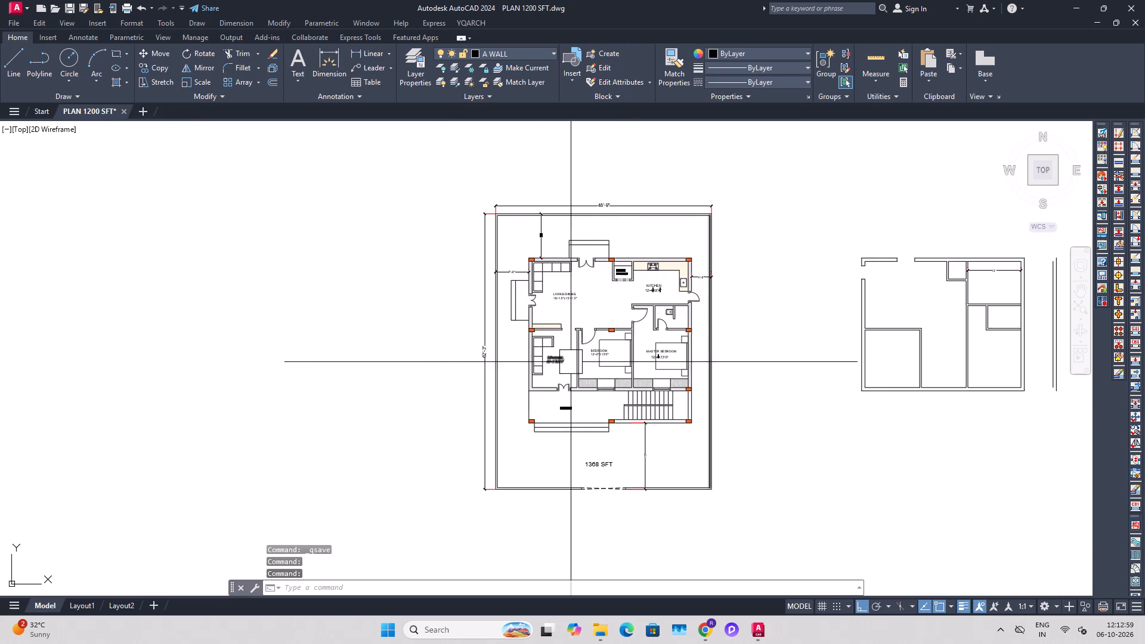
middle_drag(621, 379, 575, 379)
key(ctrl+s)
scroll(472, 248, up, 2)
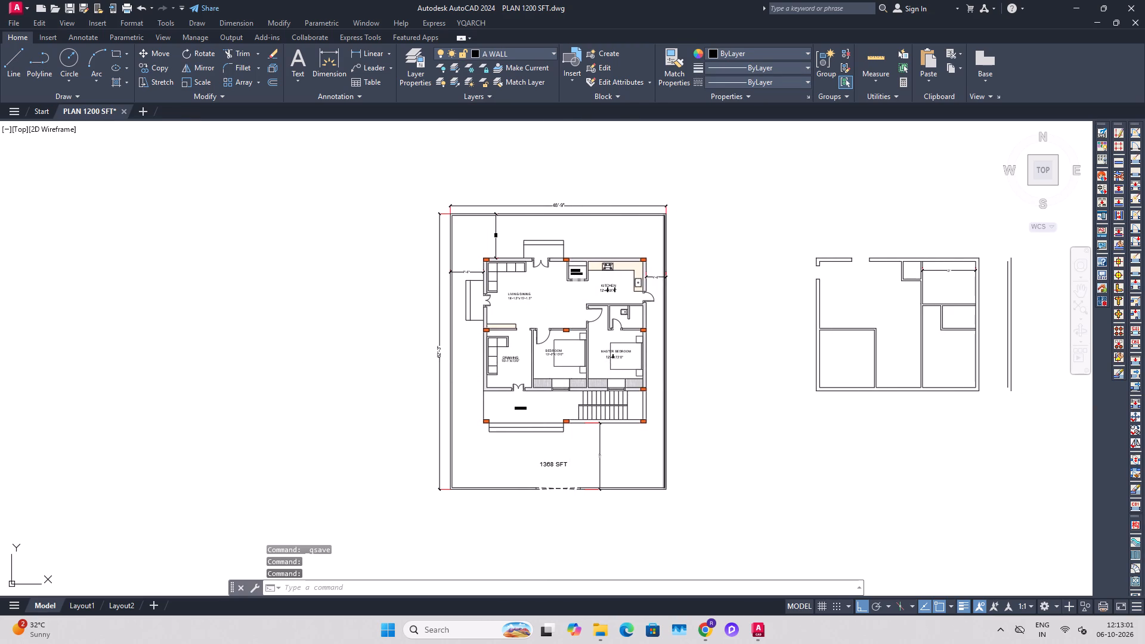
middle_drag(559, 243, 577, 327)
scroll(479, 287, up, 3)
scroll(454, 243, down, 1)
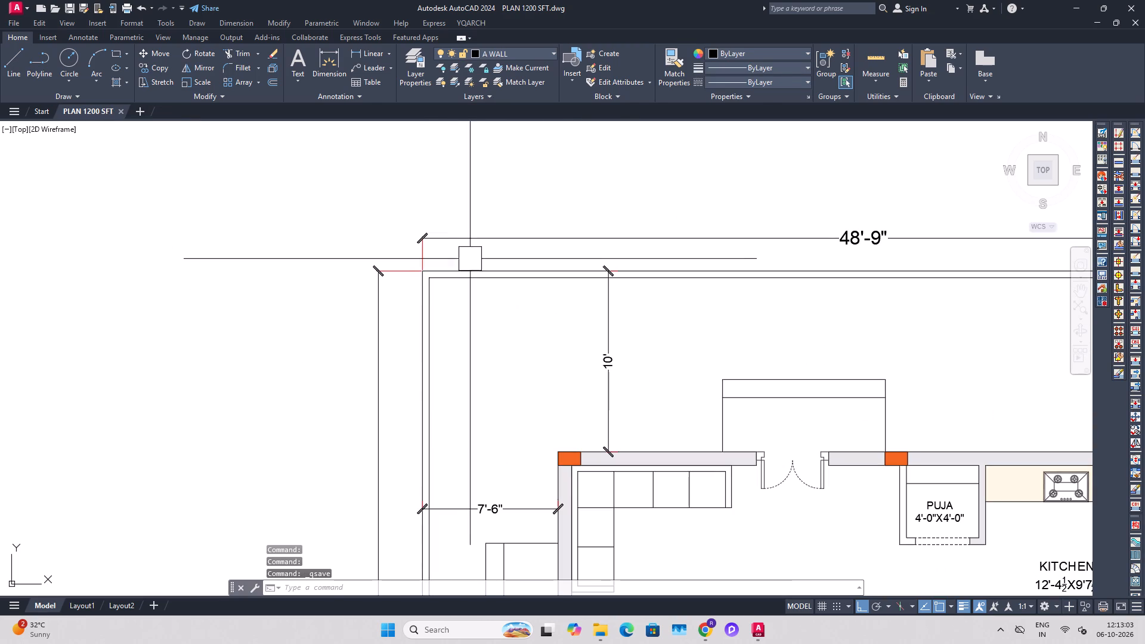
key(ctrl+s)
middle_drag(656, 420, 644, 397)
scroll(648, 388, down, 2)
middle_drag(698, 450, 689, 395)
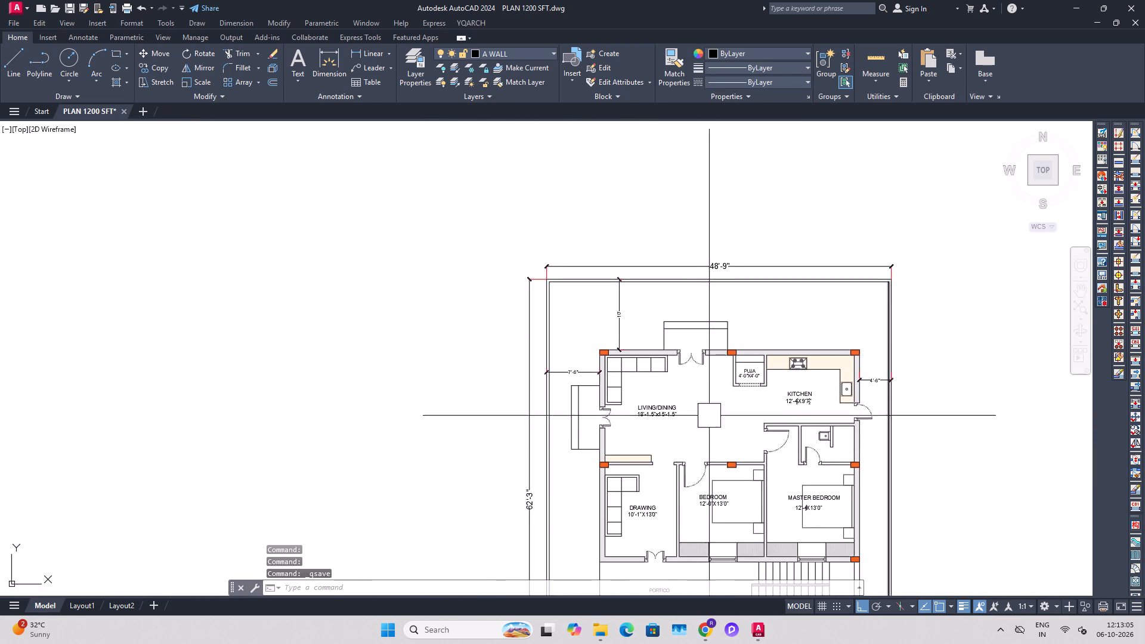
middle_drag(708, 430, 700, 408)
key(ctrl+s)
middle_drag(723, 491, 708, 432)
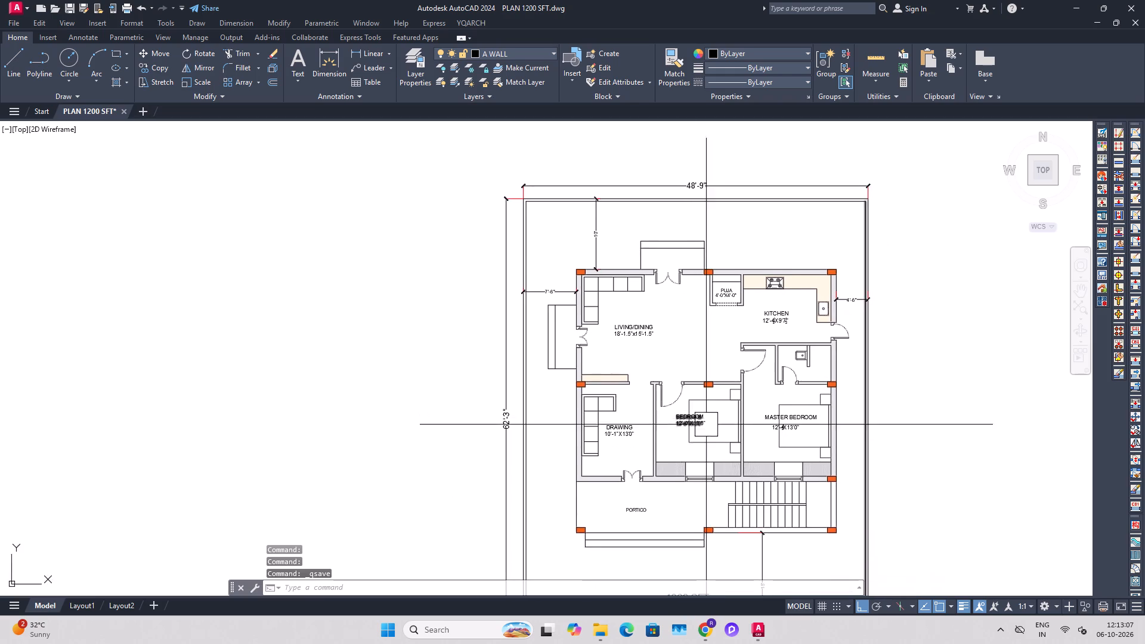
middle_drag(706, 425, 702, 379)
key(Escape)
key(Escape)
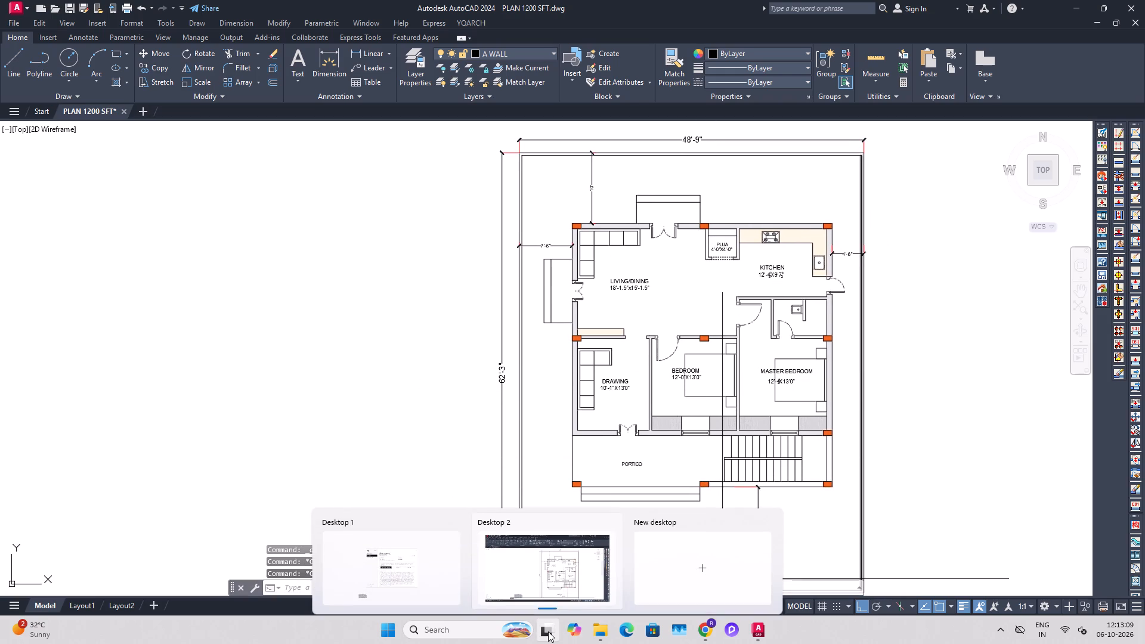
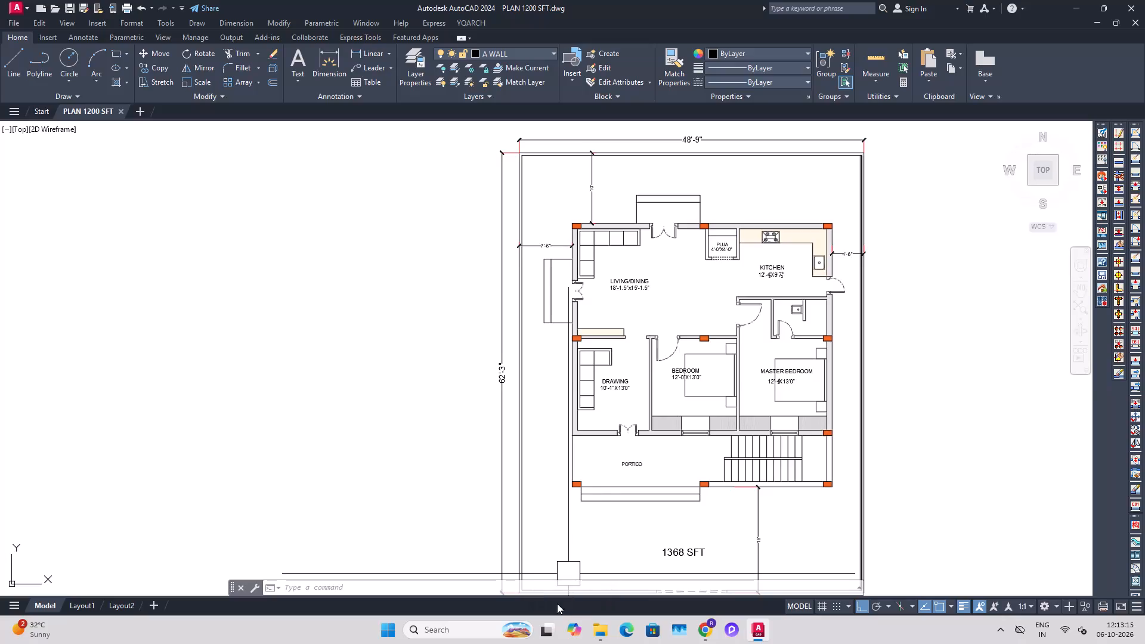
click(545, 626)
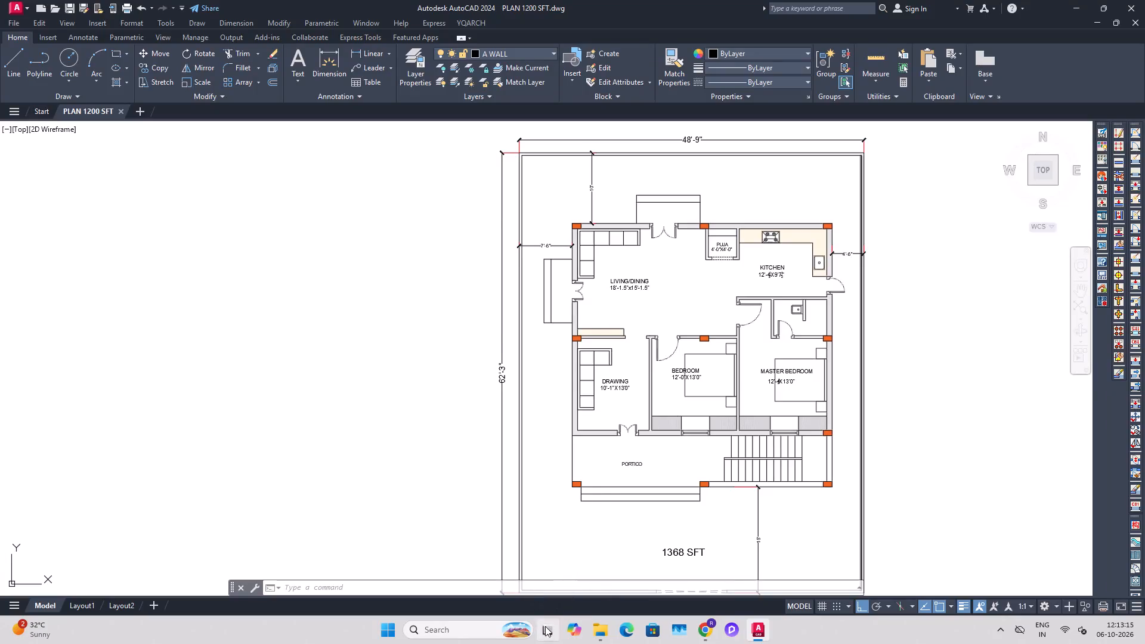